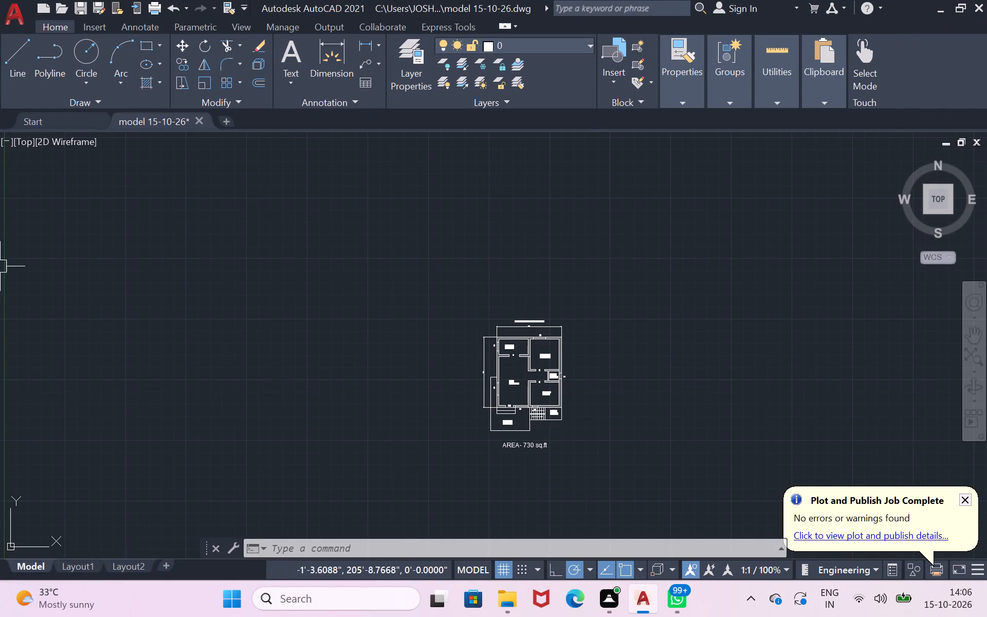
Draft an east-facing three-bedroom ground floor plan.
Close the model 15-10-26 drawing and save its changes.
{"action": "left_click", "coordinate": [199, 120]}
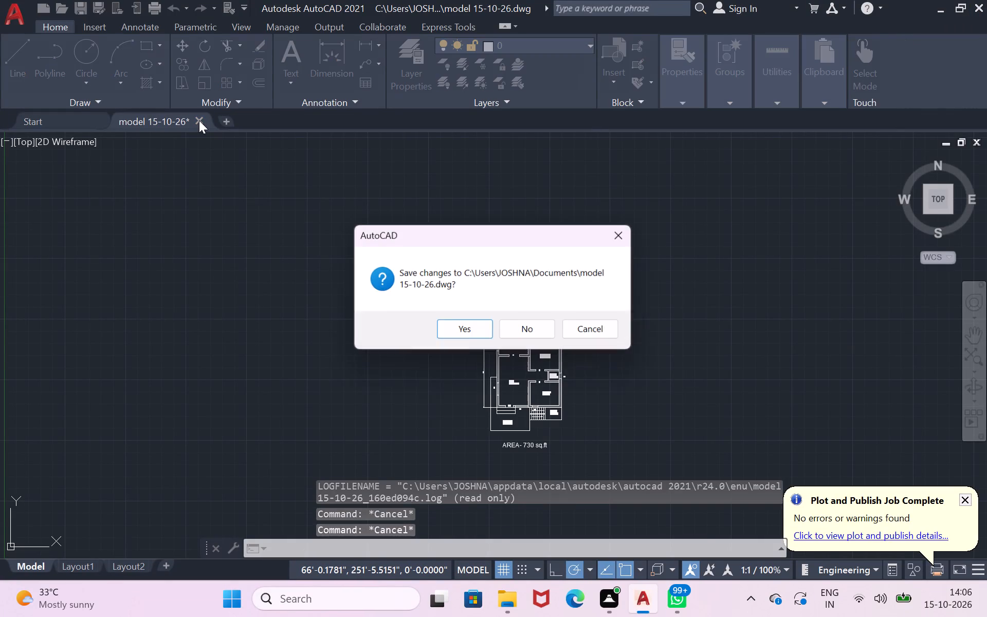
{"action": "left_click", "coordinate": [451, 335]}
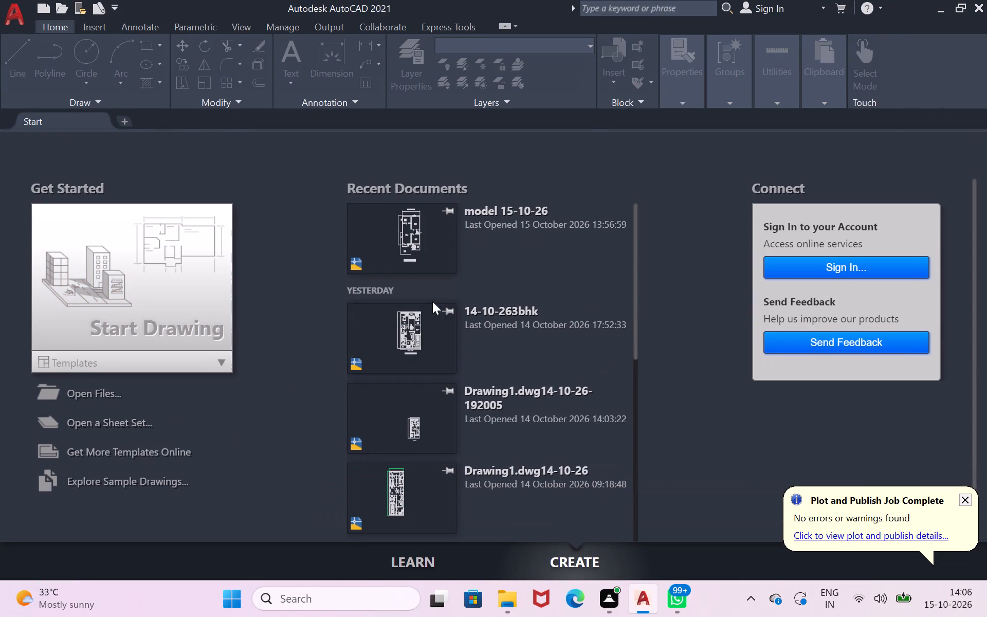
Start a new blank drawing.
{"action": "left_click", "coordinate": [208, 341]}
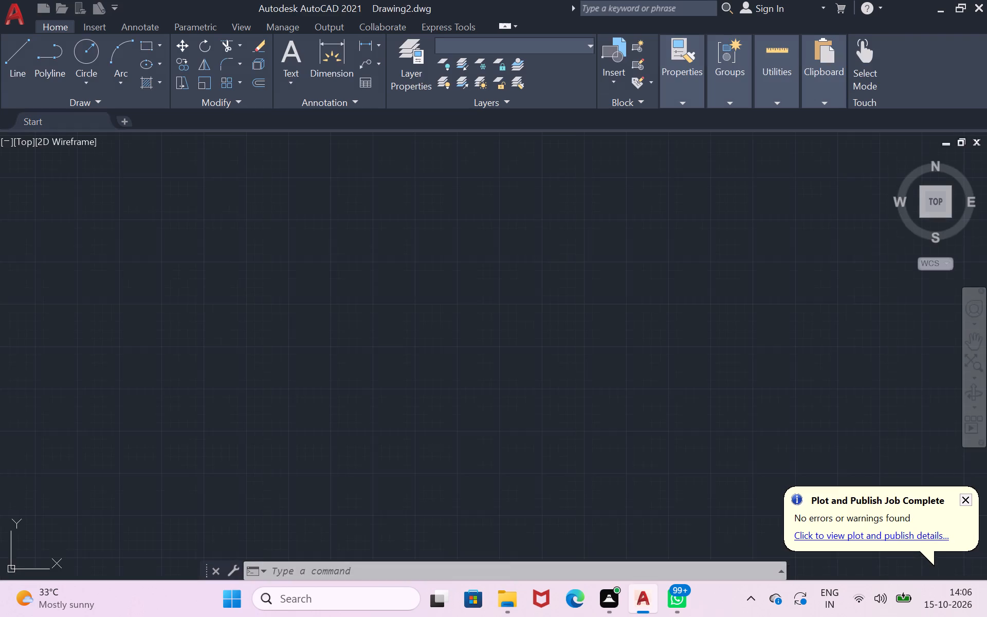
Check the Open and Save settings in the program options.
{"action": "type", "text": "op"}
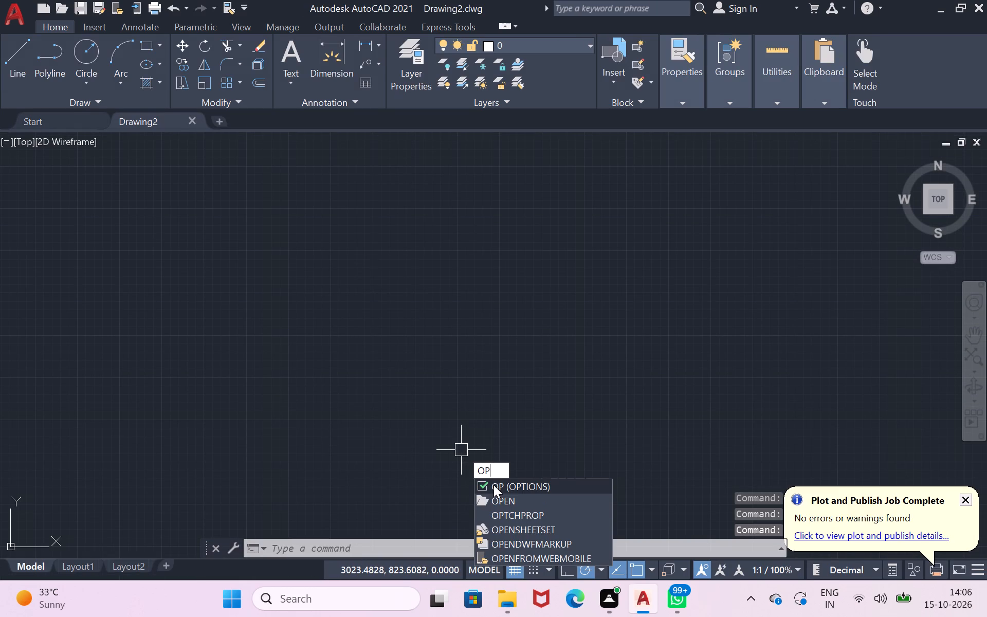
{"action": "left_click", "coordinate": [493, 485]}
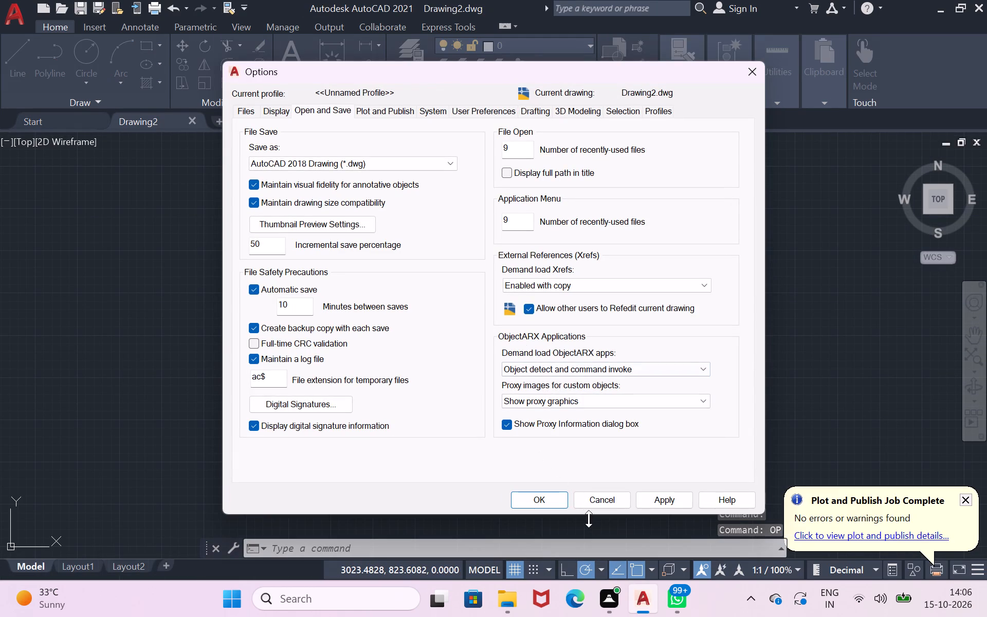
{"action": "left_click", "coordinate": [560, 504]}
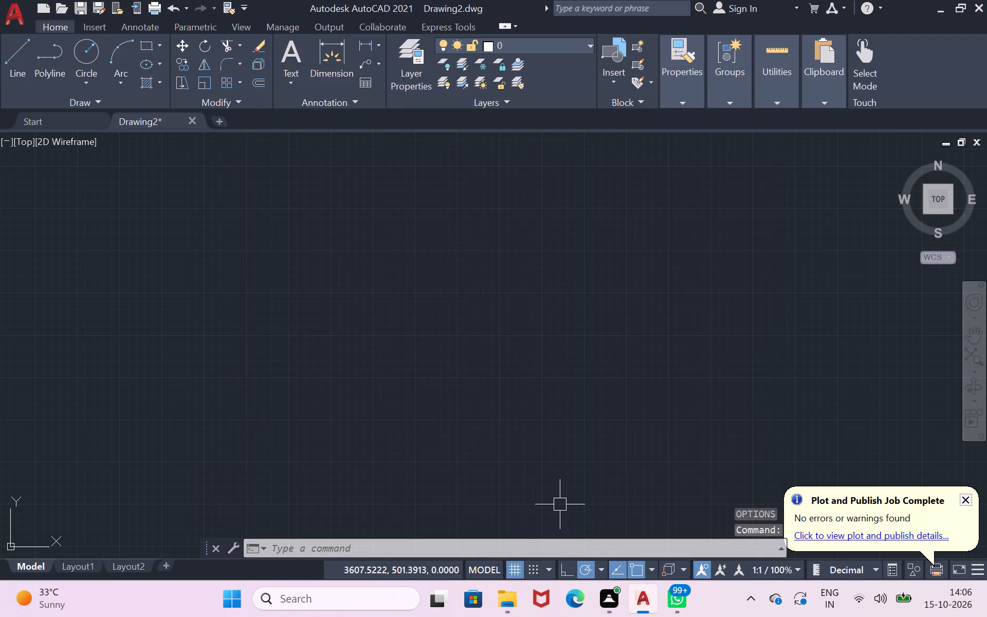
Configure the drawing units to Engineering length type with inches as the insertion scale.
{"action": "type", "text": "un"}
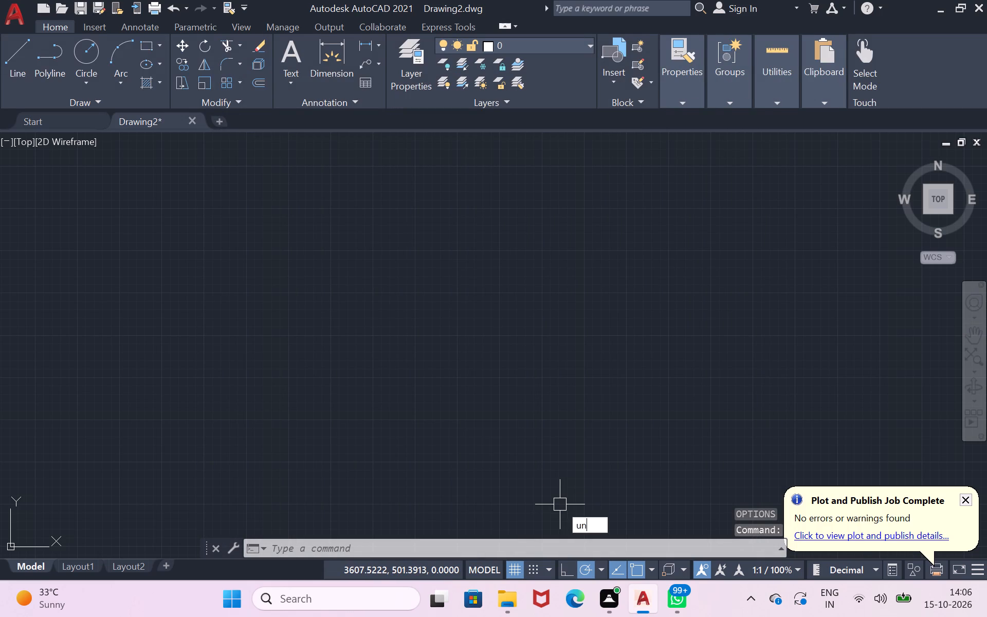
{"action": "key", "text": "Return"}
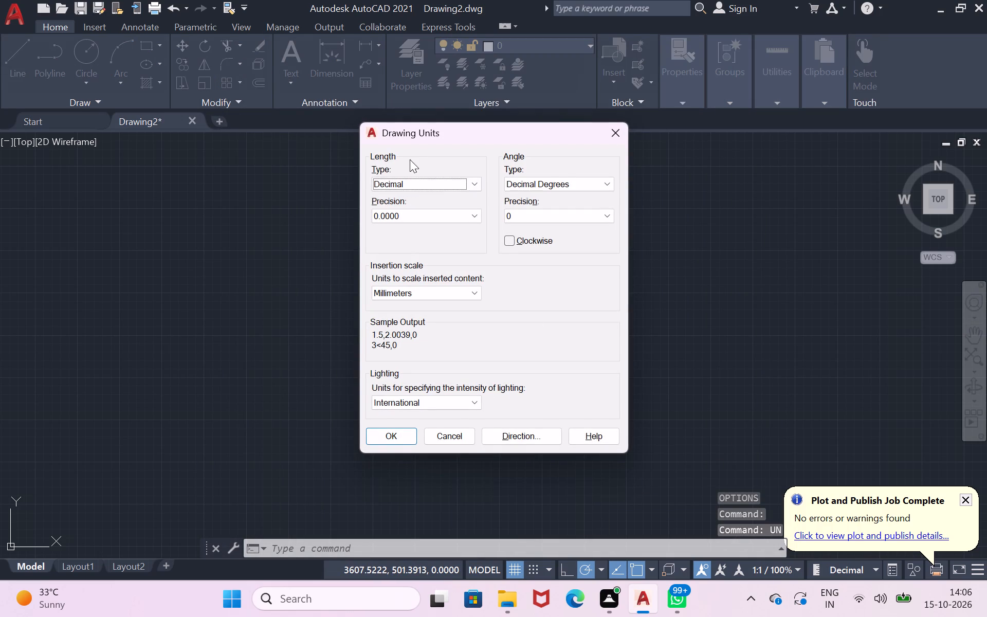
{"action": "left_click", "coordinate": [424, 175]}
{"action": "left_click", "coordinate": [428, 180]}
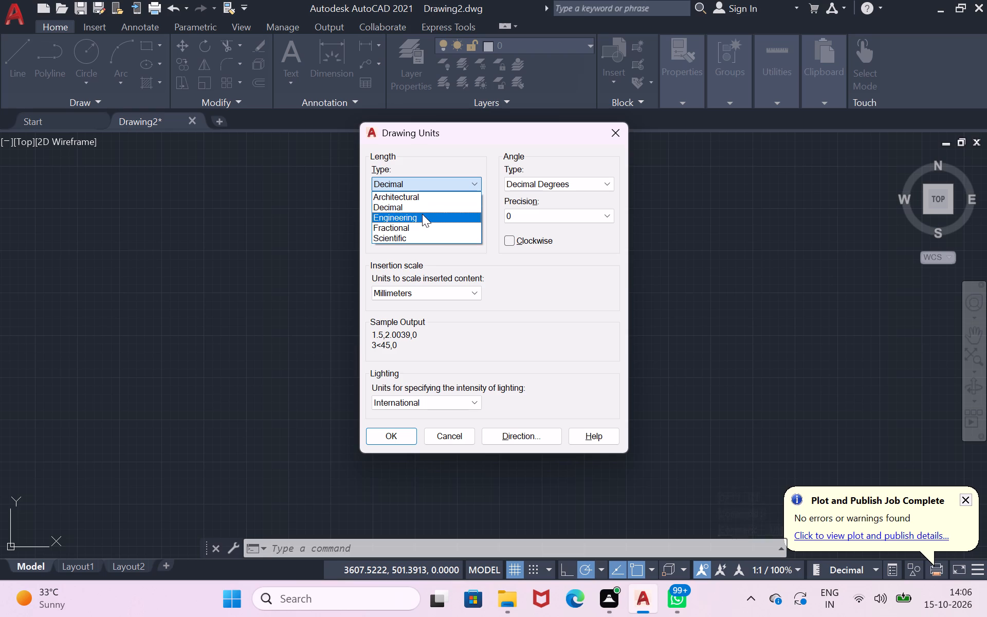
{"action": "left_click", "coordinate": [422, 214]}
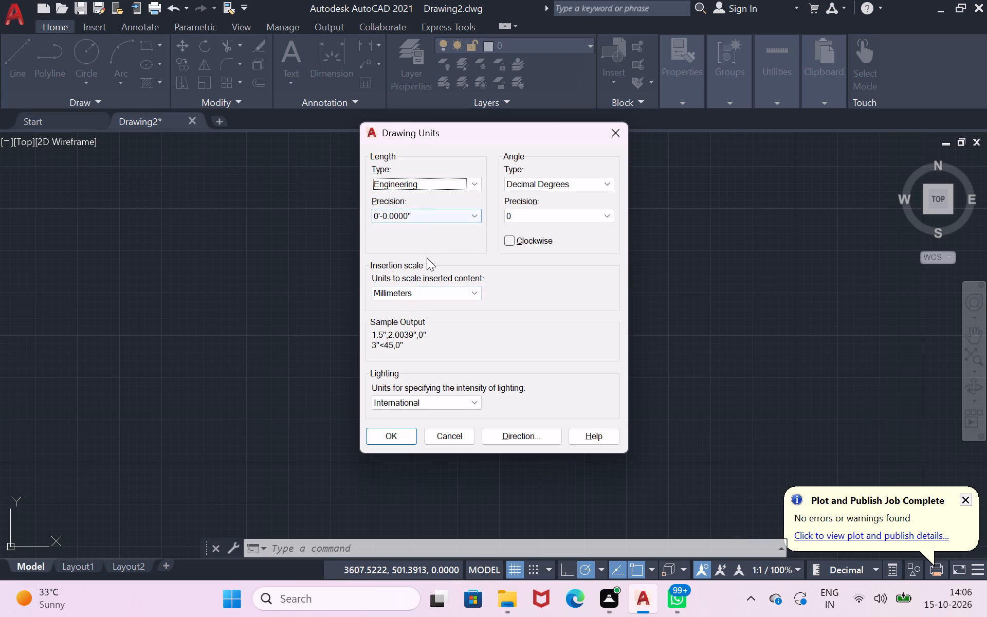
{"action": "left_click", "coordinate": [425, 292]}
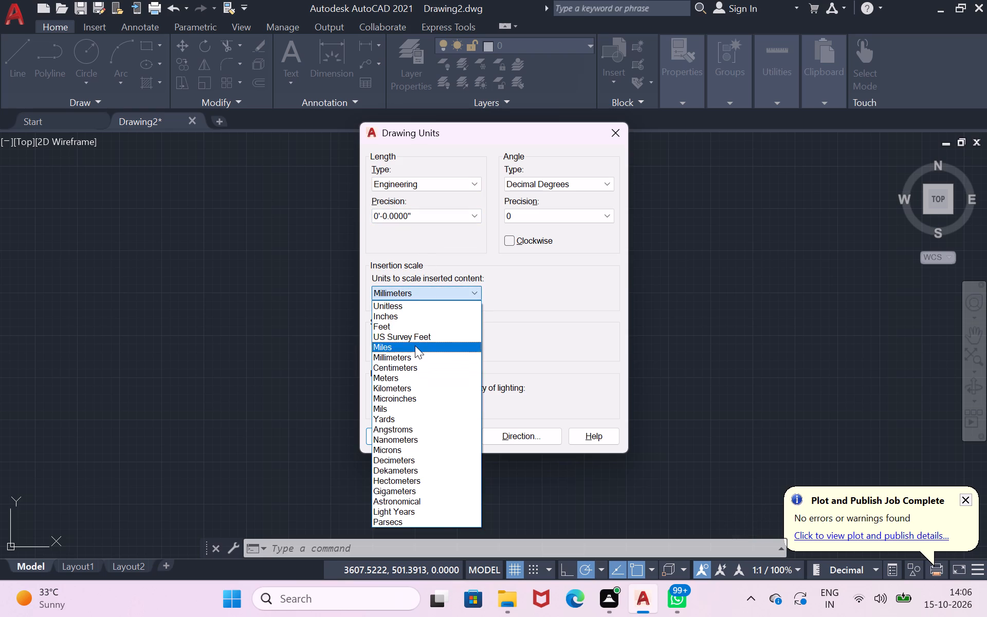
{"action": "left_click", "coordinate": [415, 346]}
{"action": "left_click", "coordinate": [423, 293]}
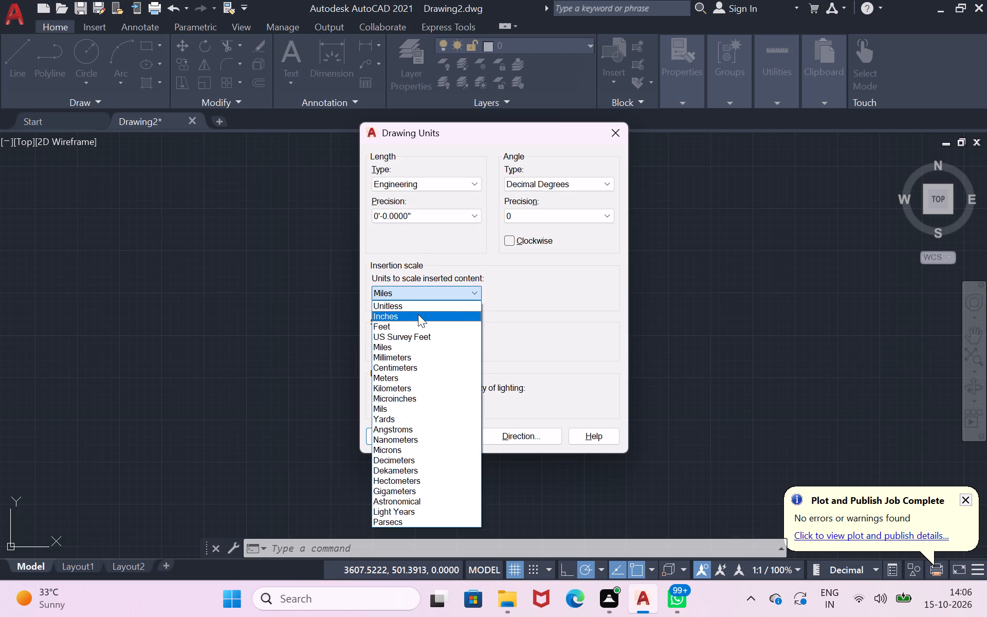
{"action": "left_click", "coordinate": [418, 313]}
{"action": "left_click", "coordinate": [406, 433]}
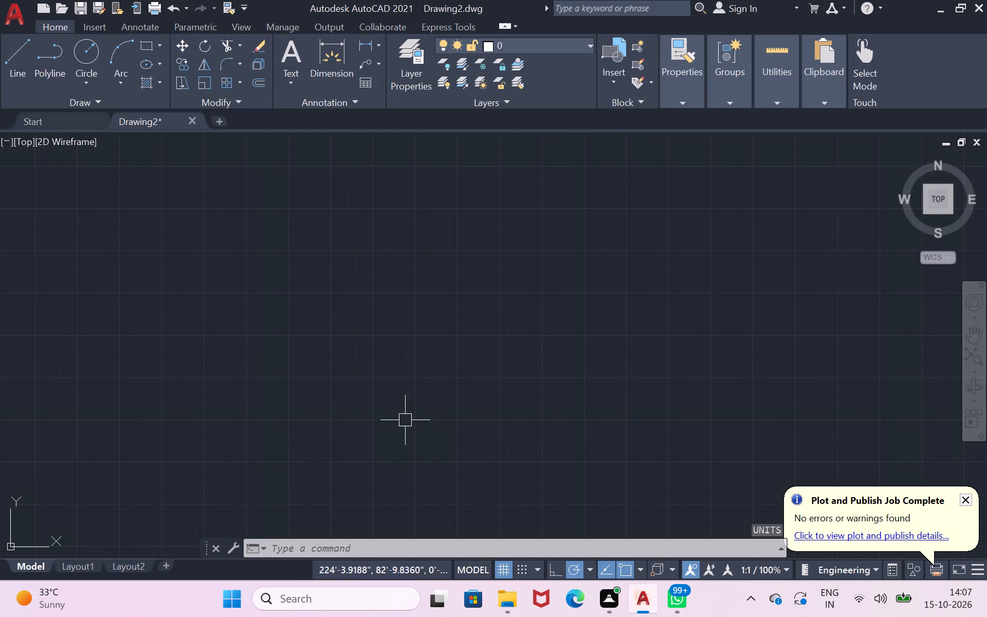
Modify the ISO-25 dimension style so its linear primary units use the Engineering format.
{"action": "key", "text": "d"}
{"action": "key", "text": "Return"}
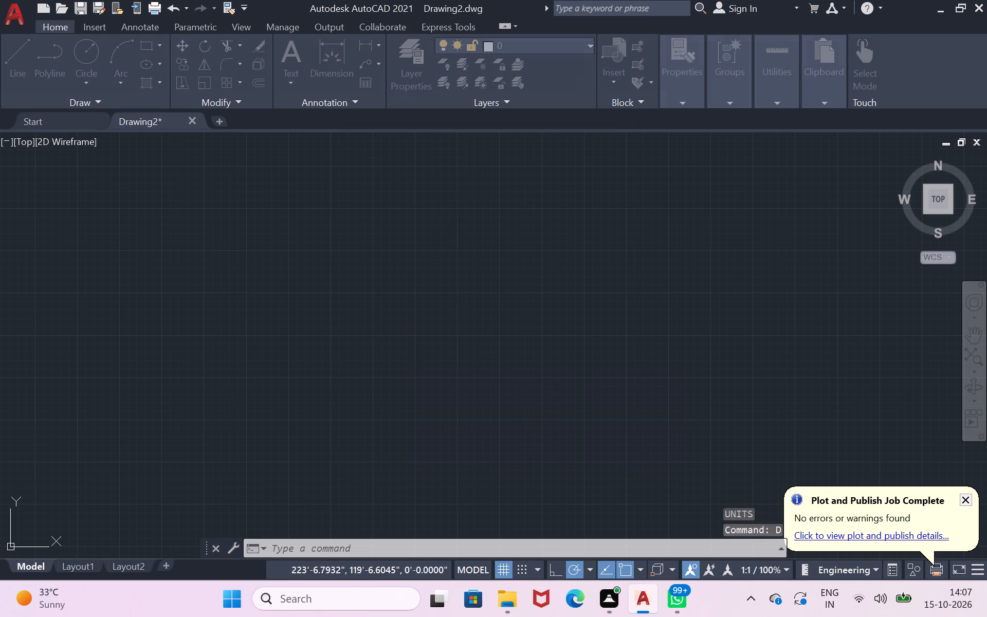
{"action": "left_click", "coordinate": [659, 264]}
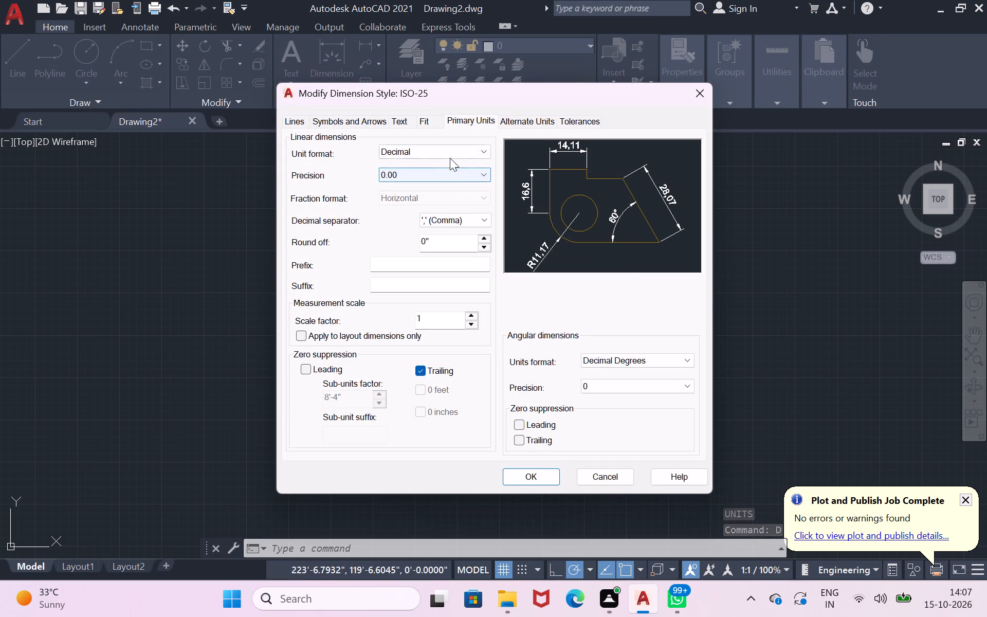
{"action": "left_click", "coordinate": [451, 156]}
{"action": "left_click", "coordinate": [452, 184]}
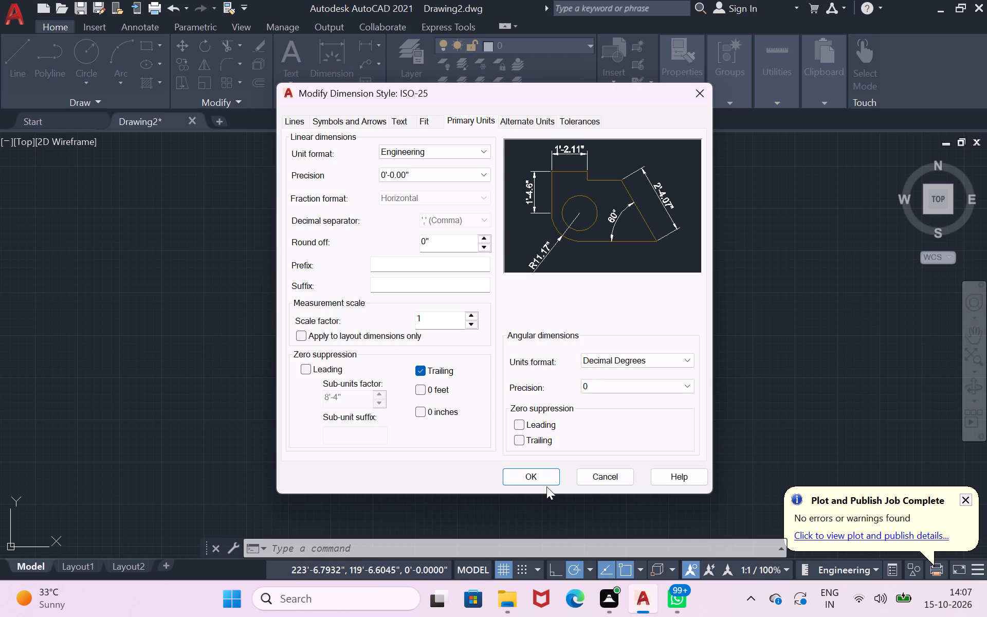
{"action": "left_click", "coordinate": [536, 485]}
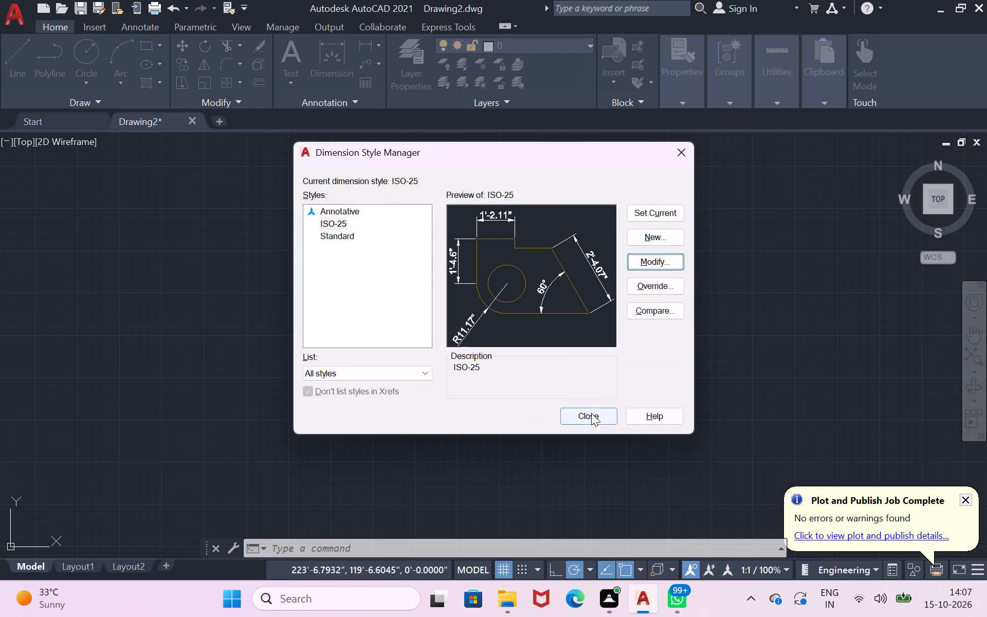
{"action": "left_click", "coordinate": [596, 408]}
Dismiss the plot and publish notification.
{"action": "scroll", "coordinate": [377, 377], "scroll_direction": "down", "scroll_amount": 1}
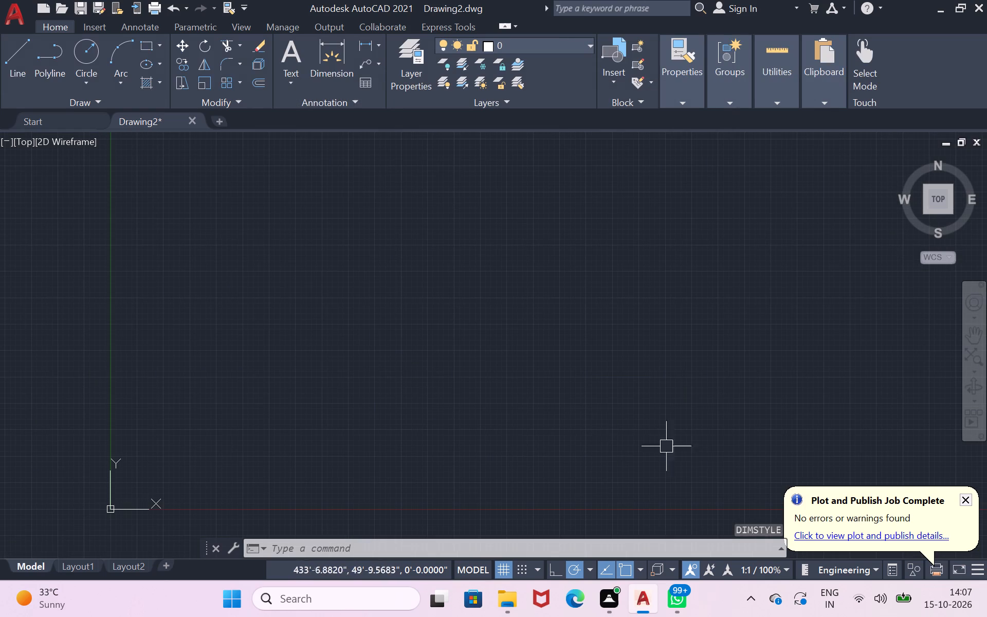
{"action": "left_click", "coordinate": [966, 501]}
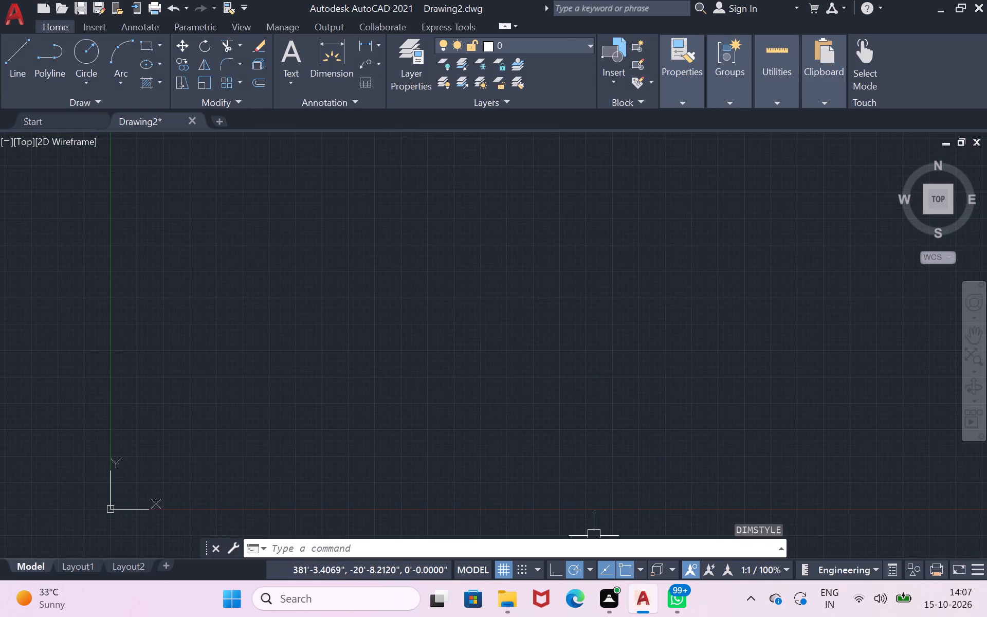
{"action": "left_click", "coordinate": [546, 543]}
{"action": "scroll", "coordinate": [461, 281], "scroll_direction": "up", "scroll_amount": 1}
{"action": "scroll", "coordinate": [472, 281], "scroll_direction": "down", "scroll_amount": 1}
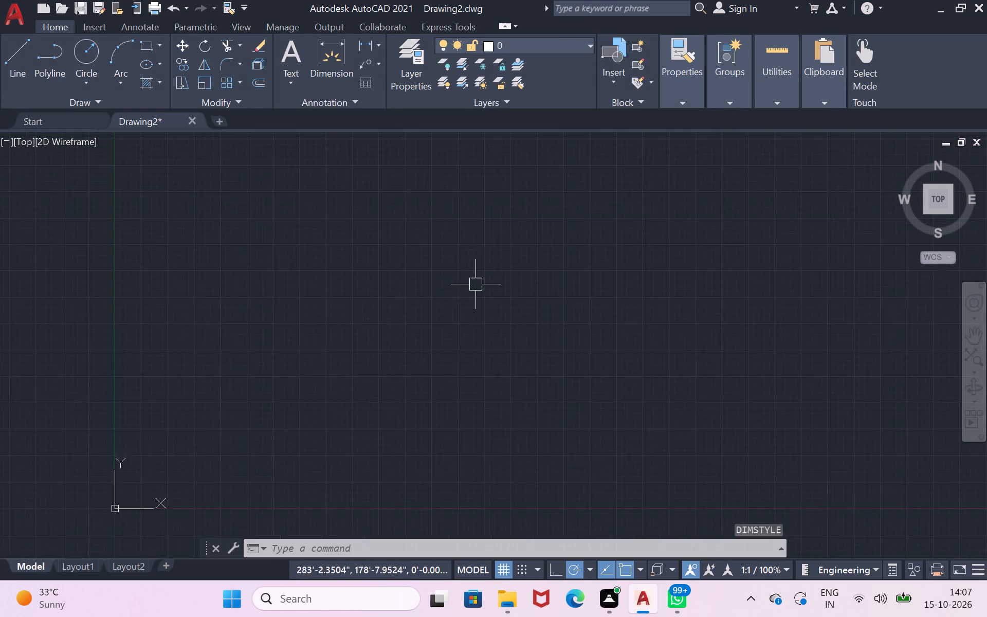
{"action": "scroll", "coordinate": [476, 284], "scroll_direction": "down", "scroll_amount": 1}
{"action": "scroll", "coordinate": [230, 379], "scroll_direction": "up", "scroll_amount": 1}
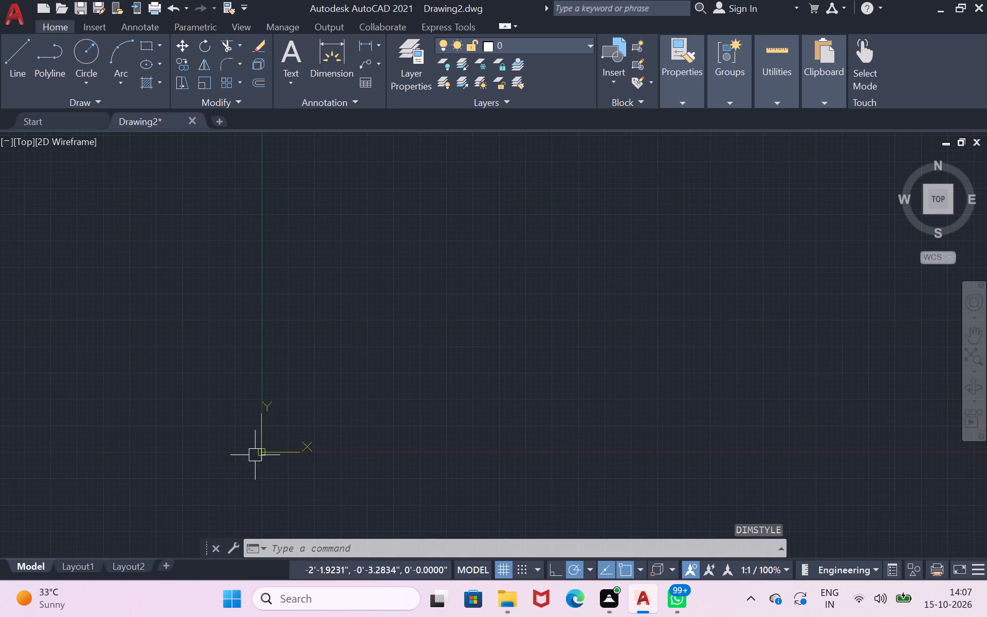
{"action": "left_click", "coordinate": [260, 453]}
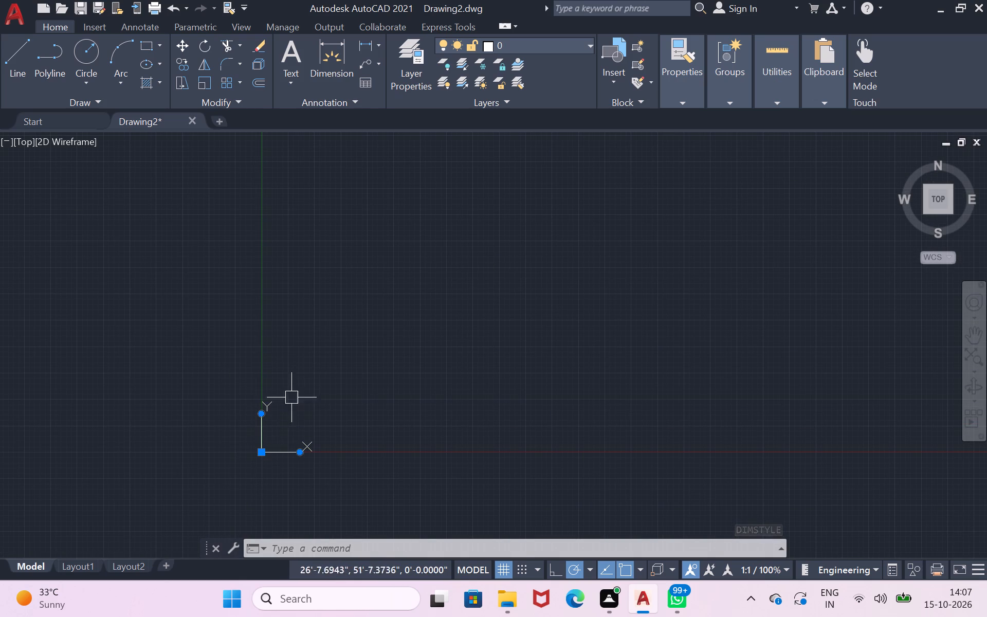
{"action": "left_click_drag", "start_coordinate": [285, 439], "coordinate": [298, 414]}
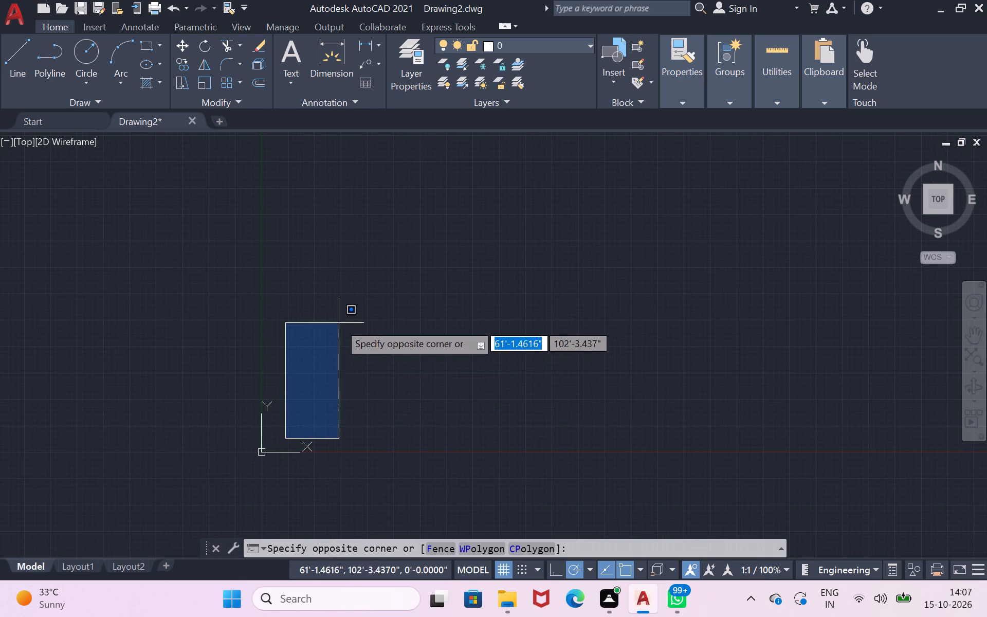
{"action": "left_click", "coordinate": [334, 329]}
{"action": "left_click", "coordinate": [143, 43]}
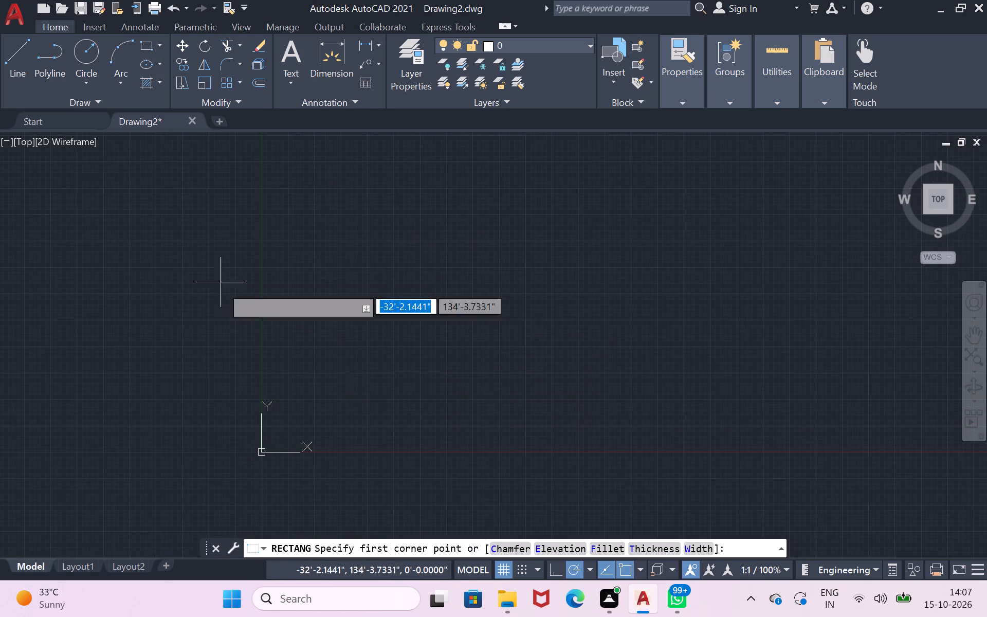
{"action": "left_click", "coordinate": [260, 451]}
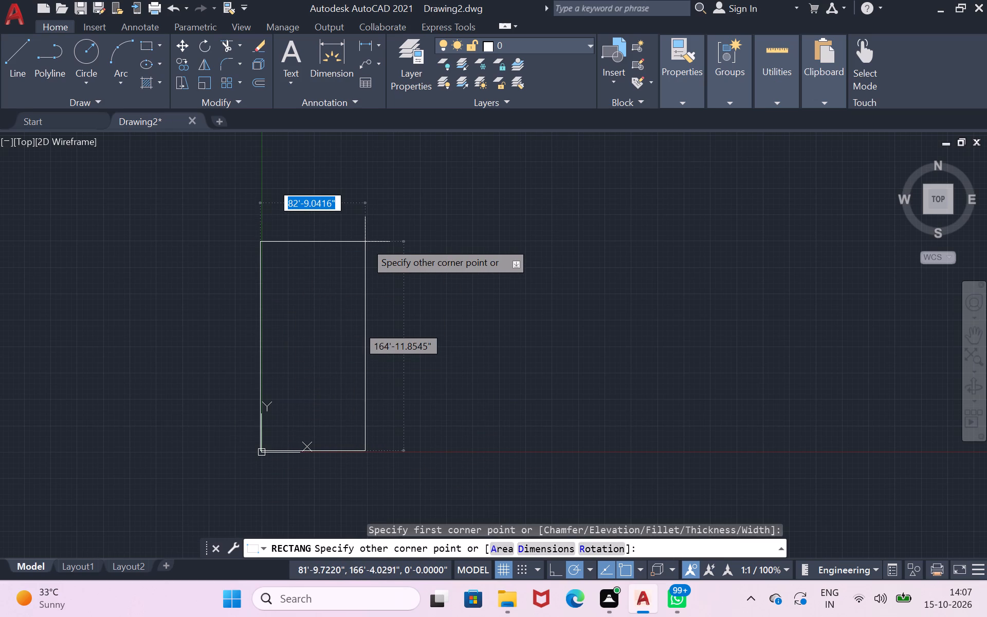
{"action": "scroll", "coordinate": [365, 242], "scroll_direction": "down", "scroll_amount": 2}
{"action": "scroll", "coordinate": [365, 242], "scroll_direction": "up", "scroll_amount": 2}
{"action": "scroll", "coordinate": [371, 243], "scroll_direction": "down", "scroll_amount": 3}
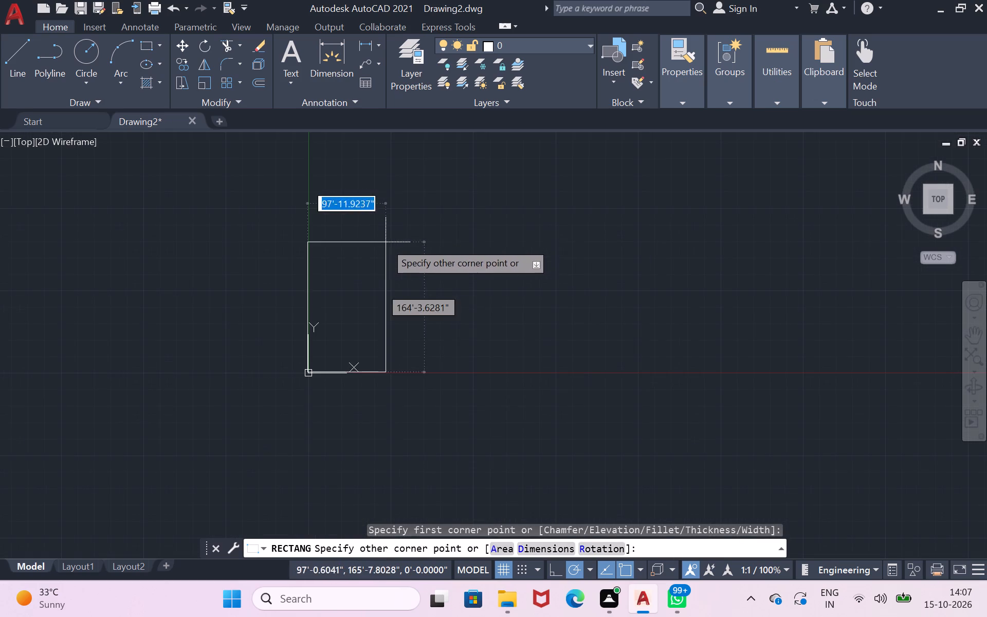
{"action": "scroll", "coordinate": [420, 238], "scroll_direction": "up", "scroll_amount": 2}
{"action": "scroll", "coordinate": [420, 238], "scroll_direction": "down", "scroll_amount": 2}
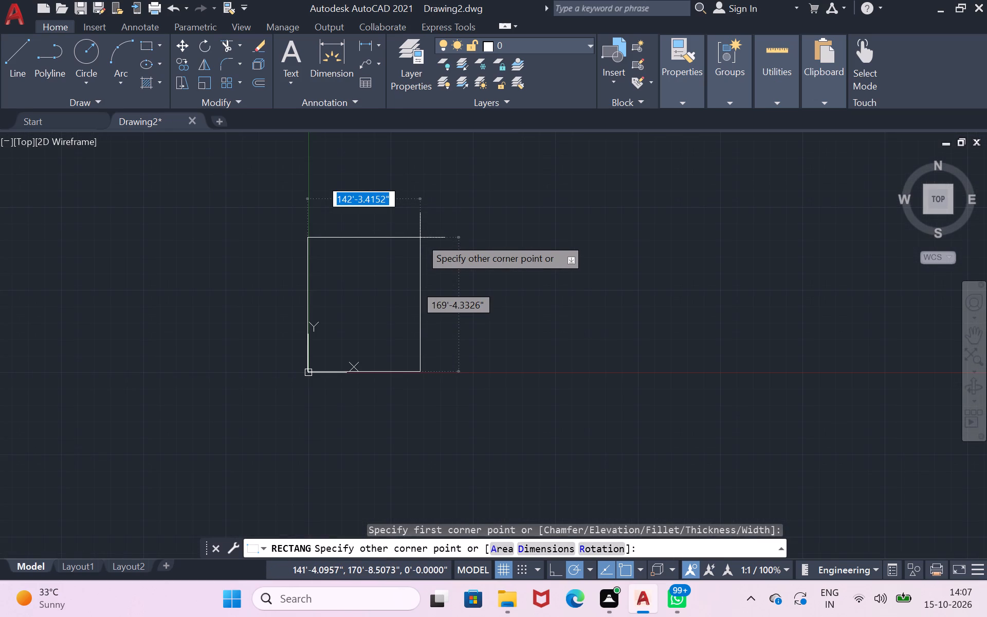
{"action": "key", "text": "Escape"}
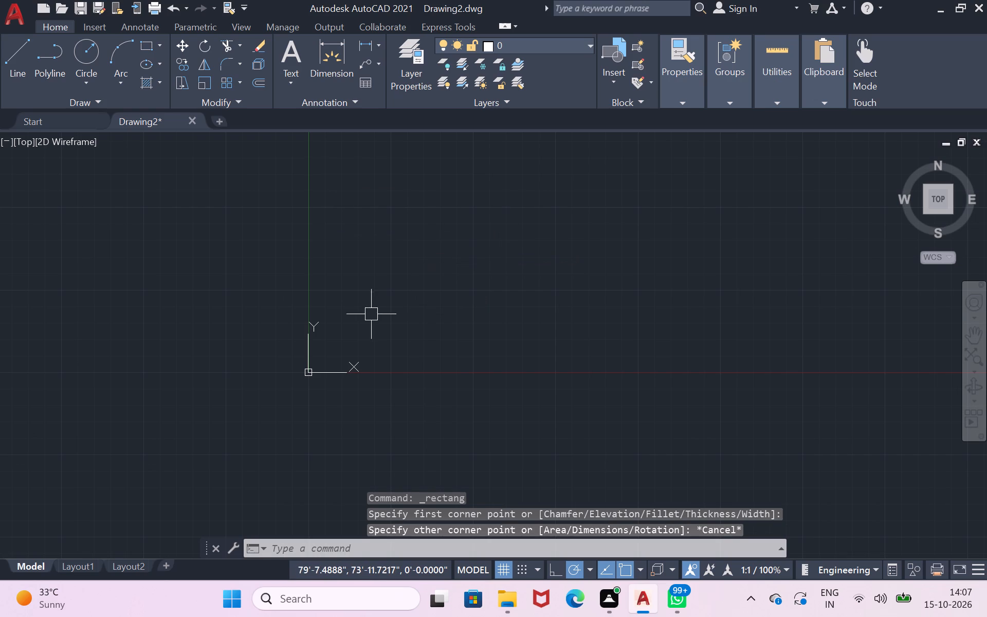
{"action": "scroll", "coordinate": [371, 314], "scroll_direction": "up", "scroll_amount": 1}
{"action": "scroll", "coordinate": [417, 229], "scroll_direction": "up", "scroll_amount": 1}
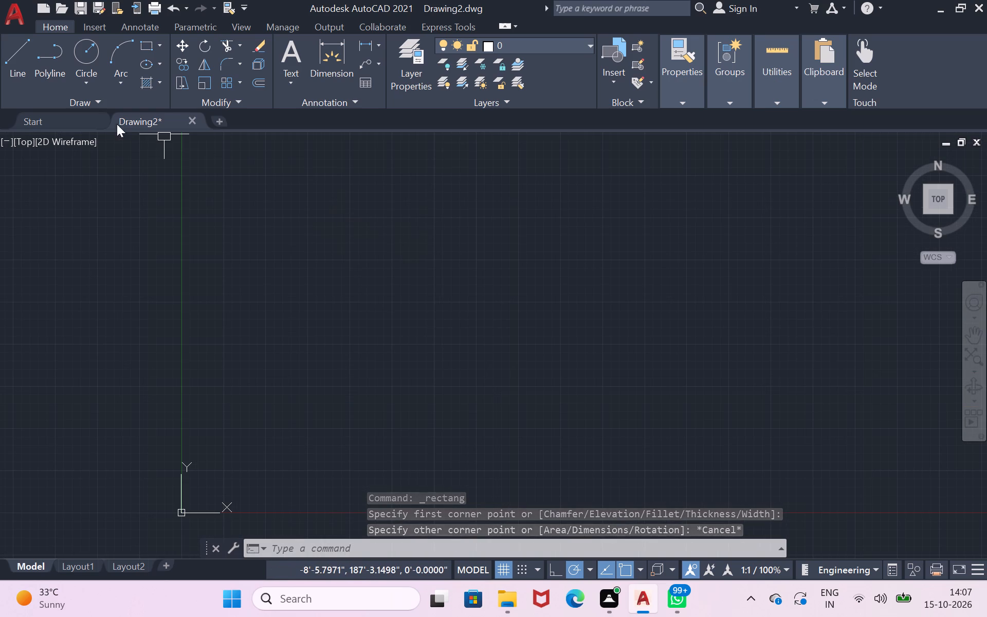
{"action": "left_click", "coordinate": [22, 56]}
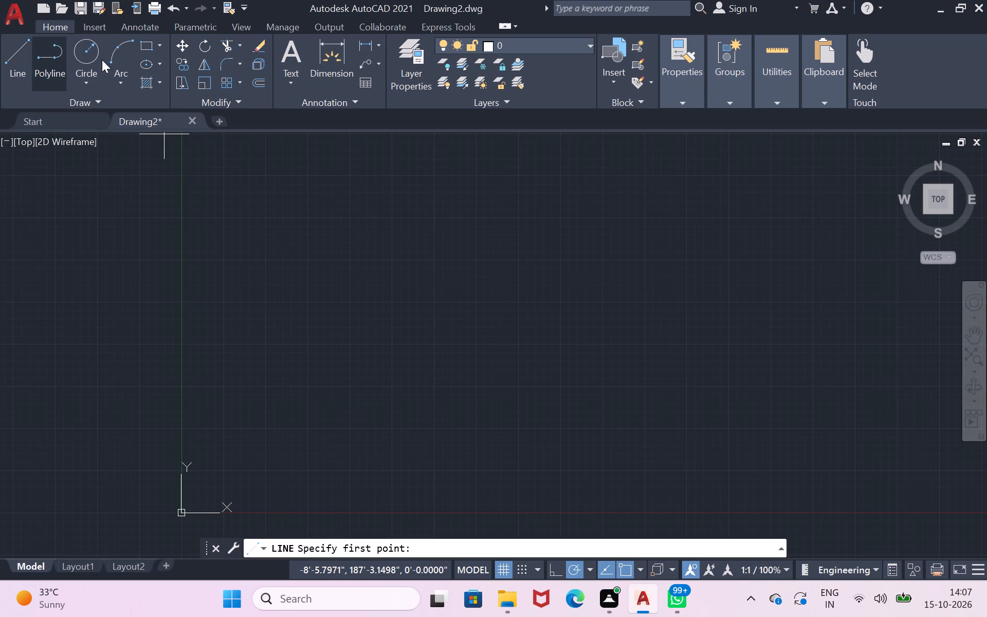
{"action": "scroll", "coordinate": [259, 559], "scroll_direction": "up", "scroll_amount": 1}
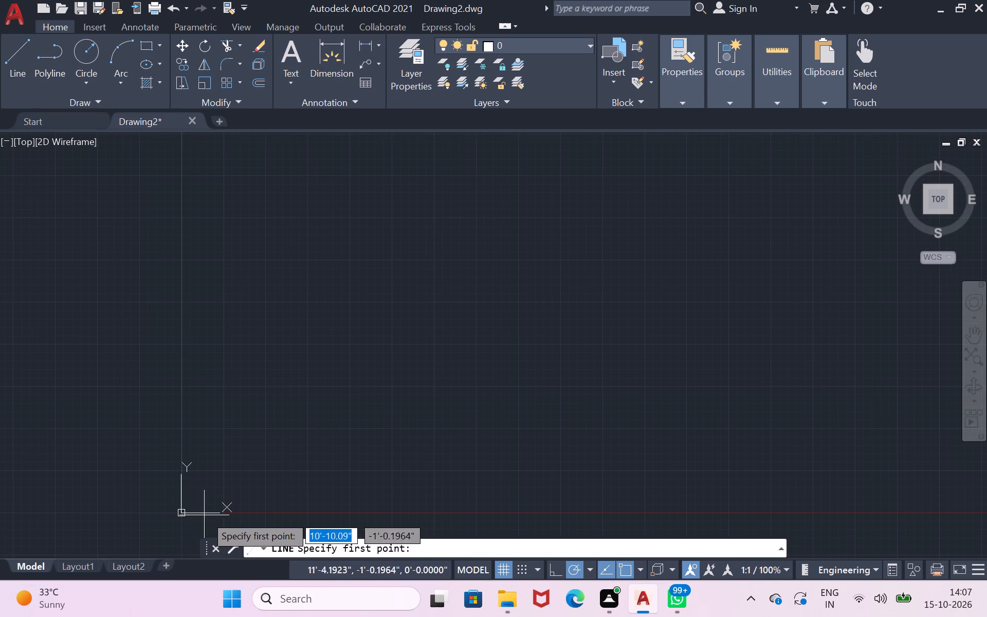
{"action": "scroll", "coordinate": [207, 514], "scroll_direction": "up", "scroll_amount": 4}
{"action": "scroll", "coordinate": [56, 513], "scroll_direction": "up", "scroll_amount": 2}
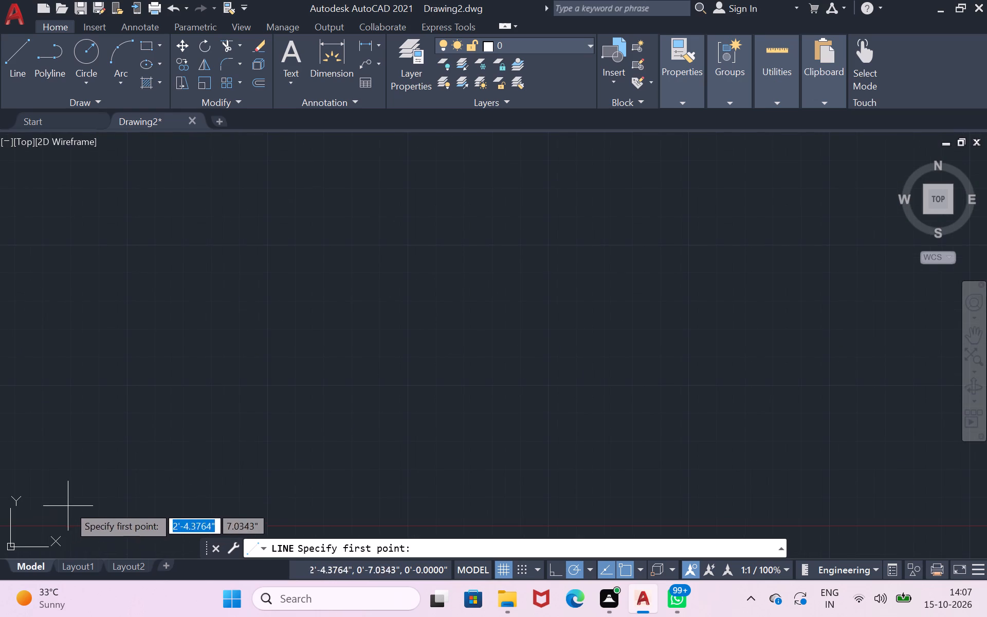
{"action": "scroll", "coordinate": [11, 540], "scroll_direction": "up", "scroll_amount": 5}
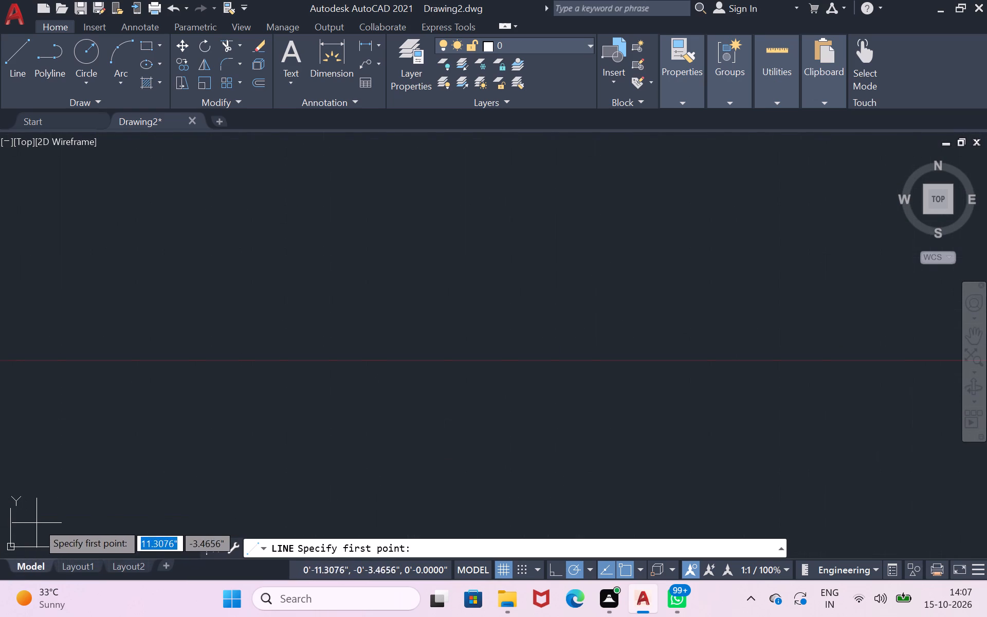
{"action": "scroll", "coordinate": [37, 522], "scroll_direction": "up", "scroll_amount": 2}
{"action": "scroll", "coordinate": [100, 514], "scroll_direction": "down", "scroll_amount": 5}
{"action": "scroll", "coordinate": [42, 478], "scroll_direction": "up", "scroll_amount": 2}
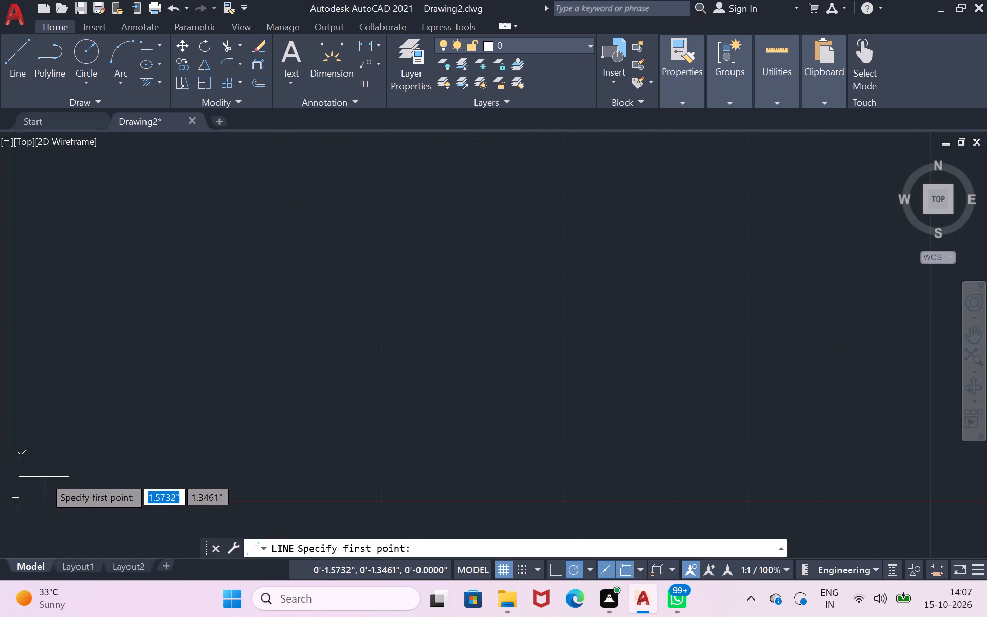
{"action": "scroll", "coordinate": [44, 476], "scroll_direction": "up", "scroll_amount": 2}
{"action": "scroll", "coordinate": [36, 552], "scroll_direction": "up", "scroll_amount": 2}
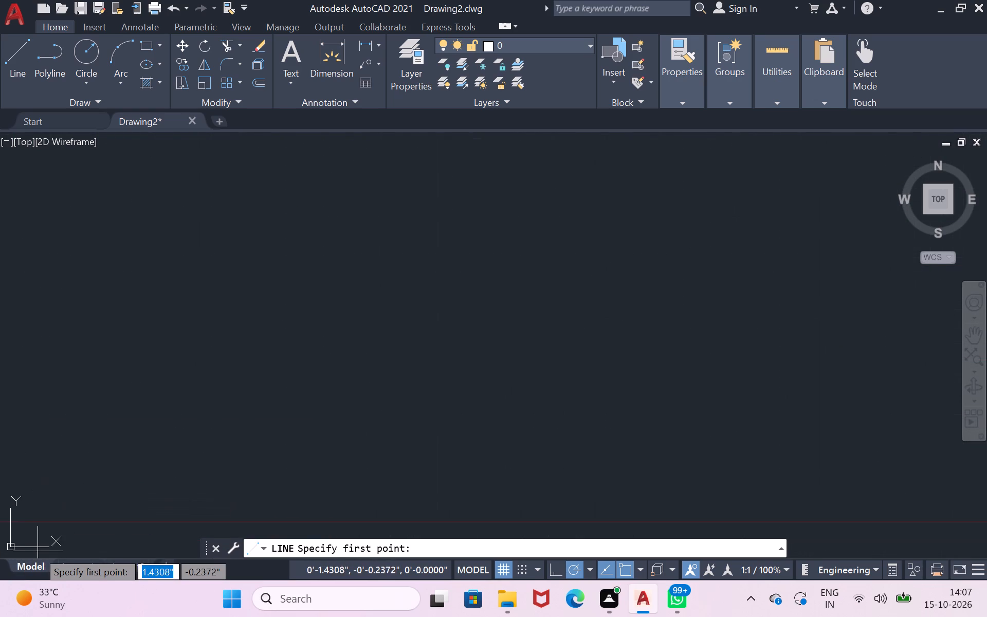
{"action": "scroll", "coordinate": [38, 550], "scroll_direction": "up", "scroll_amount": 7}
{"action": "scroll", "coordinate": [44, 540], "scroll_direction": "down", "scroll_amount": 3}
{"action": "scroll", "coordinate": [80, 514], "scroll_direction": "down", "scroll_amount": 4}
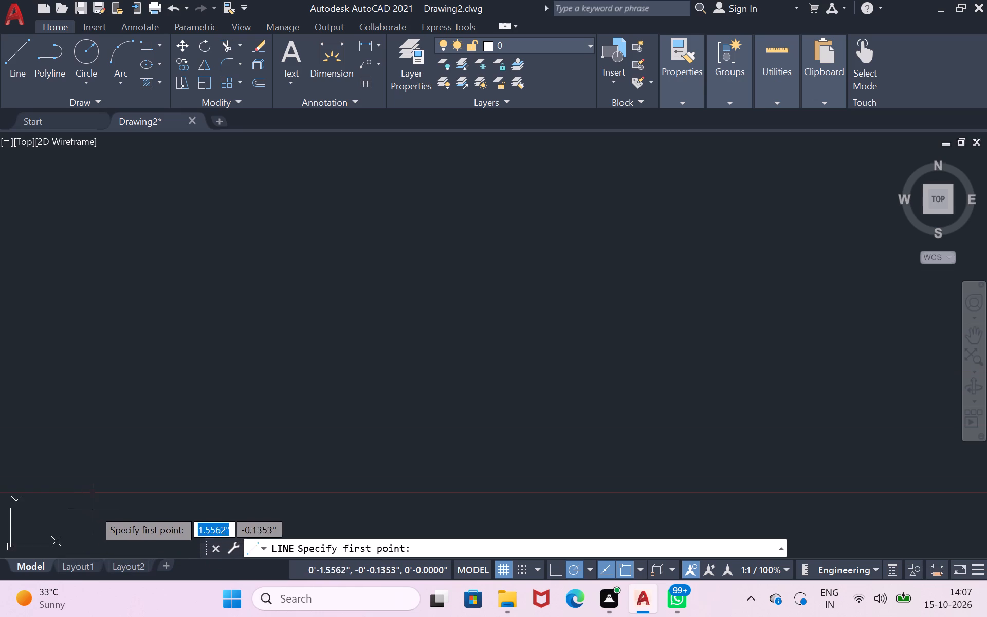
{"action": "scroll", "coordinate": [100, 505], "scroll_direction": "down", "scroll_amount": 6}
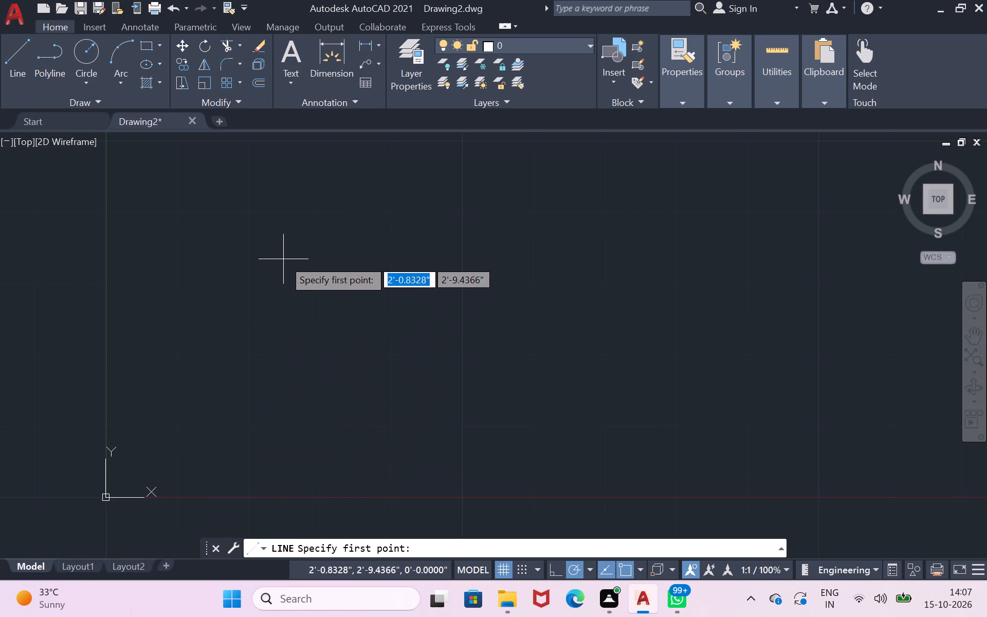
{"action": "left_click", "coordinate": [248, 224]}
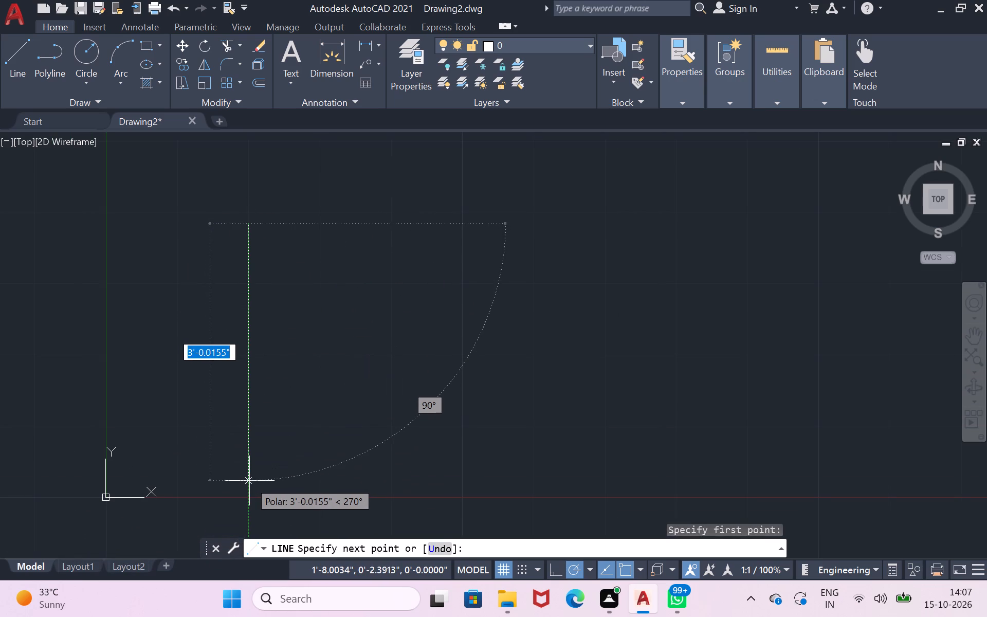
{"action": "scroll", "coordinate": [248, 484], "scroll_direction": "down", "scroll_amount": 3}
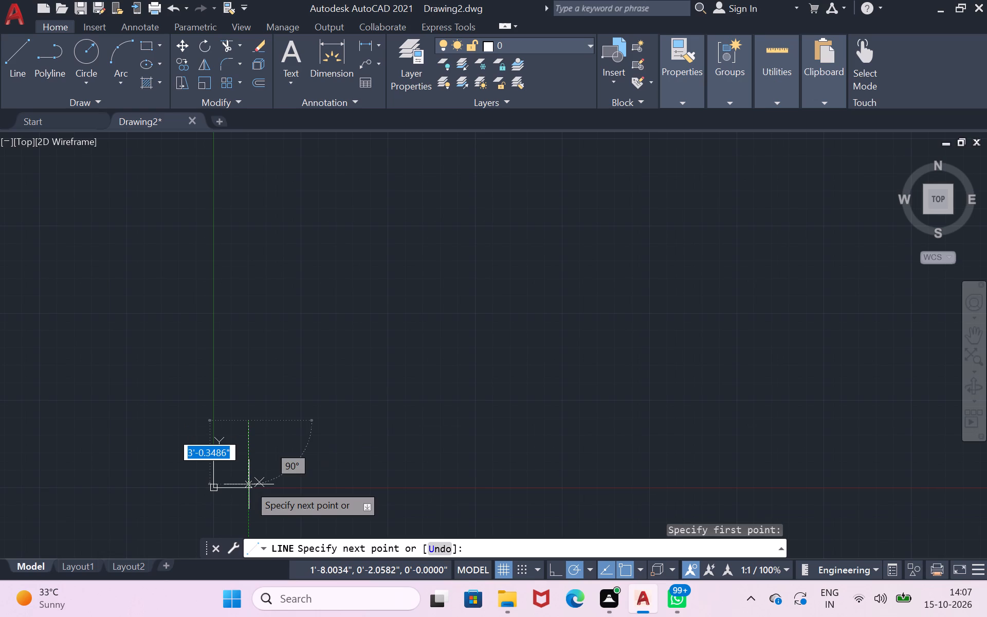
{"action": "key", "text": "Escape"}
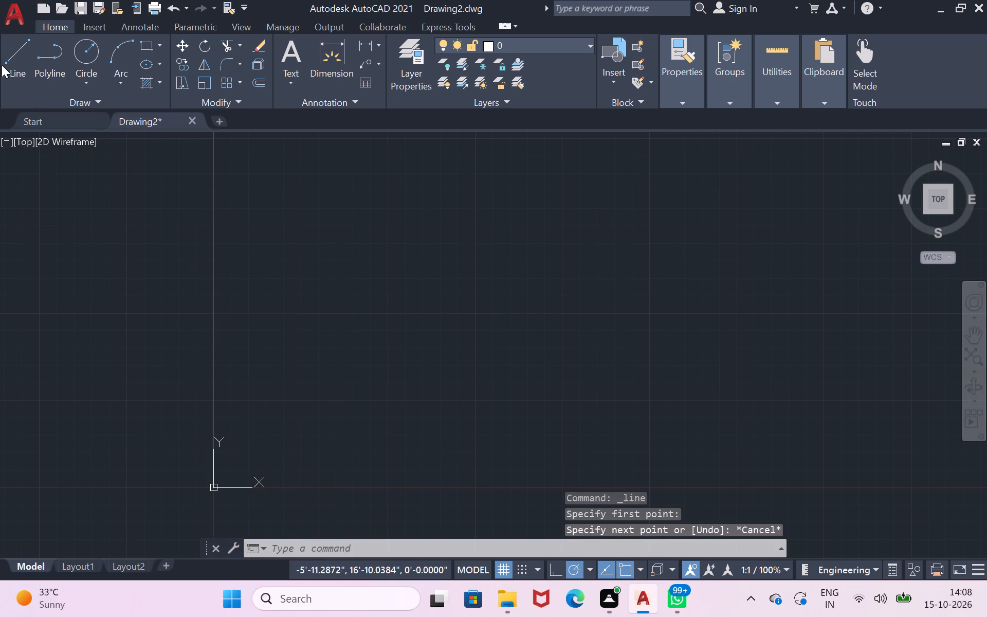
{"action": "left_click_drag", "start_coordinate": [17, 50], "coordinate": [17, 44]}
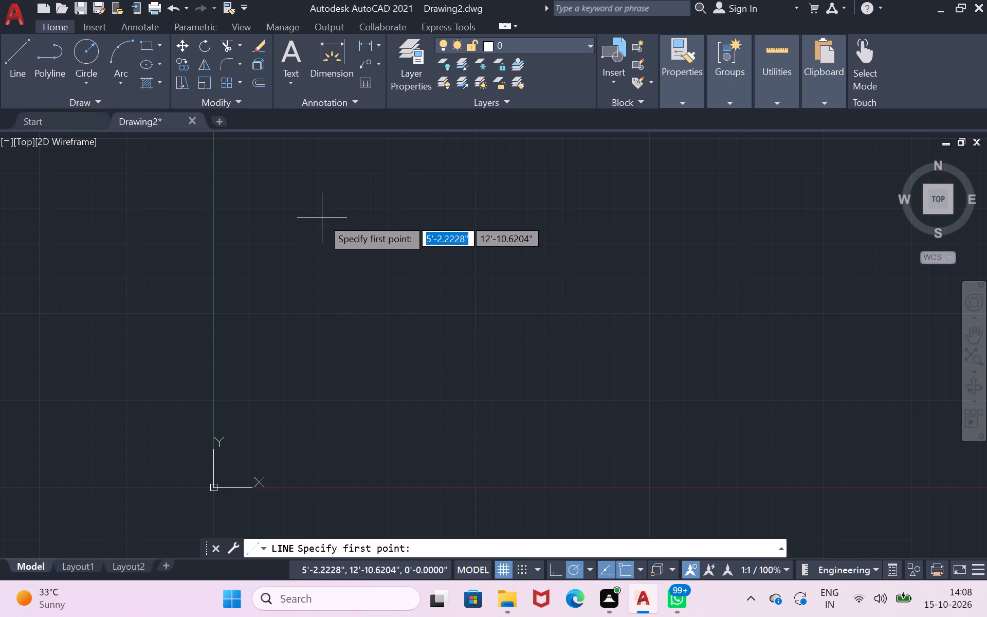
Draw a rectangle 30' wide and 40' high, starting from a freely picked corner above the origin in the first quadrant.
{"action": "left_click", "coordinate": [148, 42]}
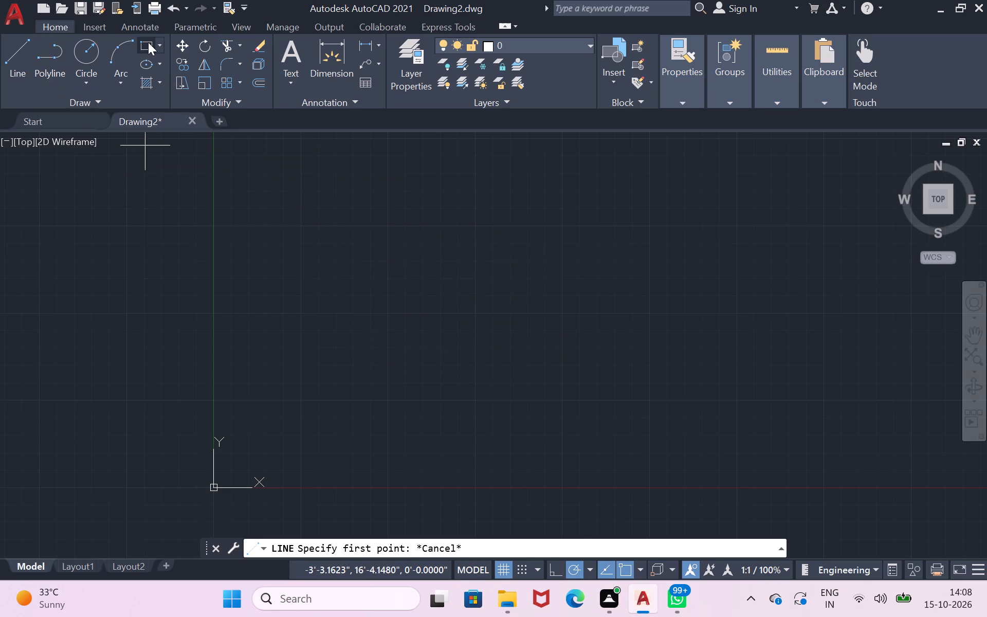
{"action": "left_click", "coordinate": [288, 211]}
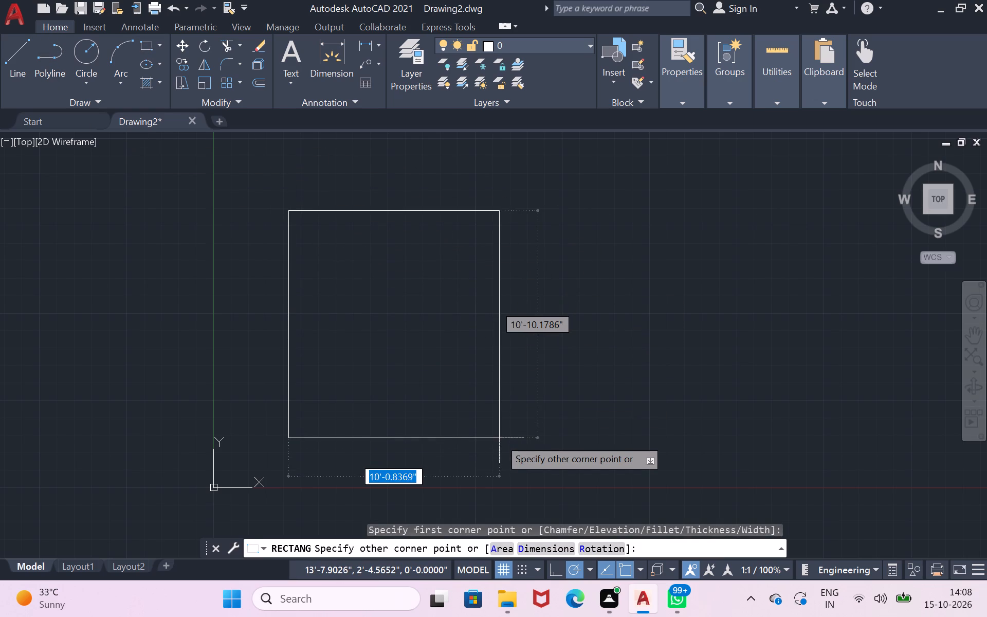
{"action": "type", "text": "30"}
{"action": "key", "text": "apostrophe"}
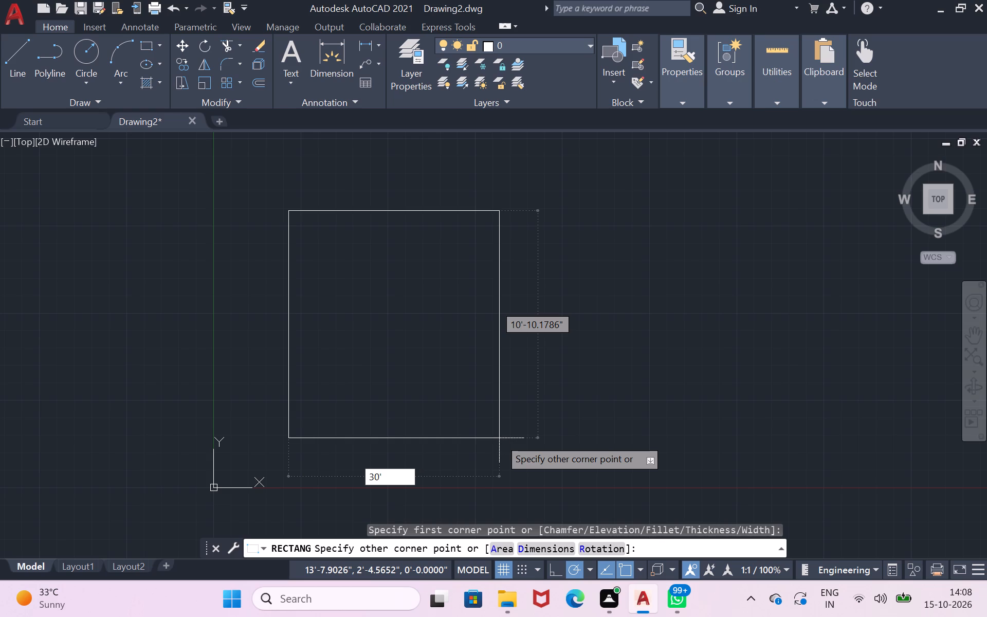
{"action": "key", "text": "comma"}
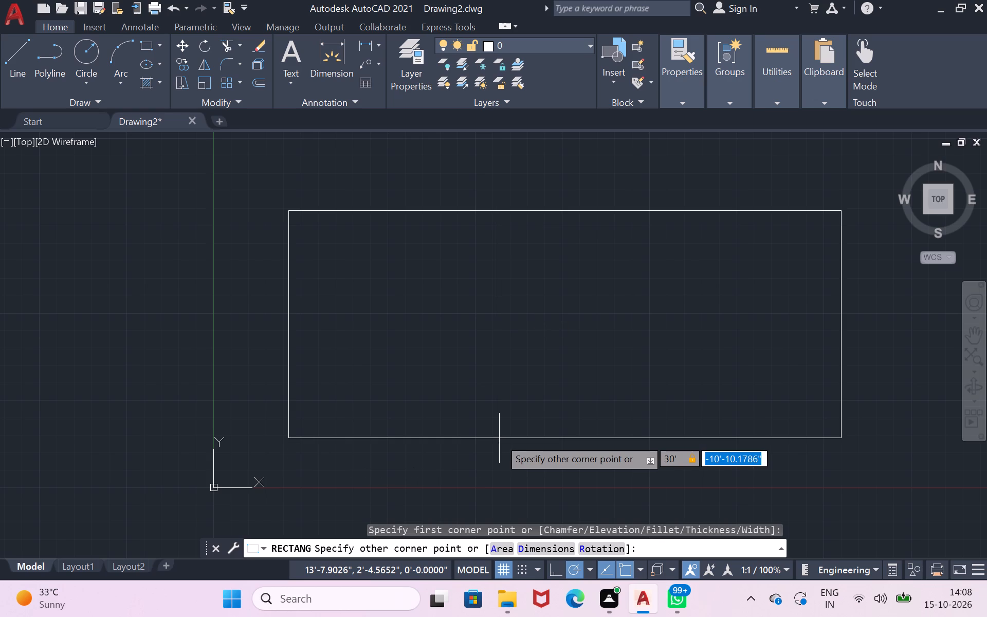
{"action": "type", "text": "40"}
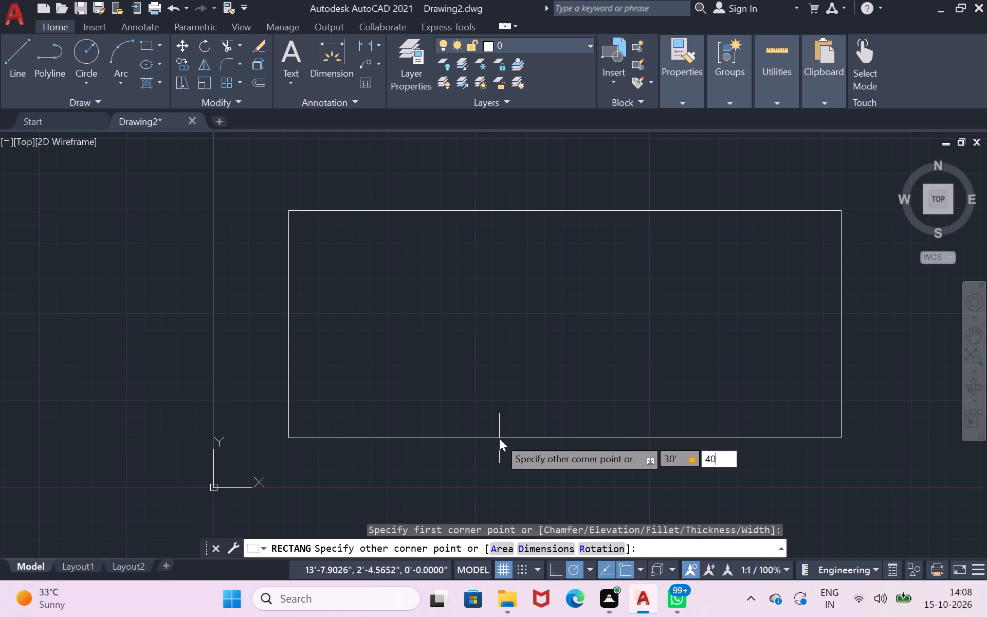
{"action": "key", "text": "apostrophe"}
{"action": "key", "text": "Return"}
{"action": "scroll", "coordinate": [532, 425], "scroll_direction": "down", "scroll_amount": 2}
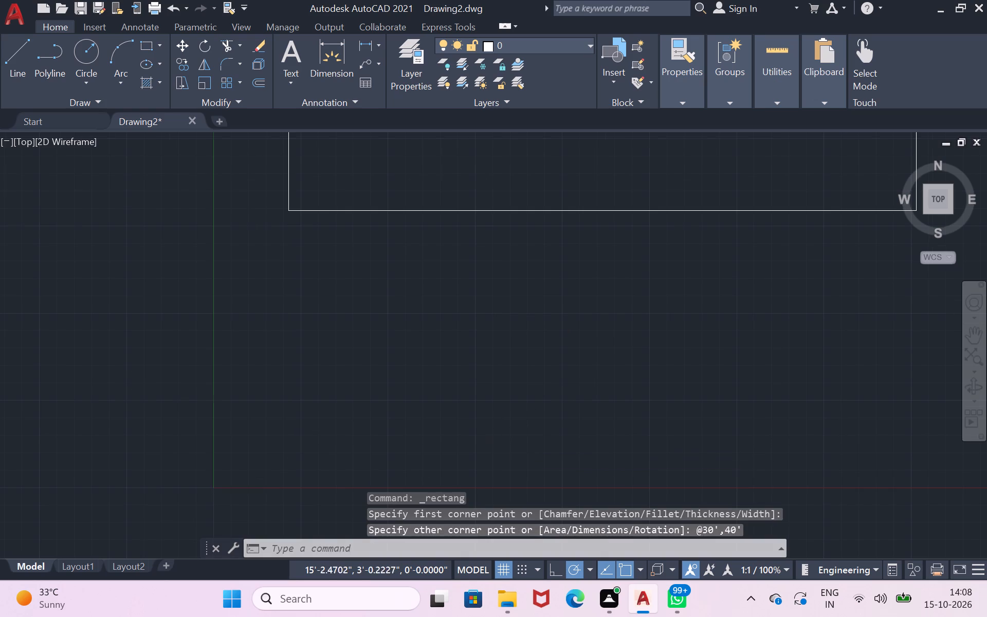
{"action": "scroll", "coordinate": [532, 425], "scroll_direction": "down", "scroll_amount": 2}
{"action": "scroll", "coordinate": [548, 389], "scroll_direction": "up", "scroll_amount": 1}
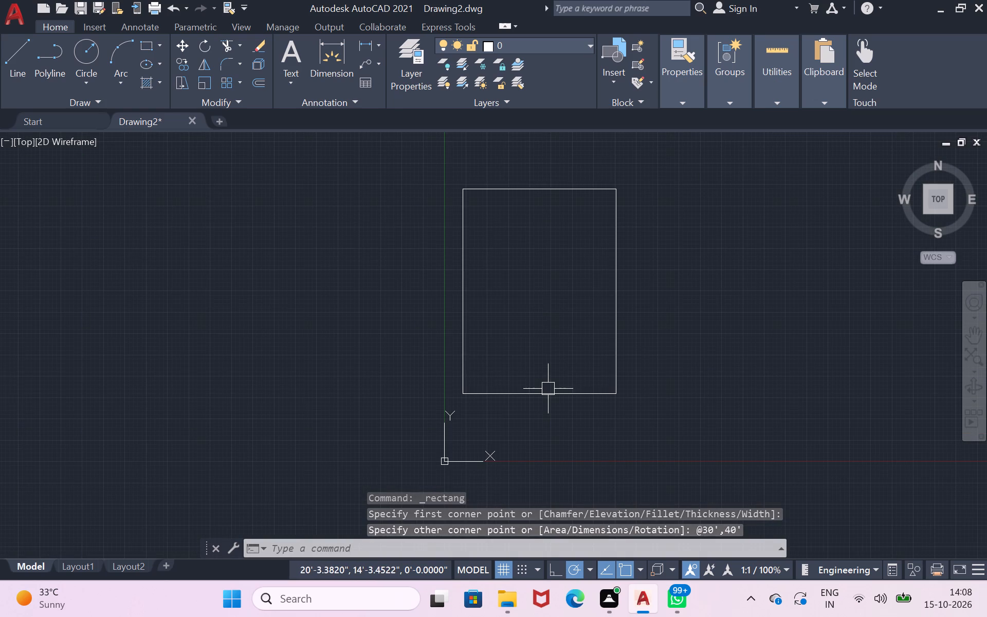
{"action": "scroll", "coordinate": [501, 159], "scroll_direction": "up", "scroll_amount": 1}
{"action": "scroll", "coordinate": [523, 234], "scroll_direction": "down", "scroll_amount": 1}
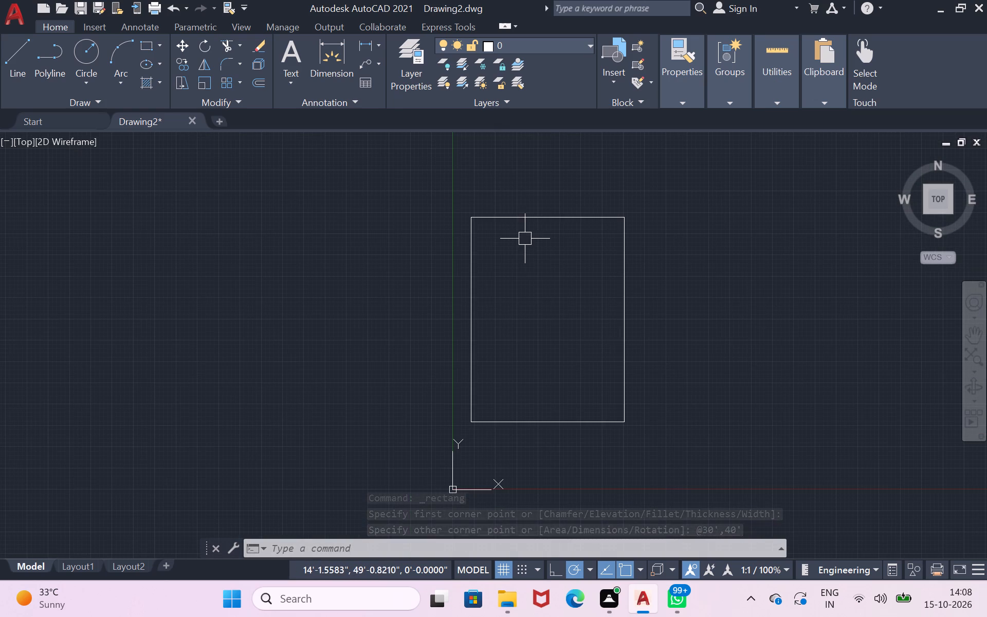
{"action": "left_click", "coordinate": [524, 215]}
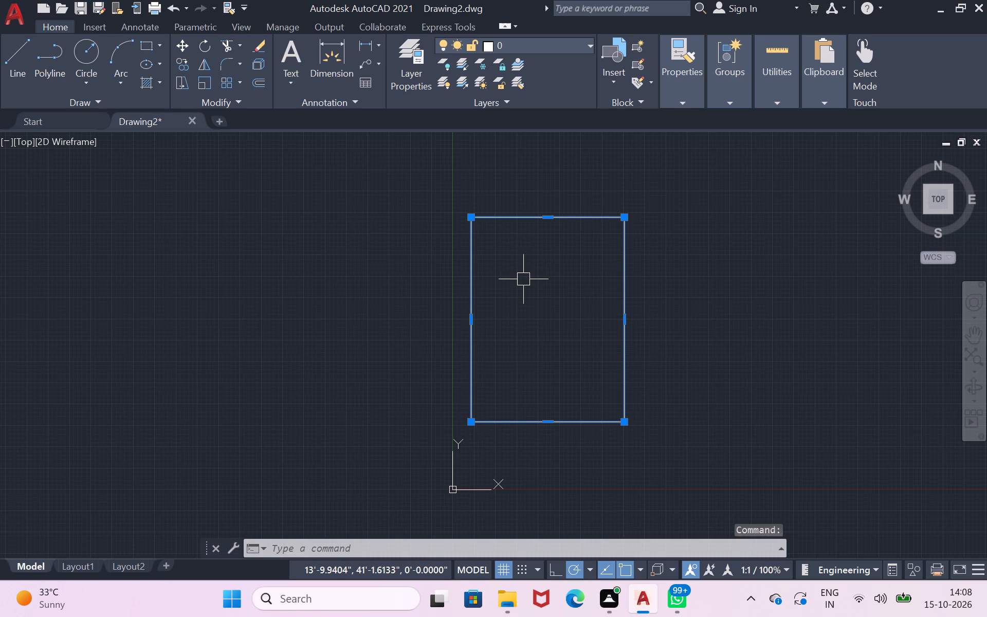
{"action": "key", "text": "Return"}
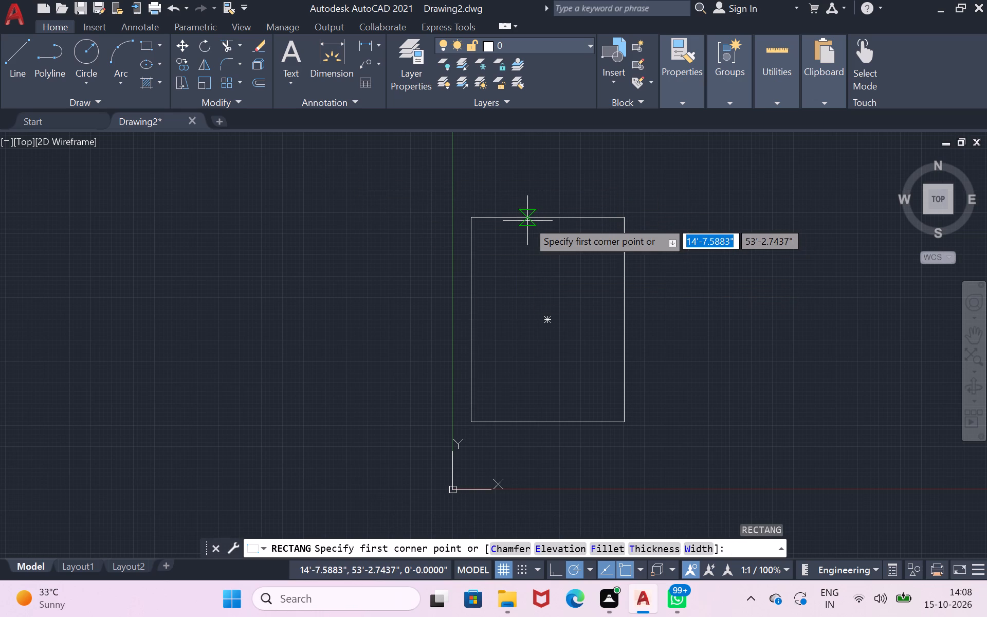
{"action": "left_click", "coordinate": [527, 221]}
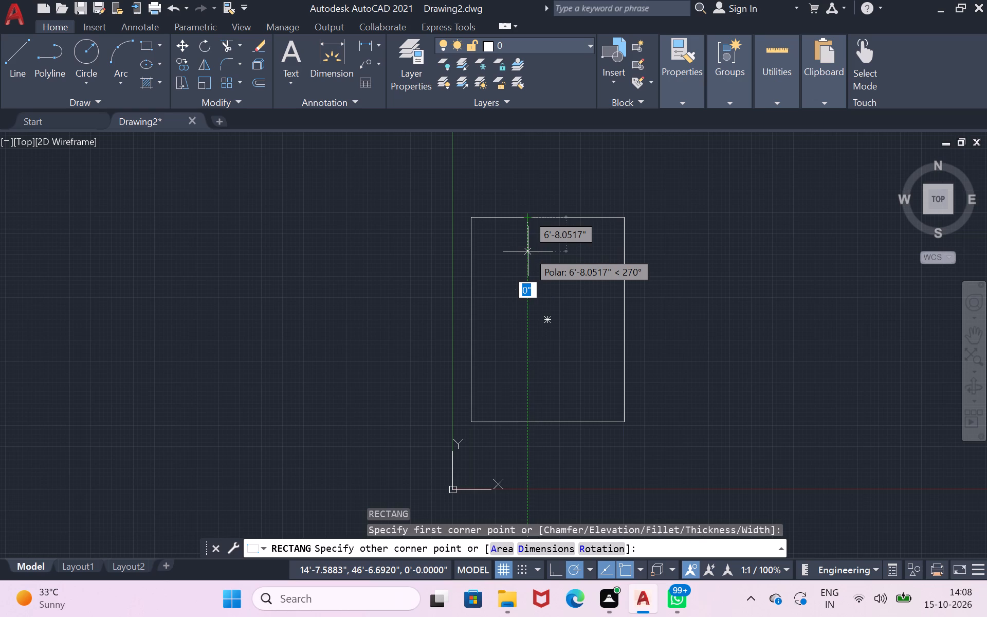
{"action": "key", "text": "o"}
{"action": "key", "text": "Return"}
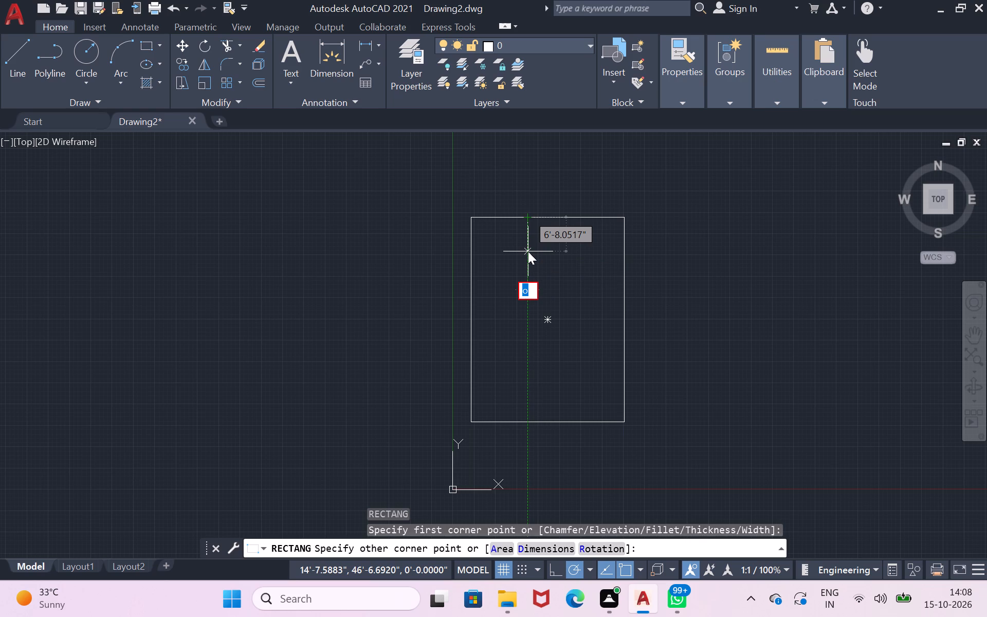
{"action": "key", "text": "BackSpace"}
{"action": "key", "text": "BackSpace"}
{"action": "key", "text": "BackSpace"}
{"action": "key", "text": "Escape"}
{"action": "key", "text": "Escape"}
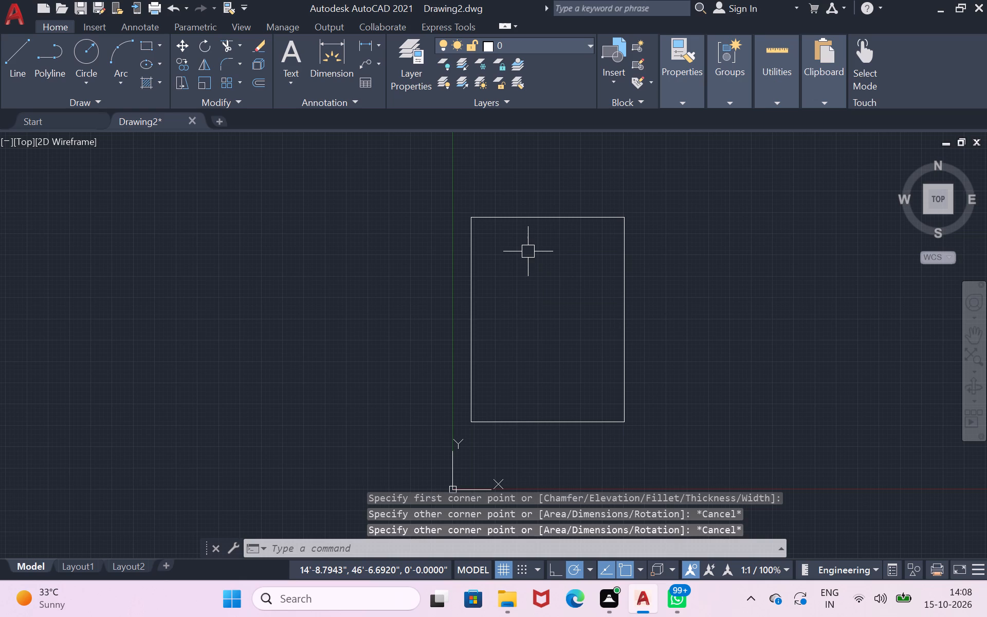
Offset the 30' by 40' rectangle inward by 9".
{"action": "left_click", "coordinate": [526, 219]}
{"action": "key", "text": "o"}
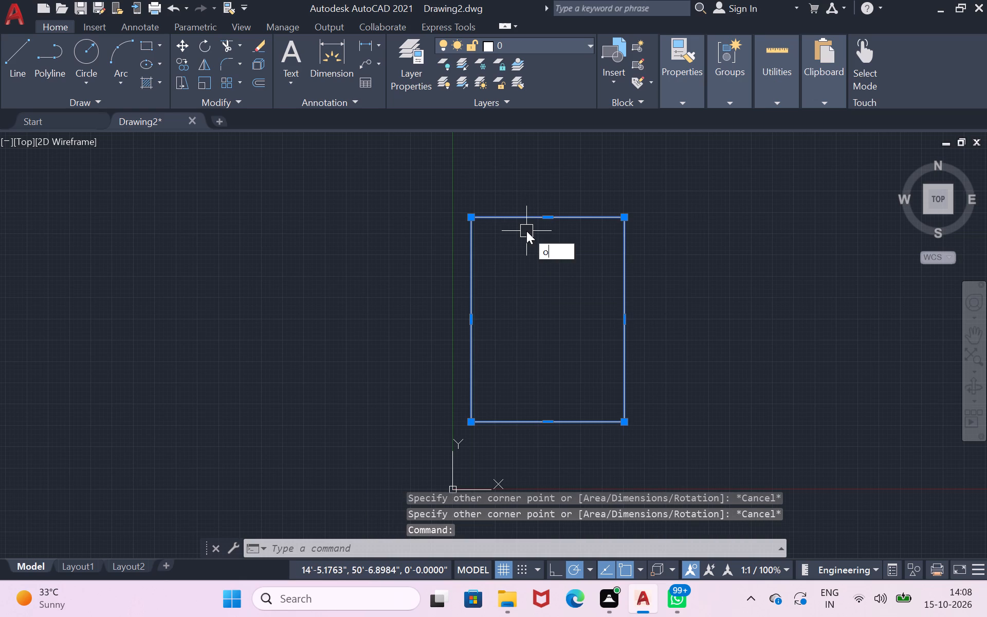
{"action": "key", "text": "Return"}
{"action": "left_click", "coordinate": [526, 230]}
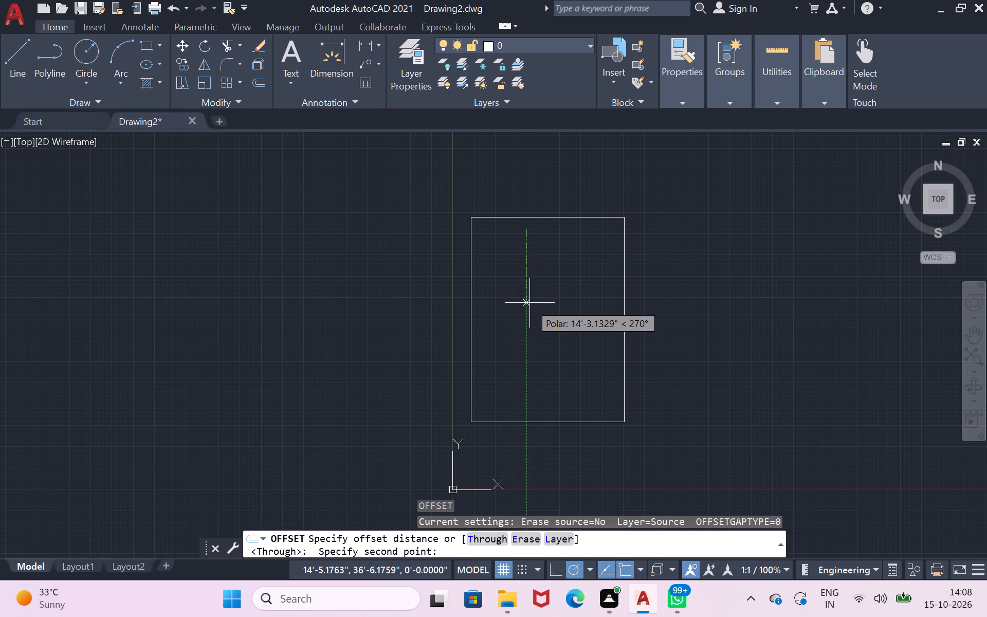
{"action": "key", "text": "9"}
{"action": "key", "text": "shift+quotedbl"}
{"action": "key", "text": "Return"}
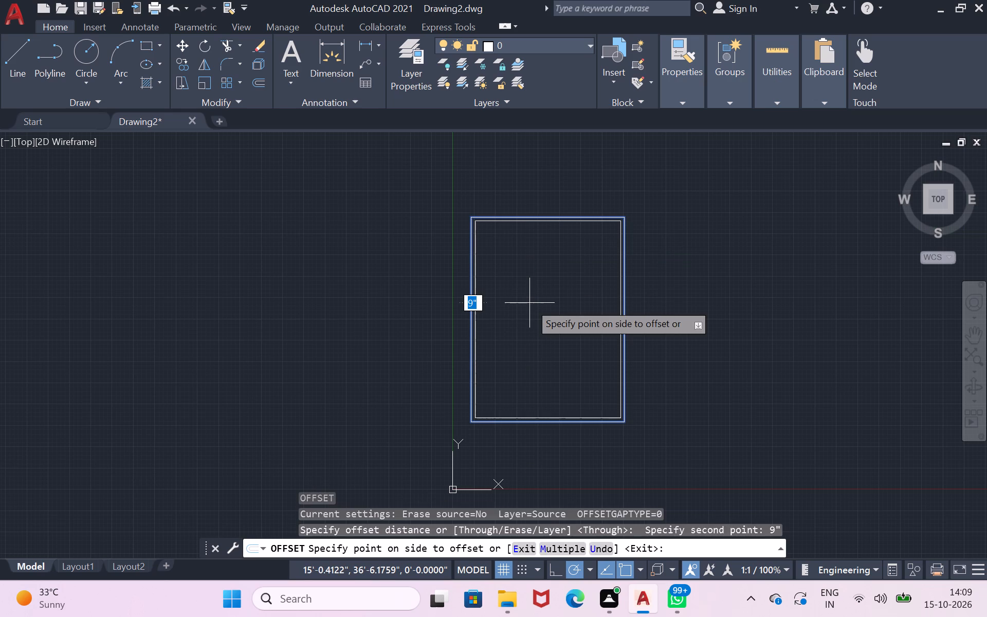
{"action": "left_click", "coordinate": [529, 303]}
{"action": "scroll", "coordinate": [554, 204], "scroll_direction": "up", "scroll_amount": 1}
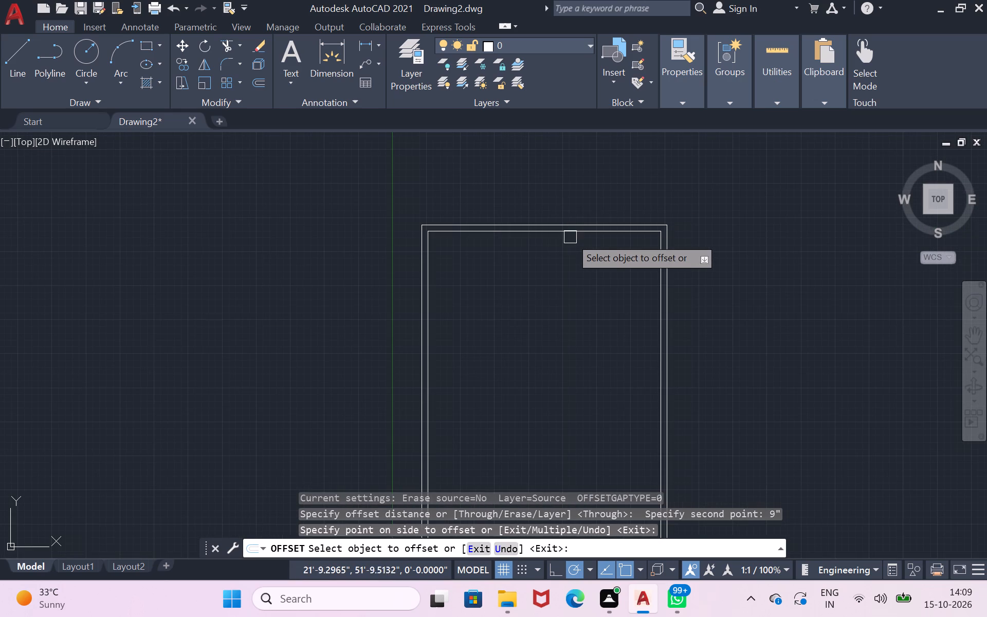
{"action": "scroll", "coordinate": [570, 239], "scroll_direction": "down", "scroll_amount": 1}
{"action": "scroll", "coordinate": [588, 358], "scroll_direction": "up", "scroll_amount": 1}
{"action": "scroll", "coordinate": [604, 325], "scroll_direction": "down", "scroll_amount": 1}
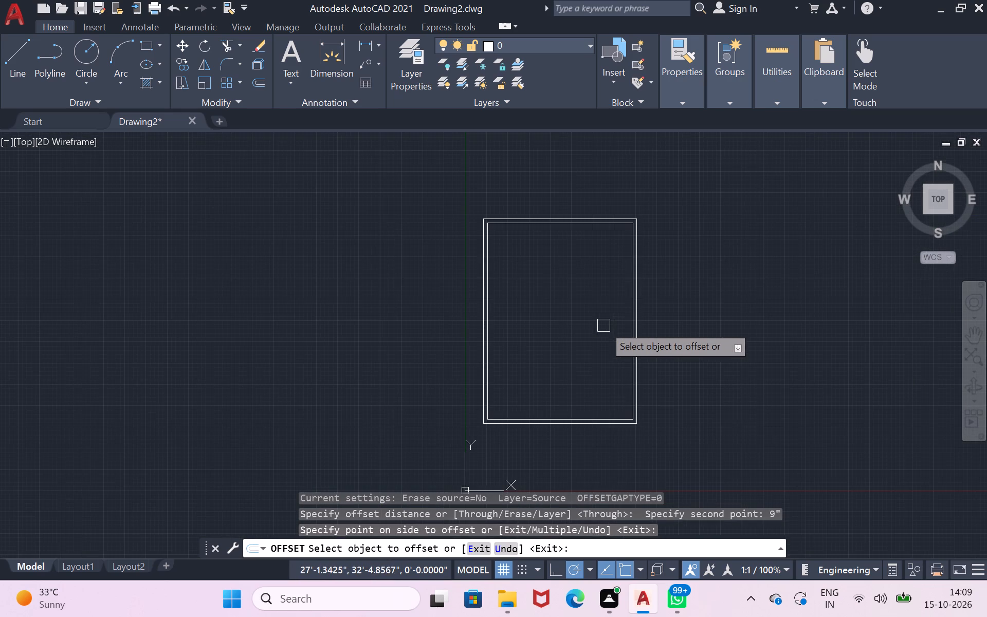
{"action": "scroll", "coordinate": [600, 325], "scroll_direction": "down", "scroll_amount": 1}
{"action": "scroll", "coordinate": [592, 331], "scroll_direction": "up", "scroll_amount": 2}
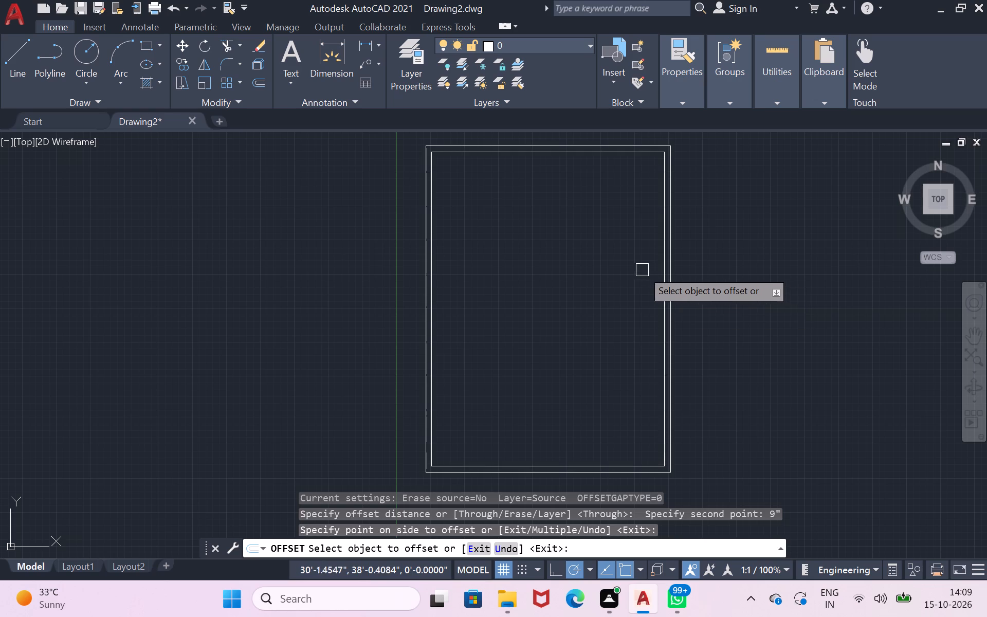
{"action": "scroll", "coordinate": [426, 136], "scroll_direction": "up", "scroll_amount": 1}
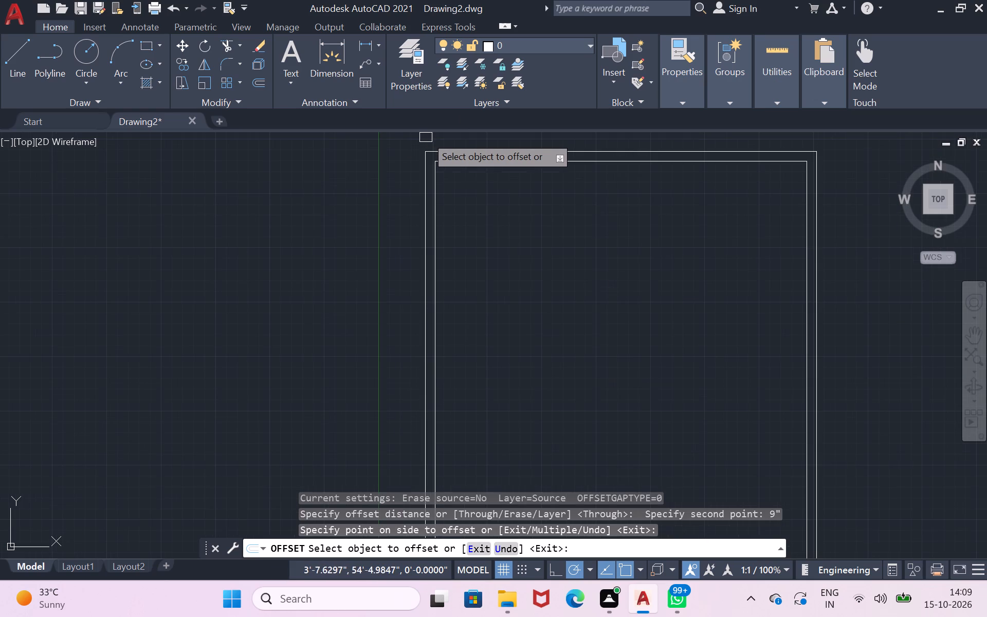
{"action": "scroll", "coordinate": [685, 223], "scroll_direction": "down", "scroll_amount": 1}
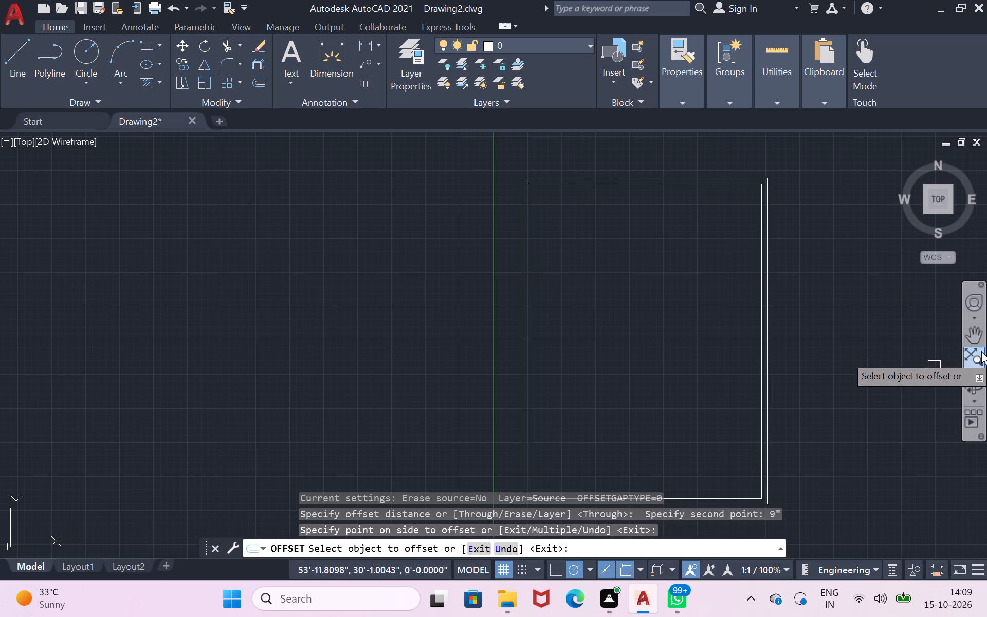
End the Offset command after the inward wall offset.
{"action": "left_click", "coordinate": [976, 334]}
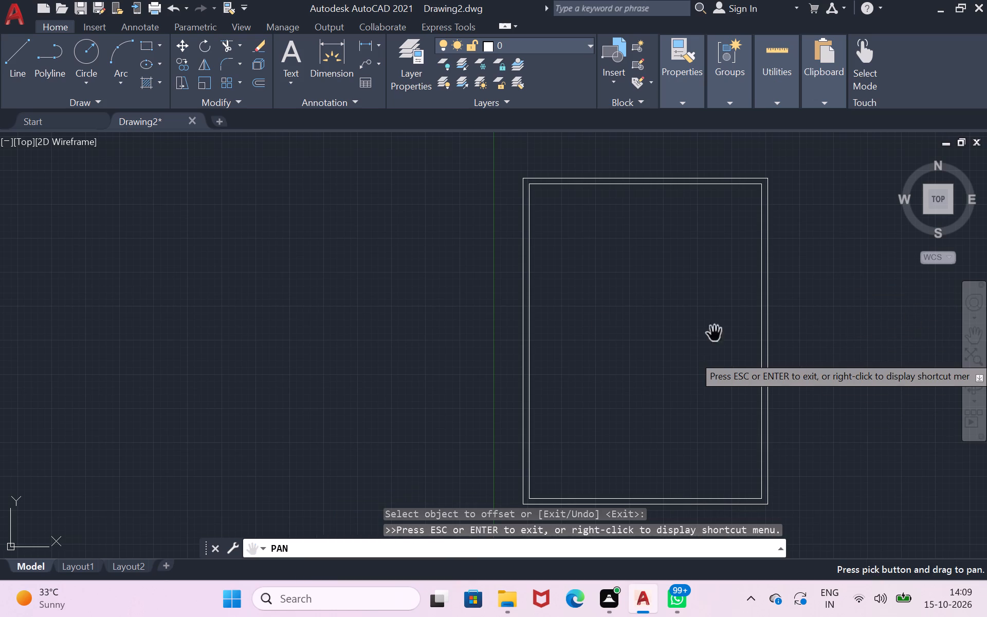
{"action": "left_click_drag", "start_coordinate": [582, 316], "coordinate": [364, 310]}
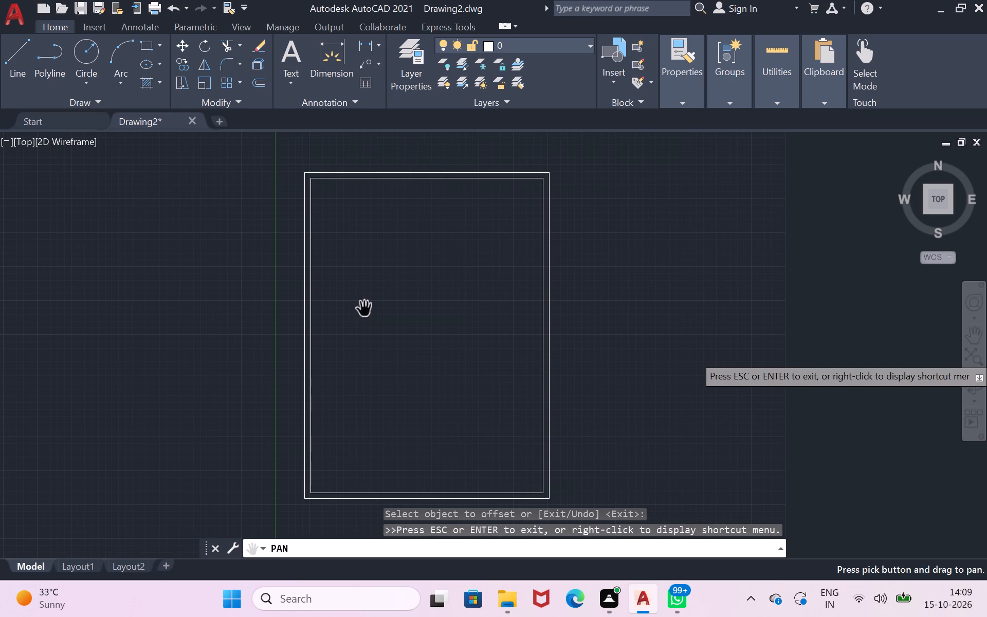
{"action": "key", "text": "Escape"}
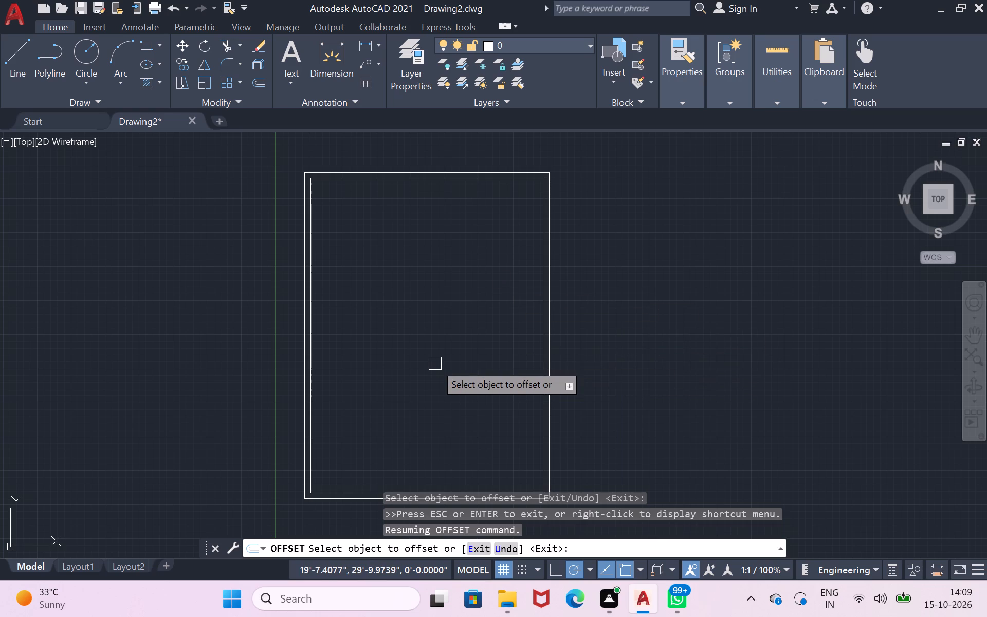
{"action": "key", "text": "Return"}
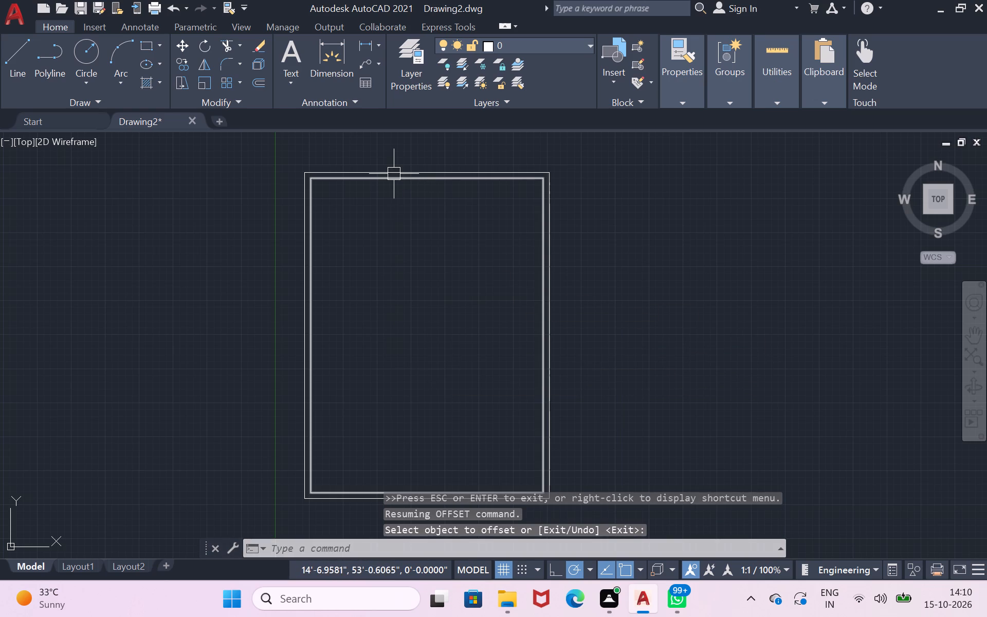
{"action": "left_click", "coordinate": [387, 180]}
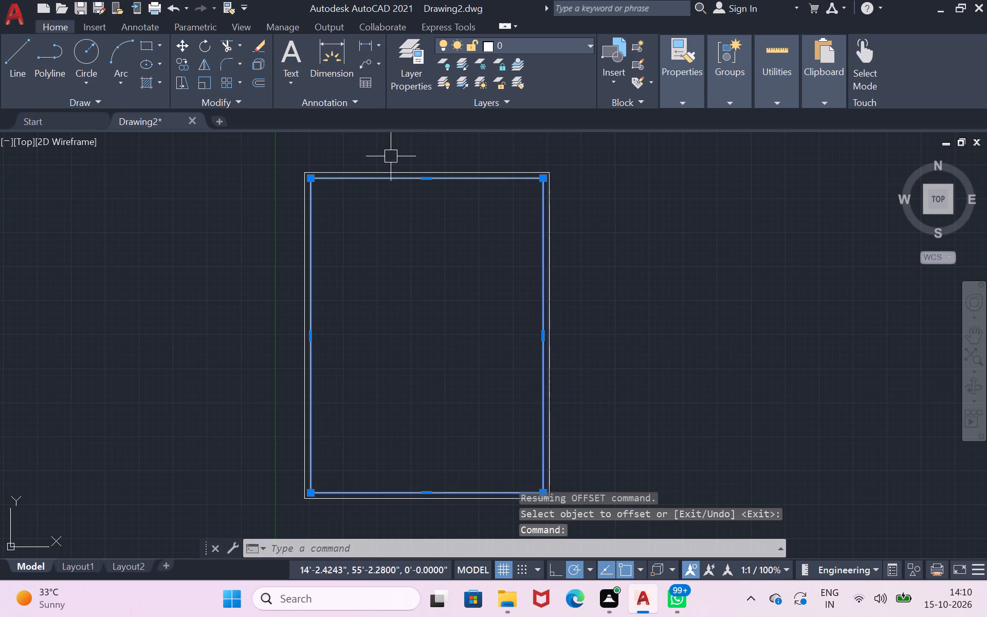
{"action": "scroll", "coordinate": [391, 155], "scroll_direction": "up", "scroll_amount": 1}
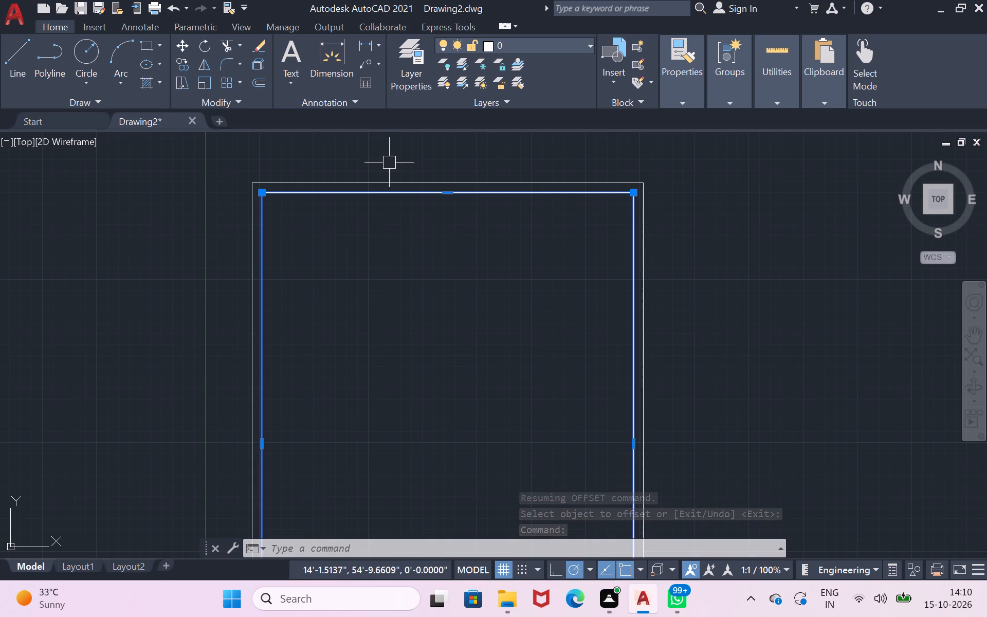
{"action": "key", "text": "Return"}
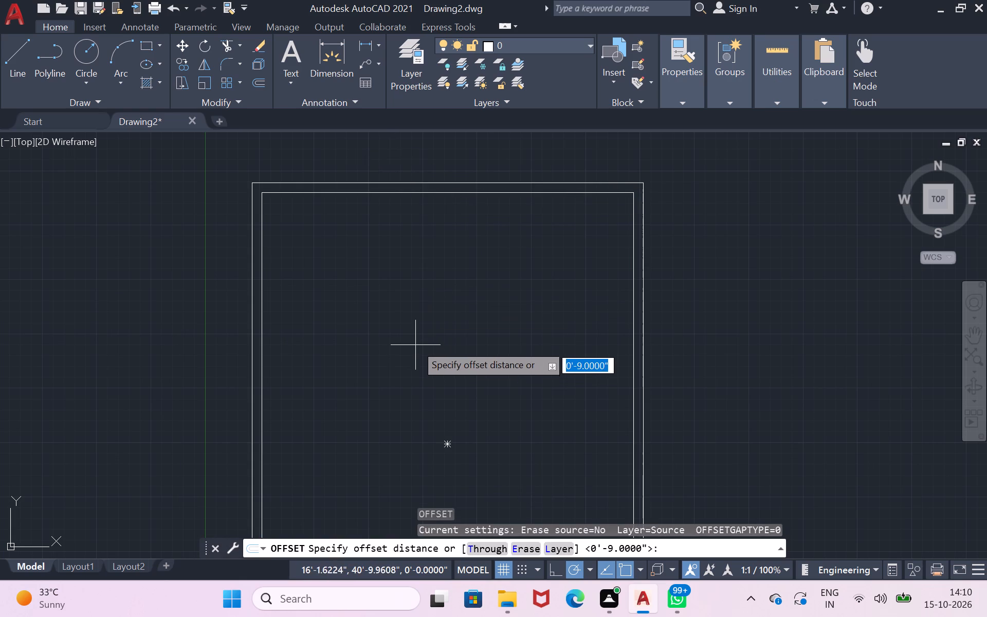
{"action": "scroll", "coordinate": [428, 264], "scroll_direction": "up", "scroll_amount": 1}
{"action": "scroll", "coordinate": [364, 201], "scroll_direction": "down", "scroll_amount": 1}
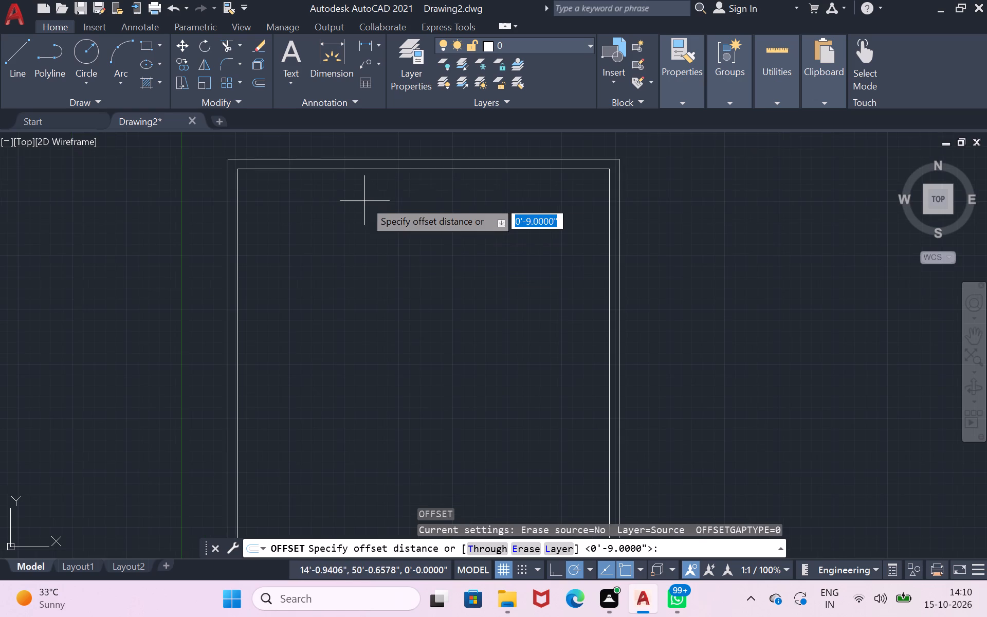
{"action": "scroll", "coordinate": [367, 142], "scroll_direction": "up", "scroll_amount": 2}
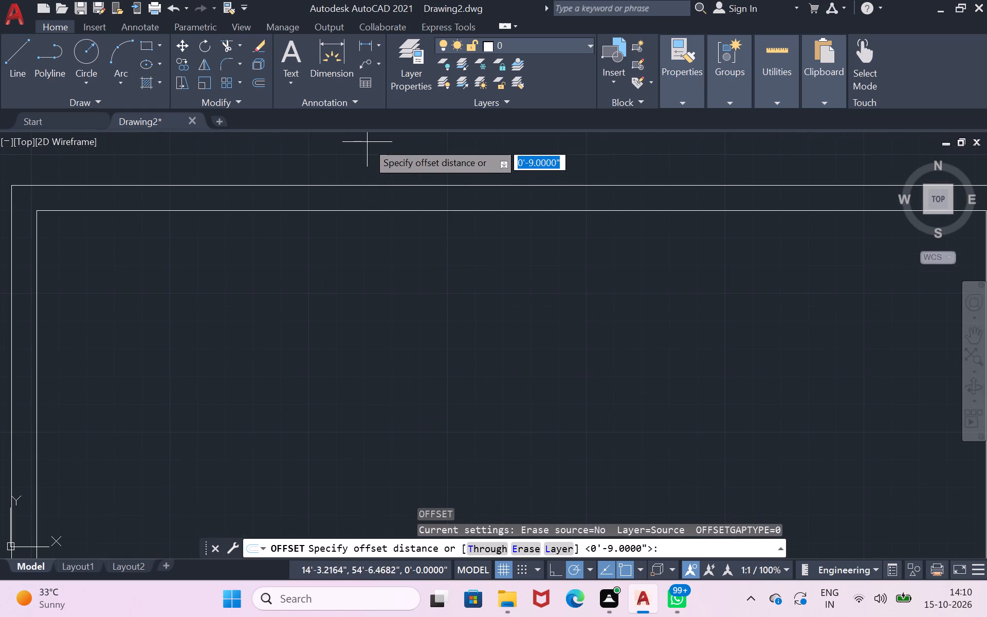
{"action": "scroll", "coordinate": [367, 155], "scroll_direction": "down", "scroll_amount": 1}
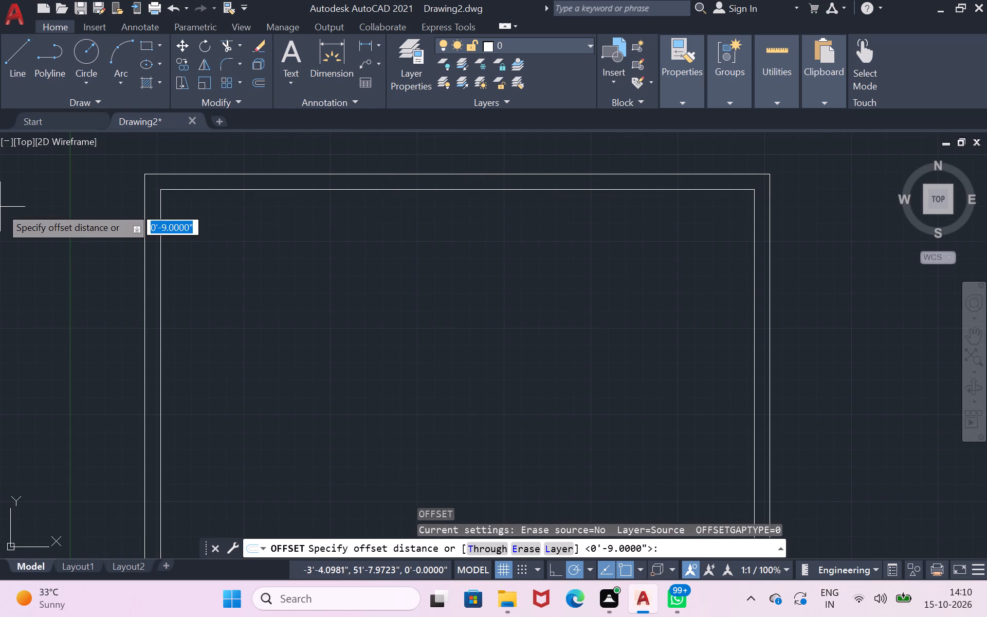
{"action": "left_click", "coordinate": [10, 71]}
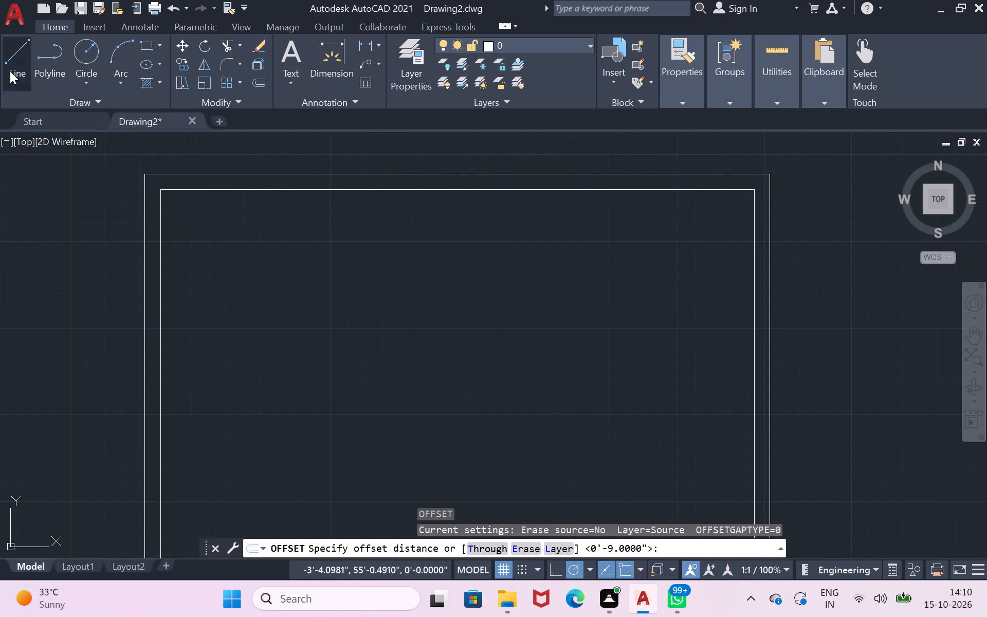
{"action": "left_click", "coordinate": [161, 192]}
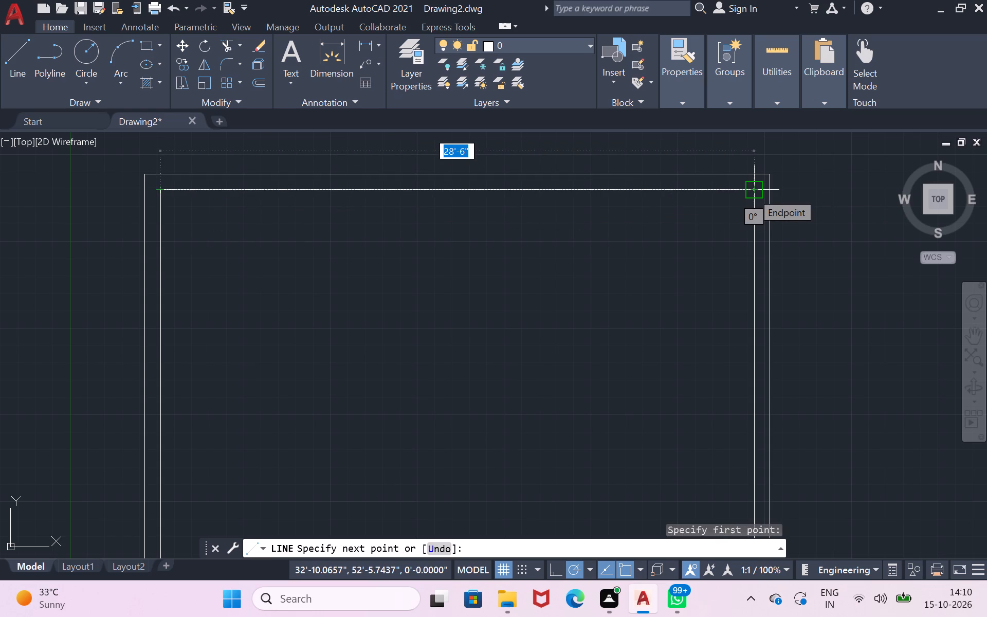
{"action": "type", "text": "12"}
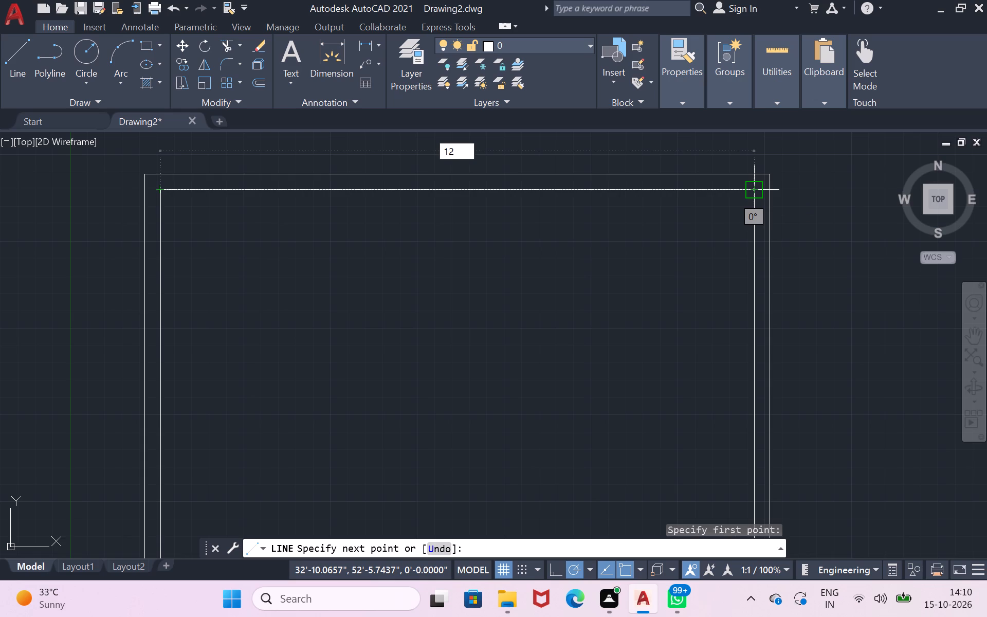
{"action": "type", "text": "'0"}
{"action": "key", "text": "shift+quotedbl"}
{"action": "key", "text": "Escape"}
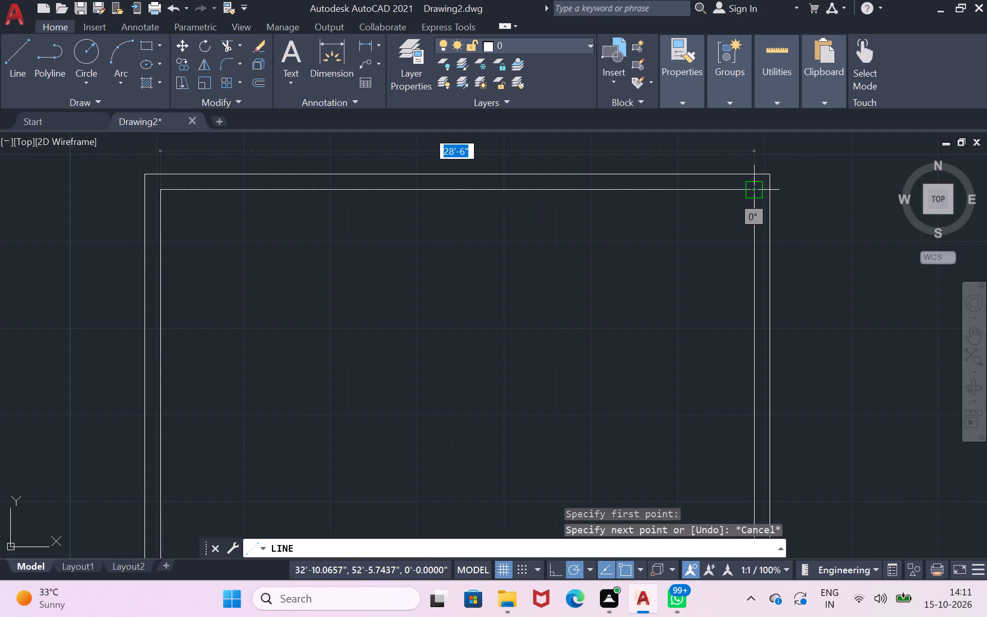
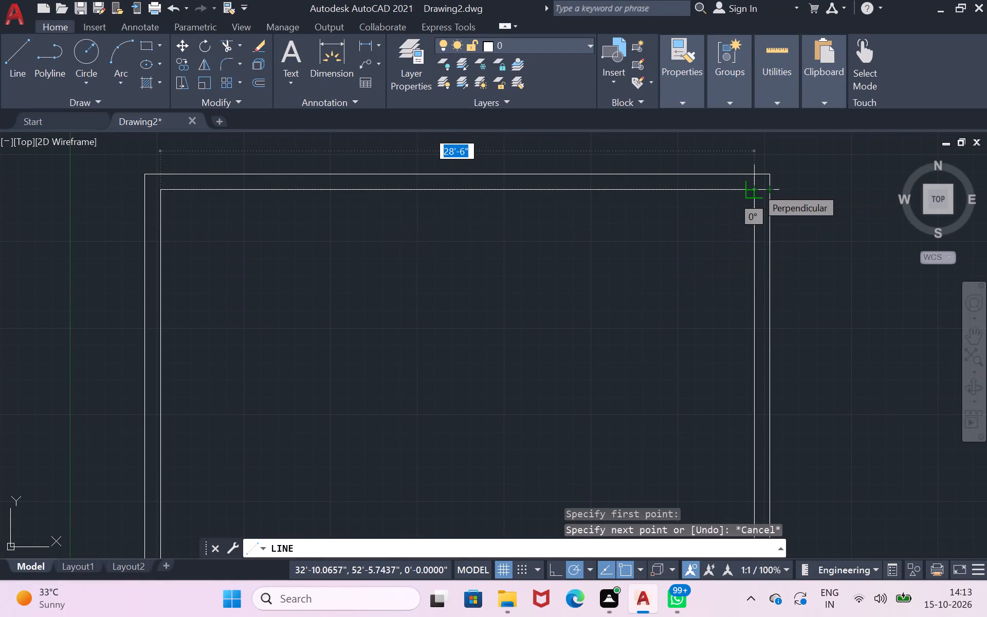
Draw connected lines from the inner rectangle's top-right corner: 10'0" left along the wall, 13'0" down, and right to the inner wall face.
{"action": "left_click", "coordinate": [756, 187]}
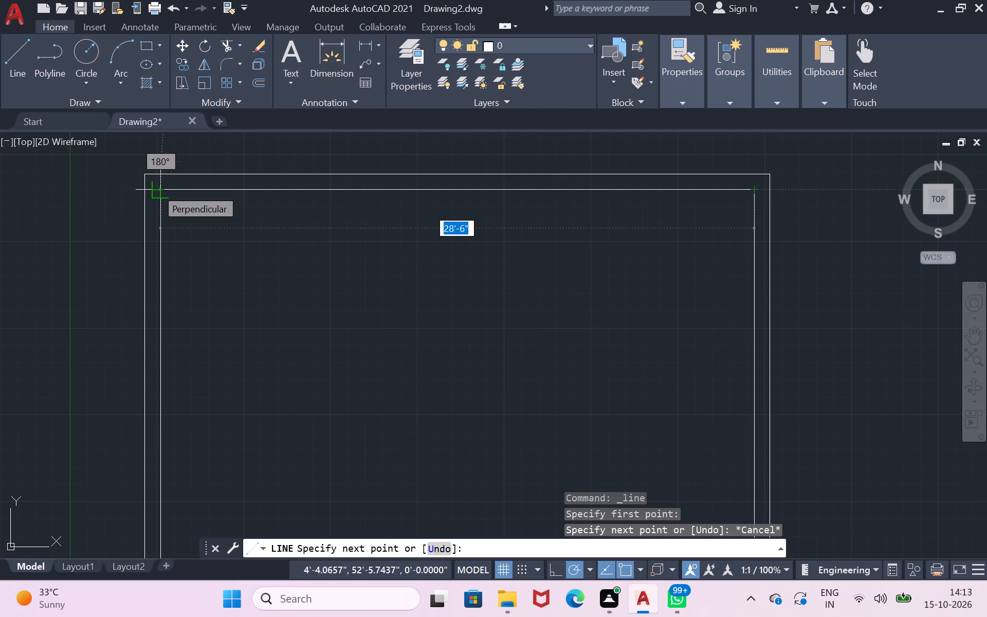
{"action": "key", "text": "1"}
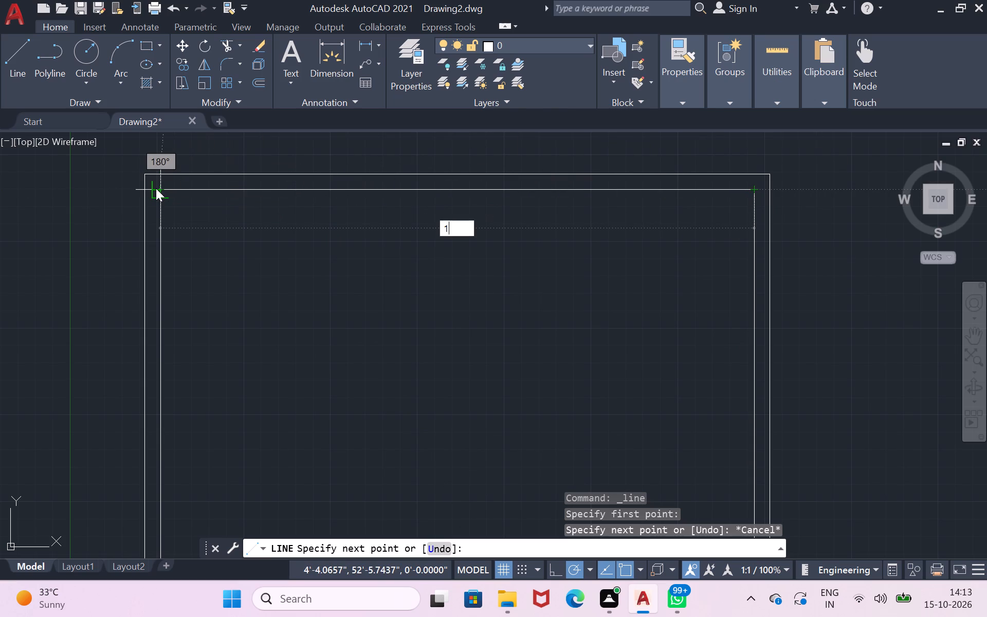
{"action": "key", "text": "0"}
{"action": "key", "text": "apostrophe"}
{"action": "key", "text": "0"}
{"action": "key", "text": "shift+quotedbl"}
{"action": "key", "text": "Return"}
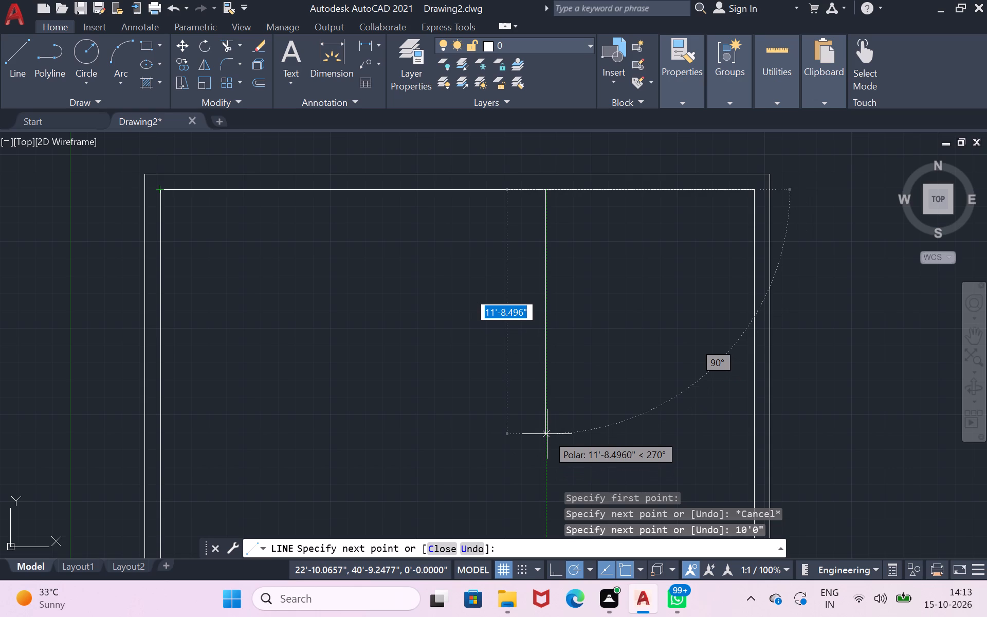
{"action": "type", "text": "13"}
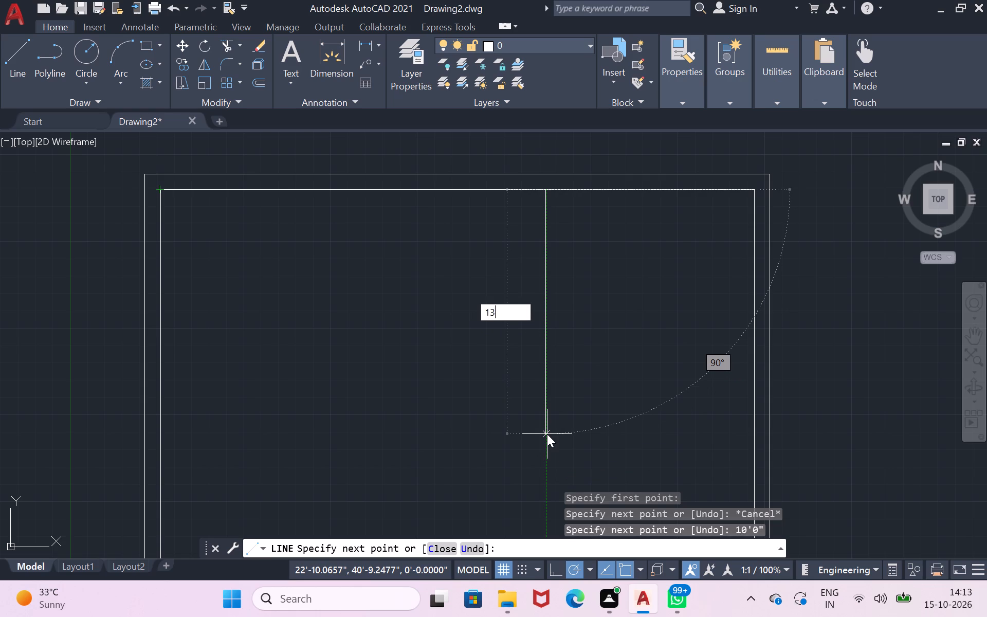
{"action": "type", "text": "'0"}
{"action": "key", "text": "shift+quotedbl"}
{"action": "key", "text": "Return"}
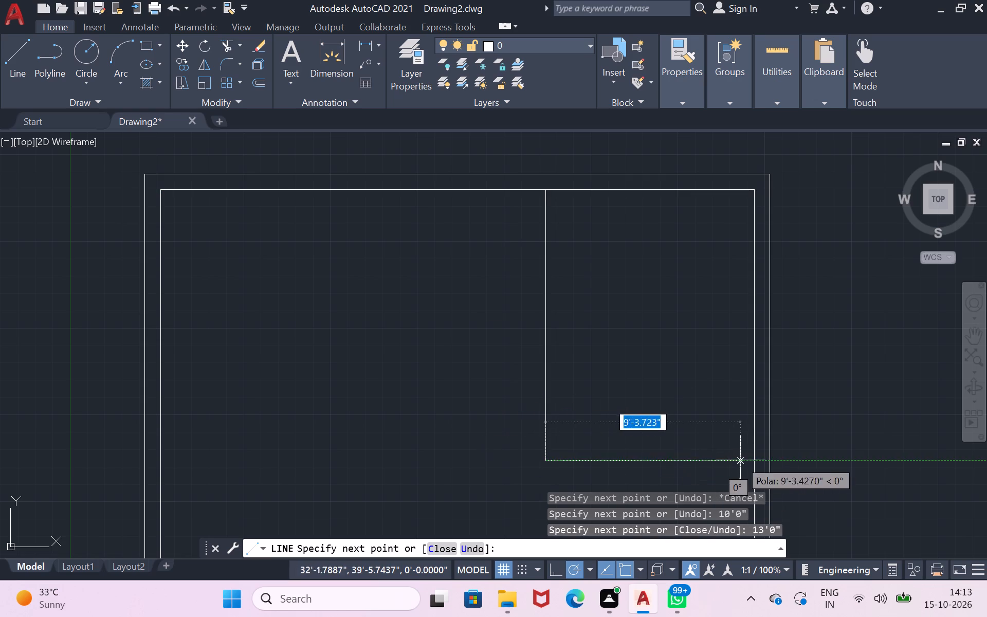
{"action": "left_click", "coordinate": [753, 459]}
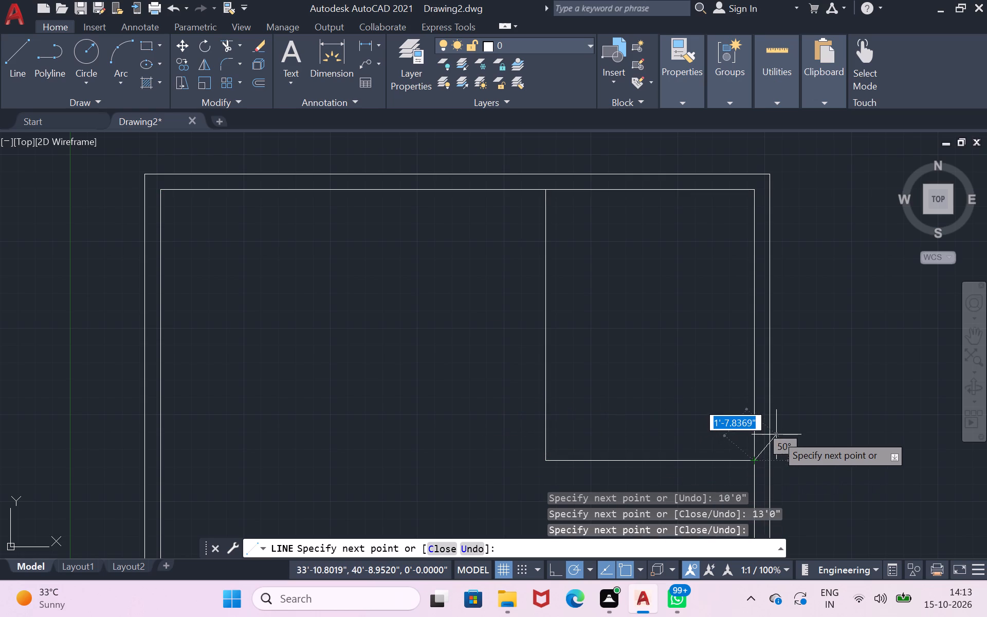
{"action": "key", "text": "Return"}
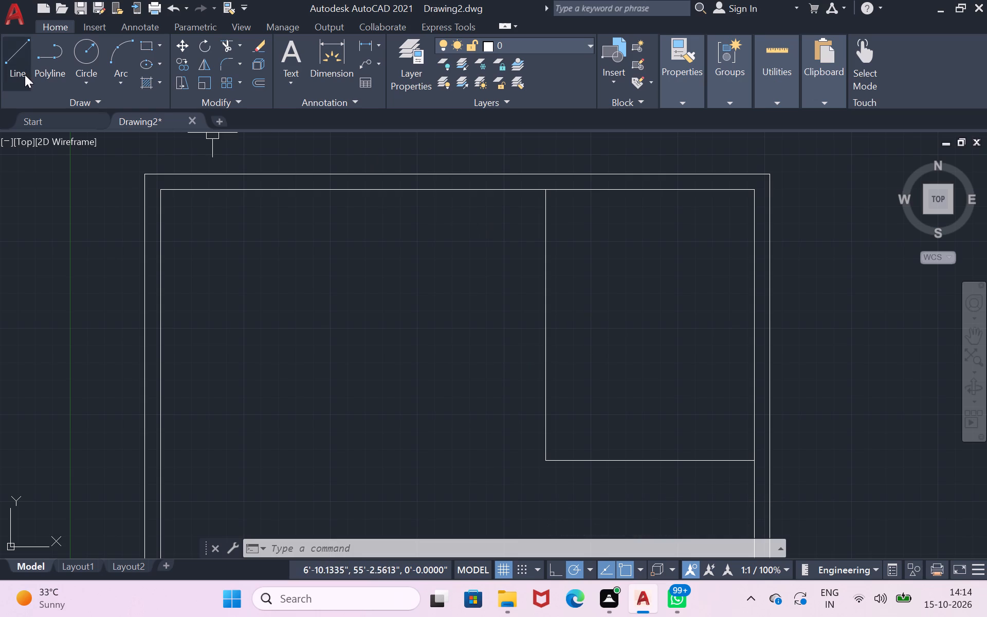
Offset the room's 13' vertical line to the left and its bottom horizontal line downward, both by 4.5".
{"action": "left_click", "coordinate": [546, 349]}
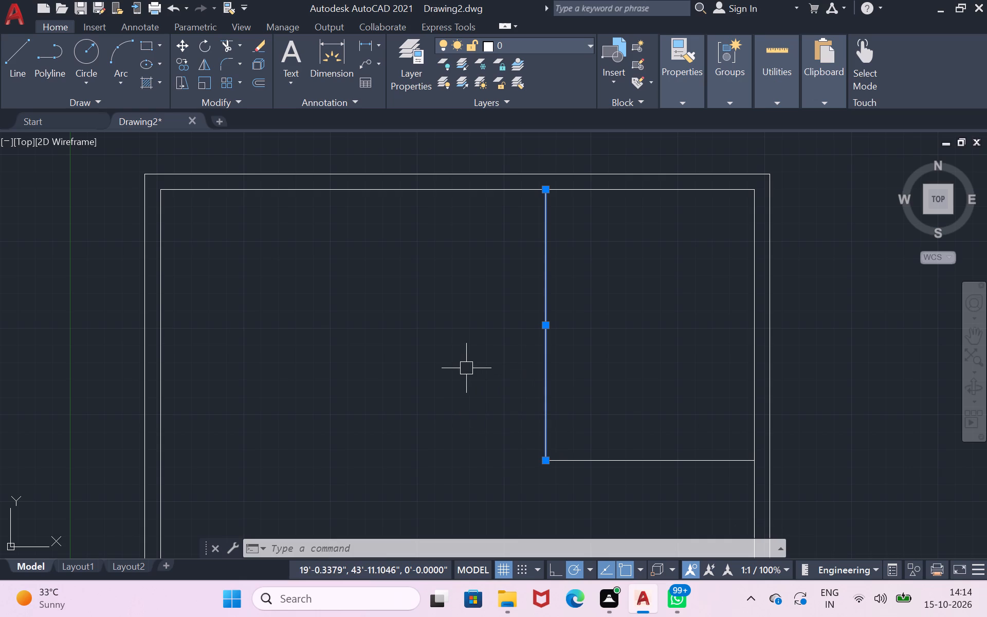
{"action": "key", "text": "o"}
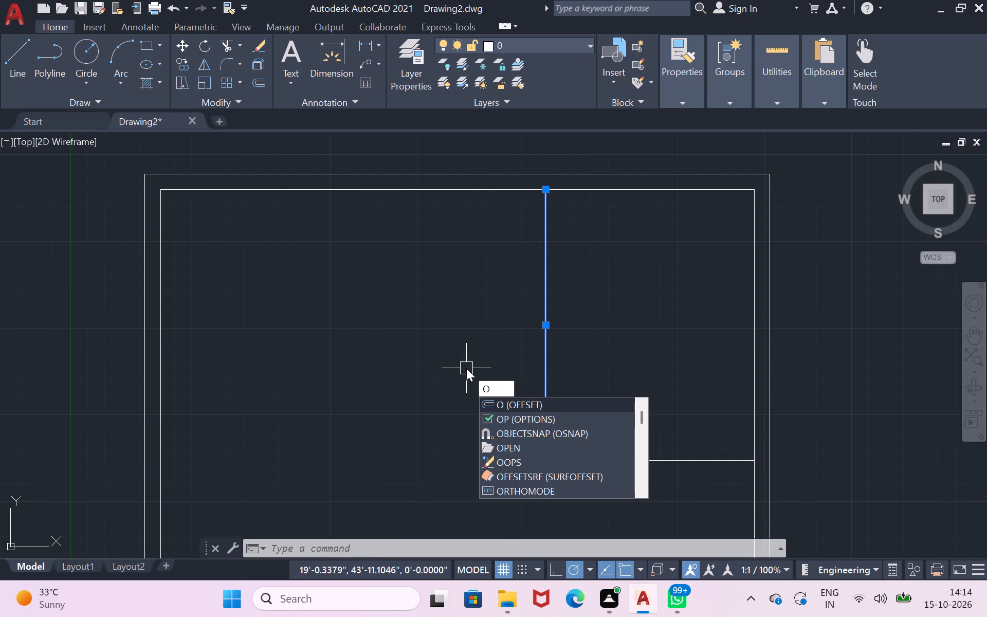
{"action": "key", "text": "Return"}
{"action": "left_click", "coordinate": [542, 367]}
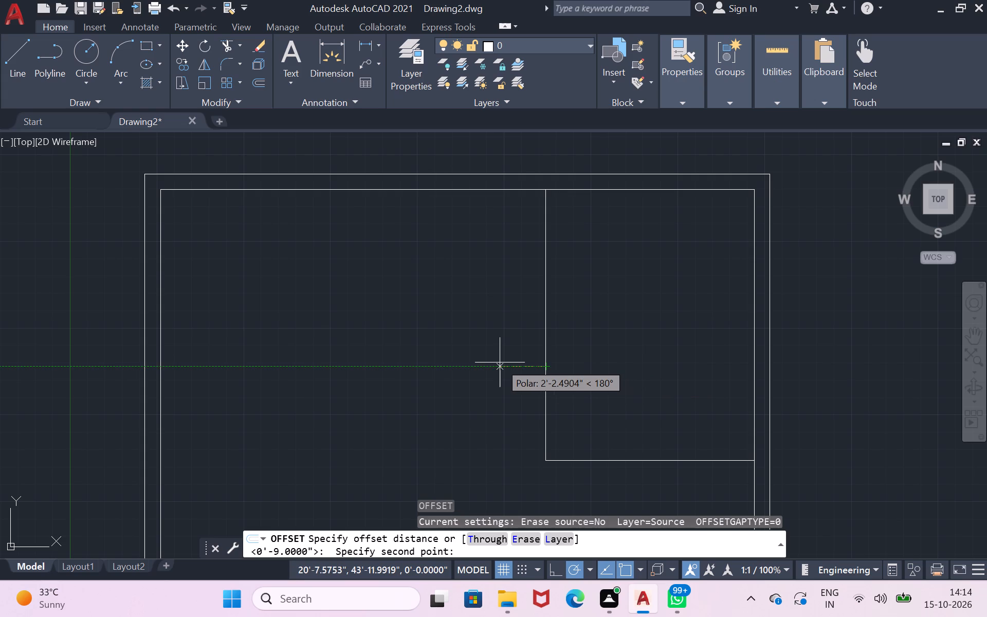
{"action": "key", "text": "4"}
{"action": "key", "text": "period"}
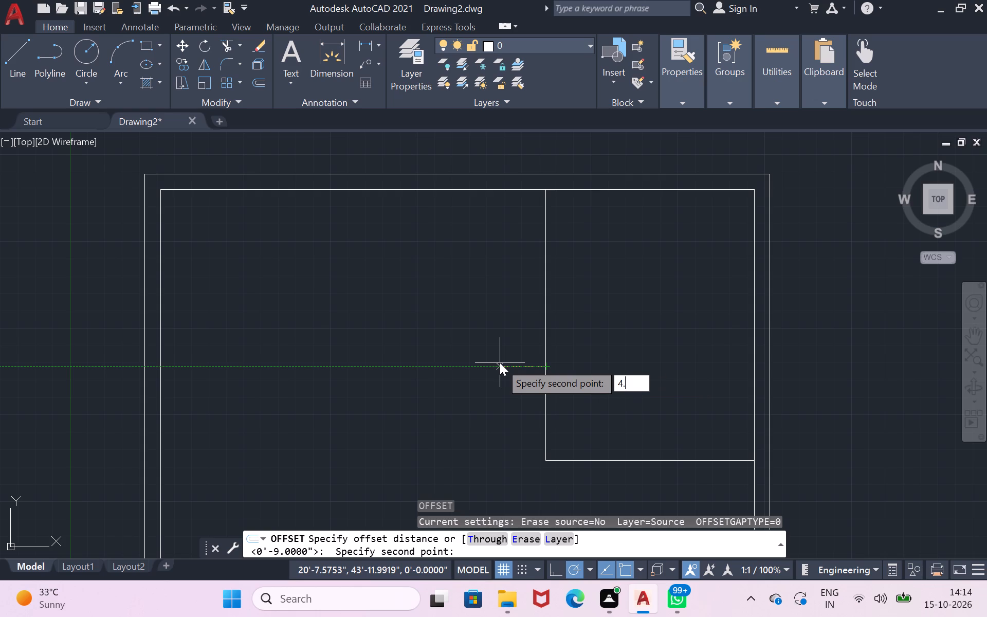
{"action": "key", "text": "5"}
{"action": "key", "text": "shift+quotedbl"}
{"action": "key", "text": "Return"}
{"action": "left_click_drag", "start_coordinate": [497, 291], "coordinate": [492, 301]}
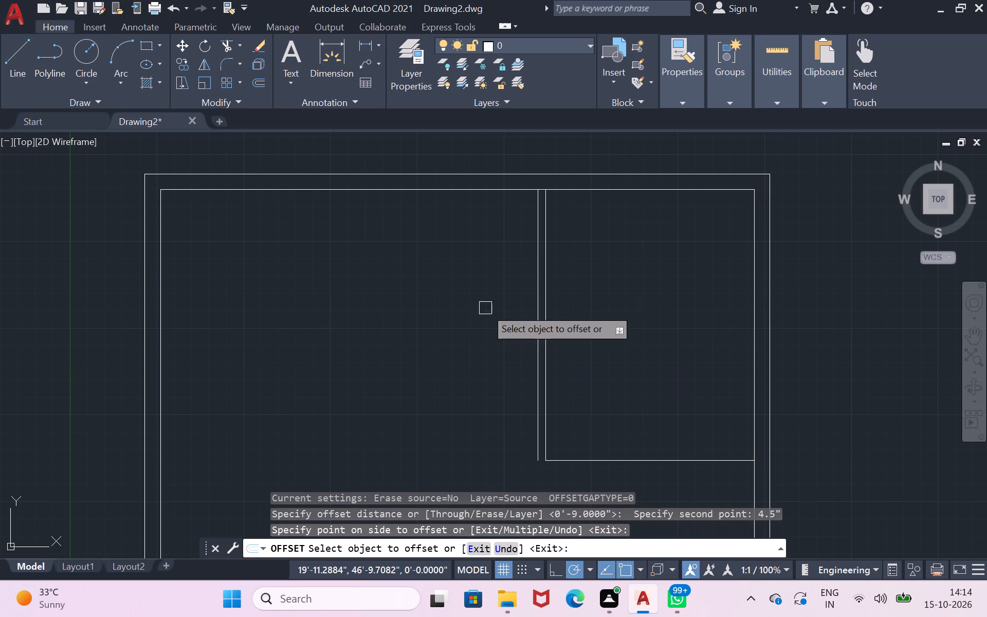
{"action": "left_click", "coordinate": [595, 462]}
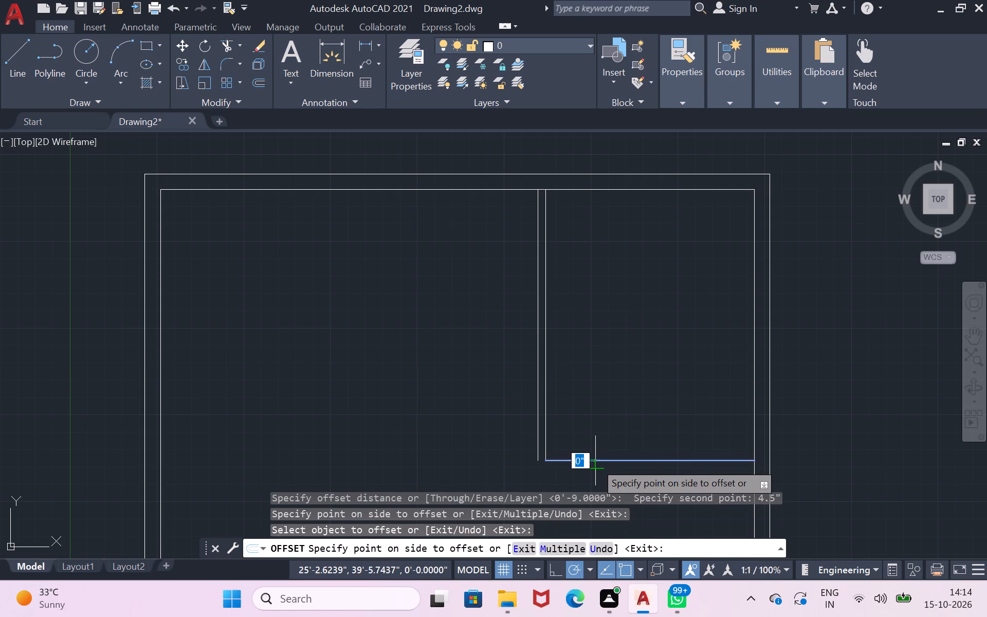
{"action": "left_click", "coordinate": [591, 470]}
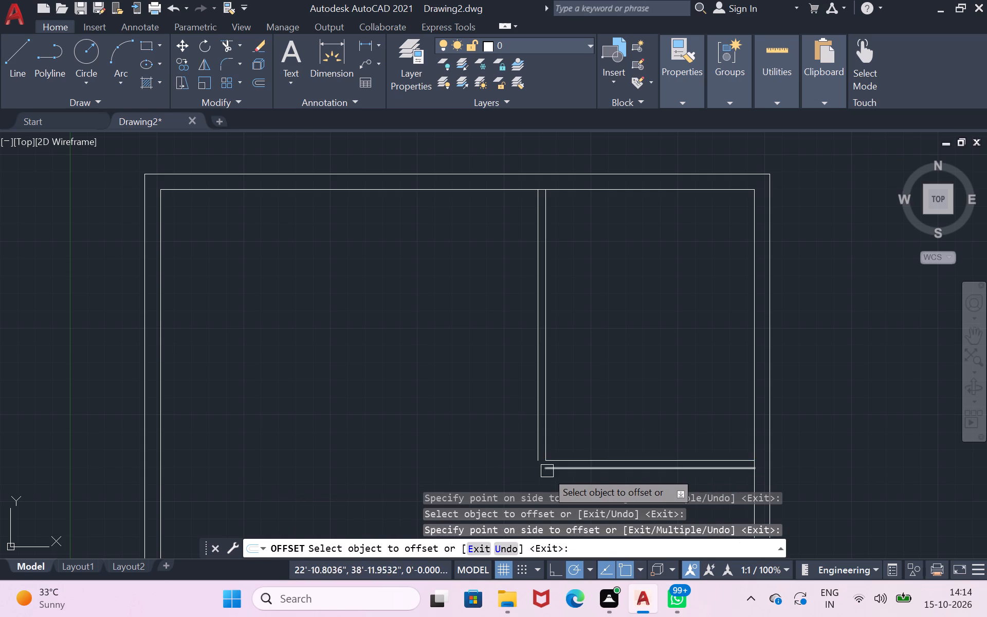
Fillet the two outer partition lines together to close the open lower-left corner of the room.
{"action": "scroll", "coordinate": [542, 480], "scroll_direction": "up", "scroll_amount": 1}
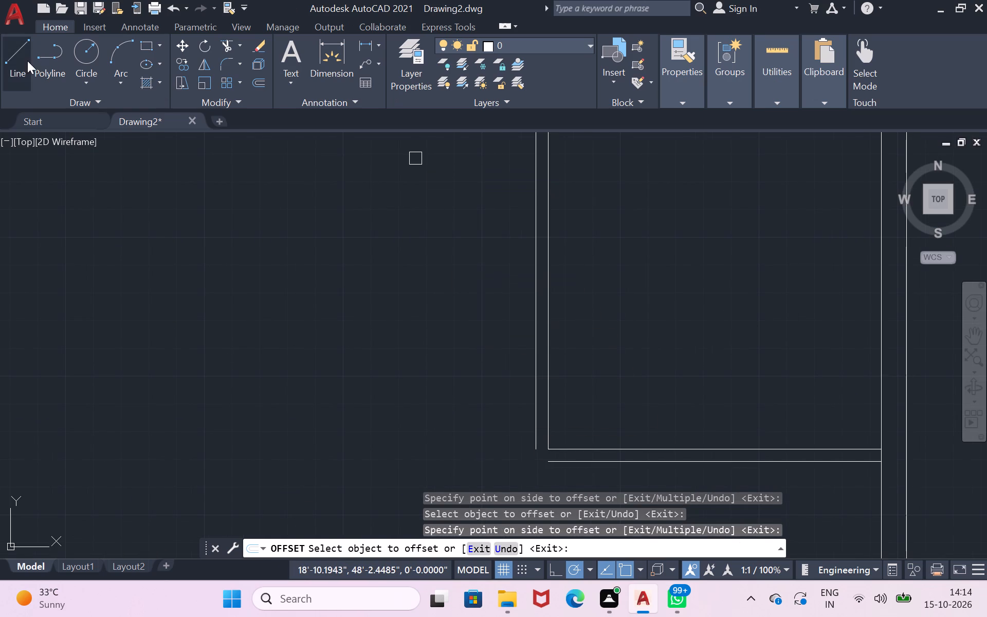
{"action": "left_click", "coordinate": [21, 61]}
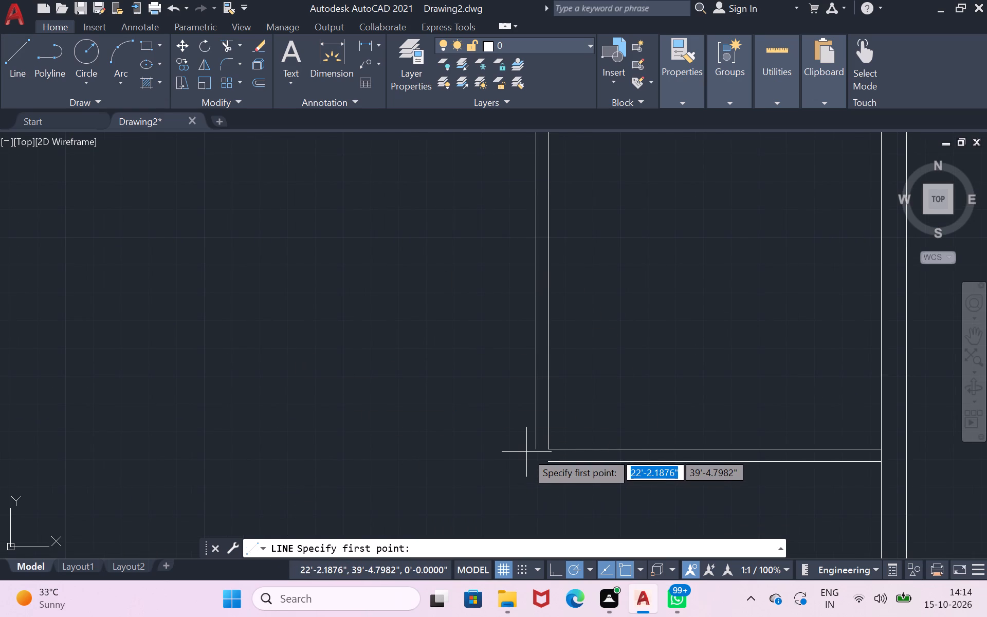
{"action": "left_click", "coordinate": [219, 65]}
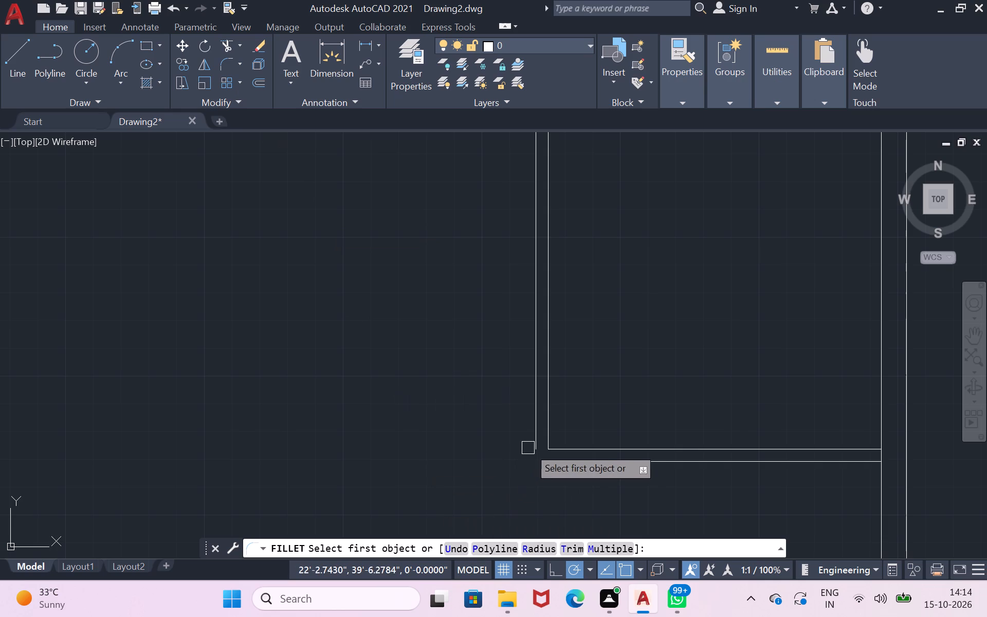
{"action": "left_click", "coordinate": [535, 440]}
{"action": "left_click", "coordinate": [549, 461]}
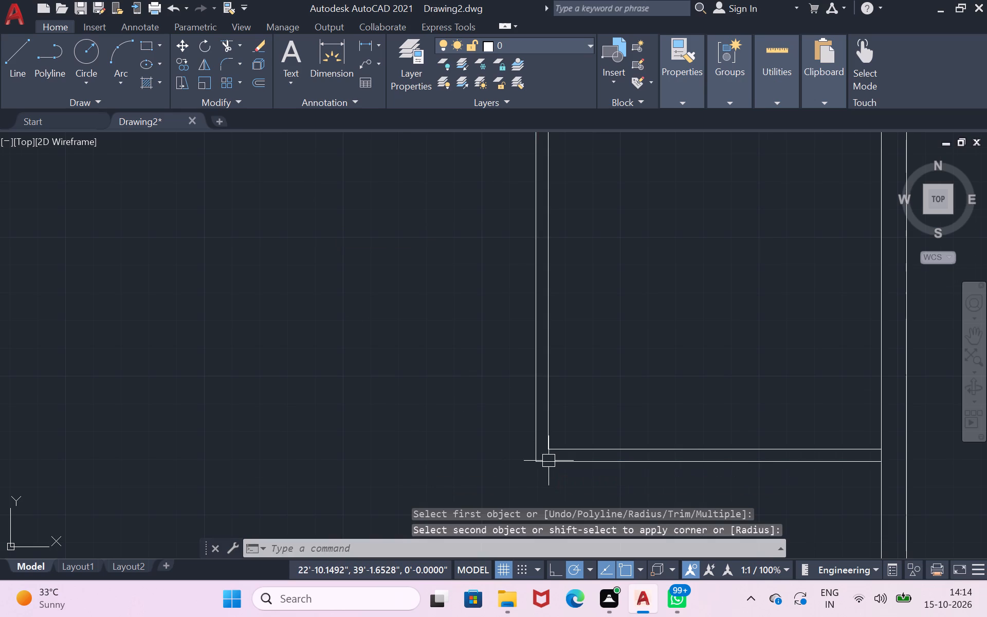
Draw connected lines from the top of the corner room's outer partition face: 5'6" left along the wall, 8'0" down, and right to that partition.
{"action": "scroll", "coordinate": [549, 461], "scroll_direction": "down", "scroll_amount": 1}
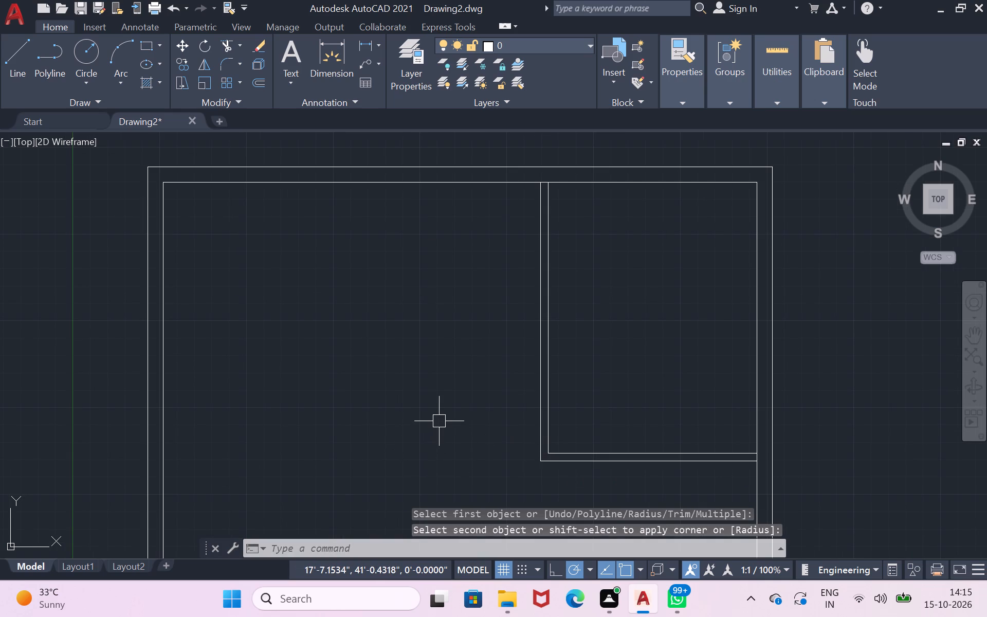
{"action": "key", "text": "Return"}
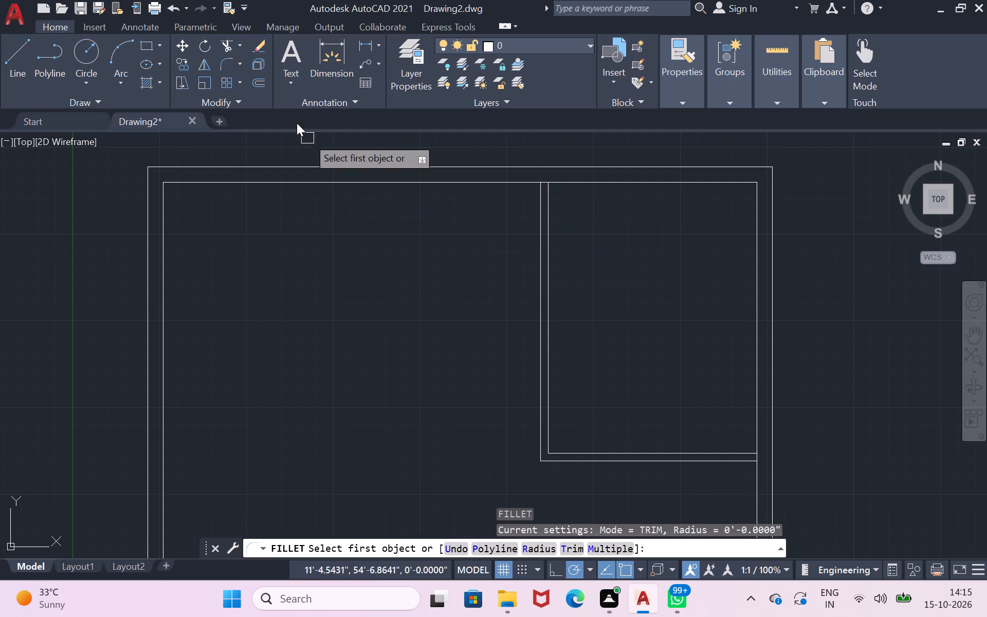
{"action": "left_click", "coordinate": [17, 59]}
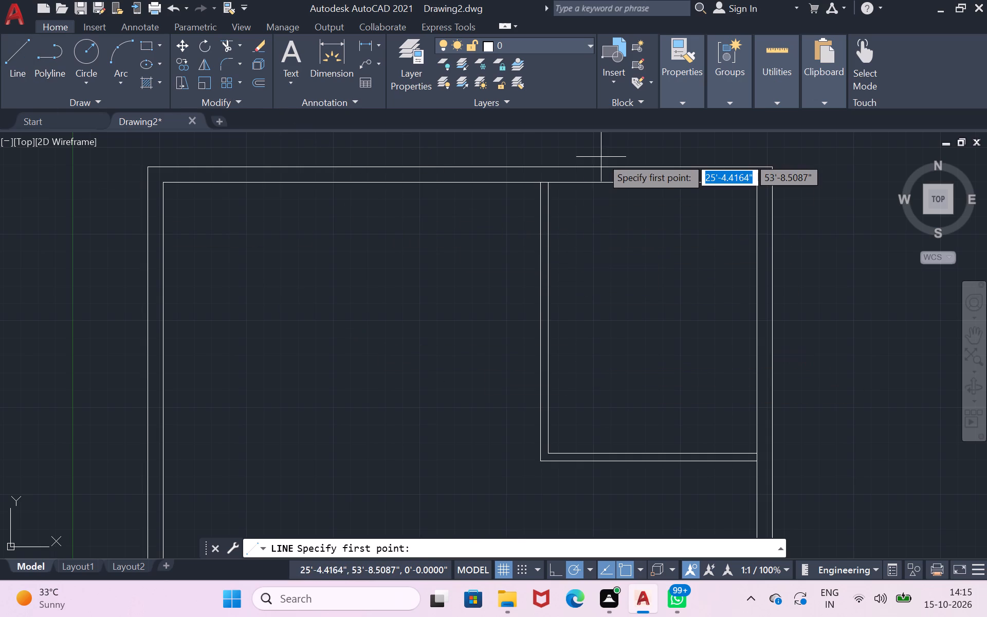
{"action": "scroll", "coordinate": [601, 157], "scroll_direction": "up", "scroll_amount": 1}
{"action": "scroll", "coordinate": [630, 270], "scroll_direction": "down", "scroll_amount": 1}
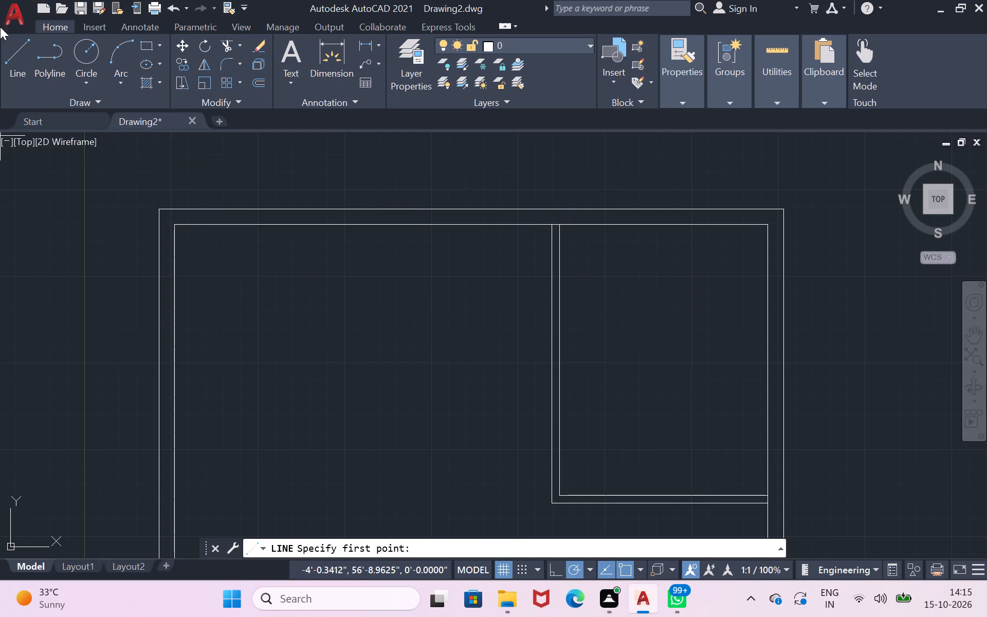
{"action": "left_click", "coordinate": [6, 49]}
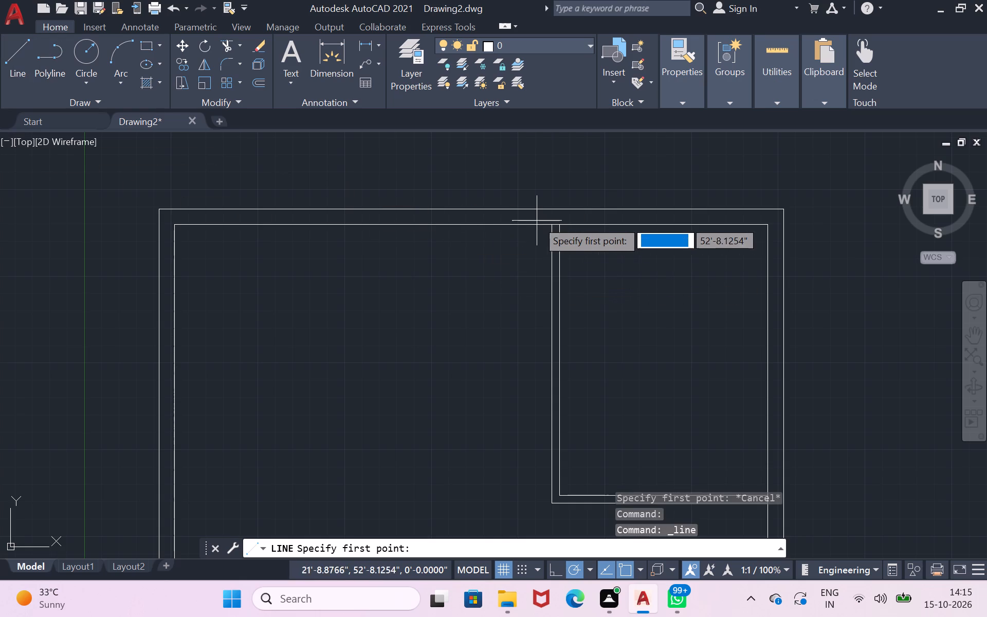
{"action": "left_click", "coordinate": [549, 223]}
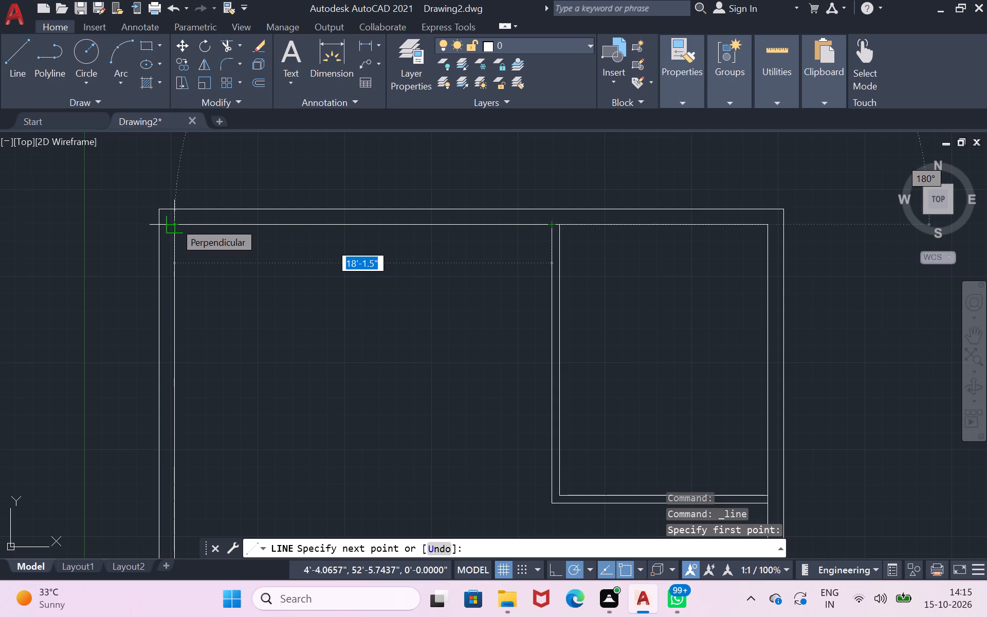
{"action": "key", "text": "5"}
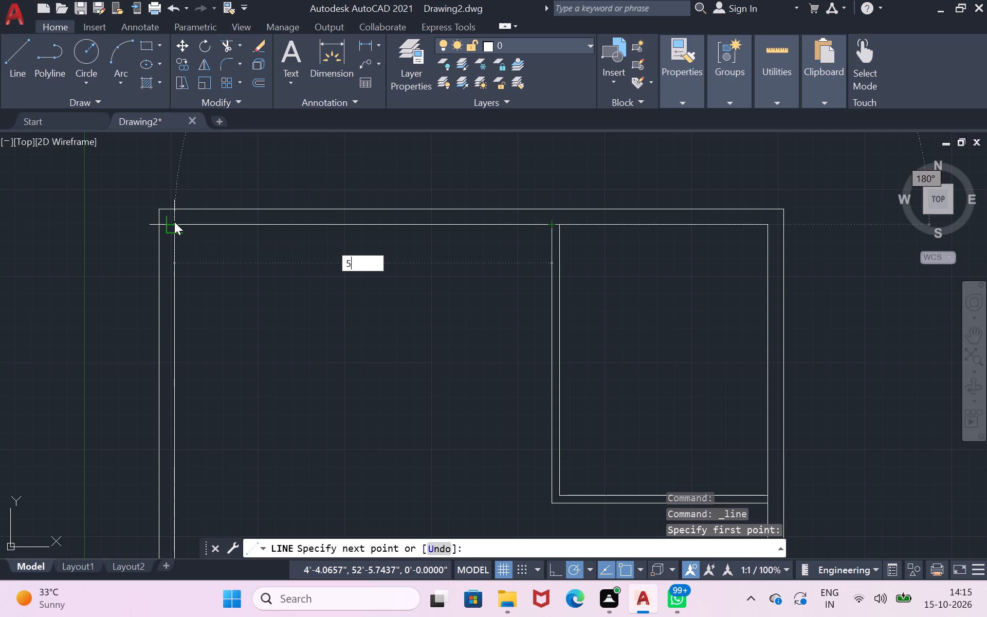
{"action": "type", "text": "'6"}
{"action": "key", "text": "shift+quotedbl"}
{"action": "key", "text": "Return"}
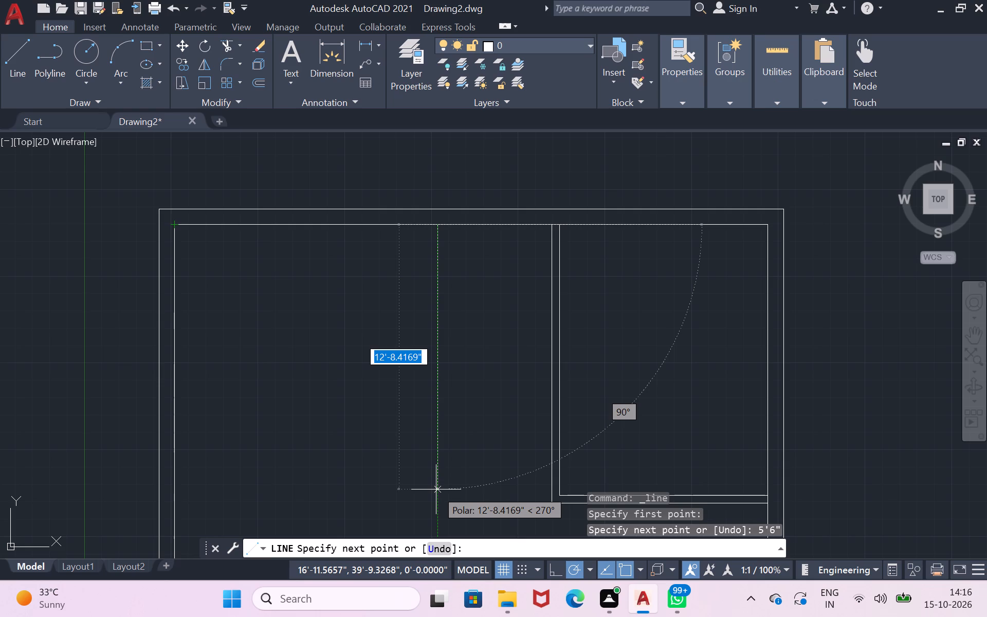
{"action": "key", "text": "8"}
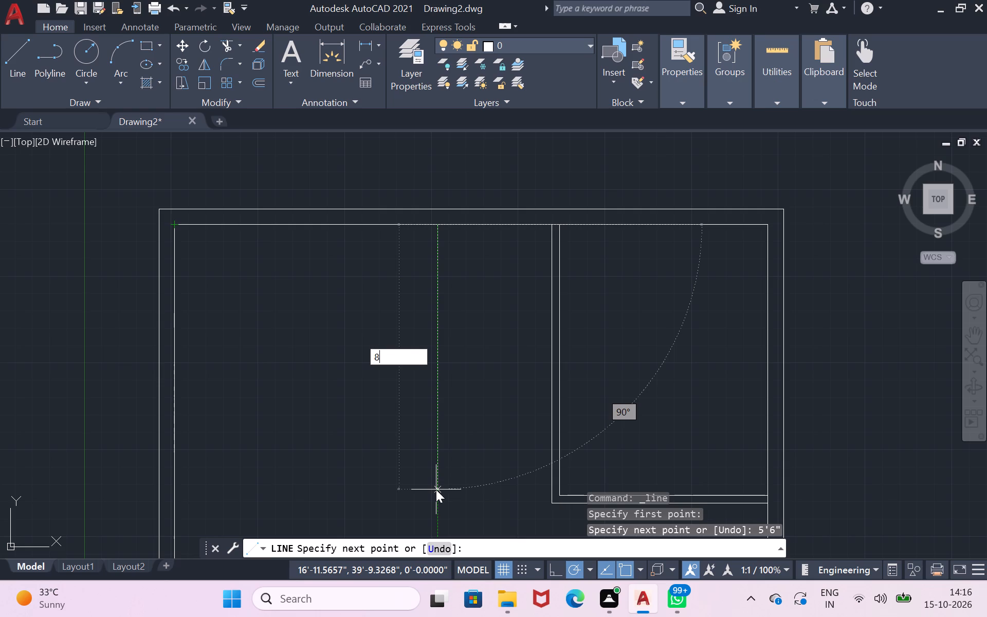
{"action": "key", "text": "apostrophe"}
{"action": "key", "text": "0"}
{"action": "key", "text": "shift+quotedbl"}
{"action": "key", "text": "Return"}
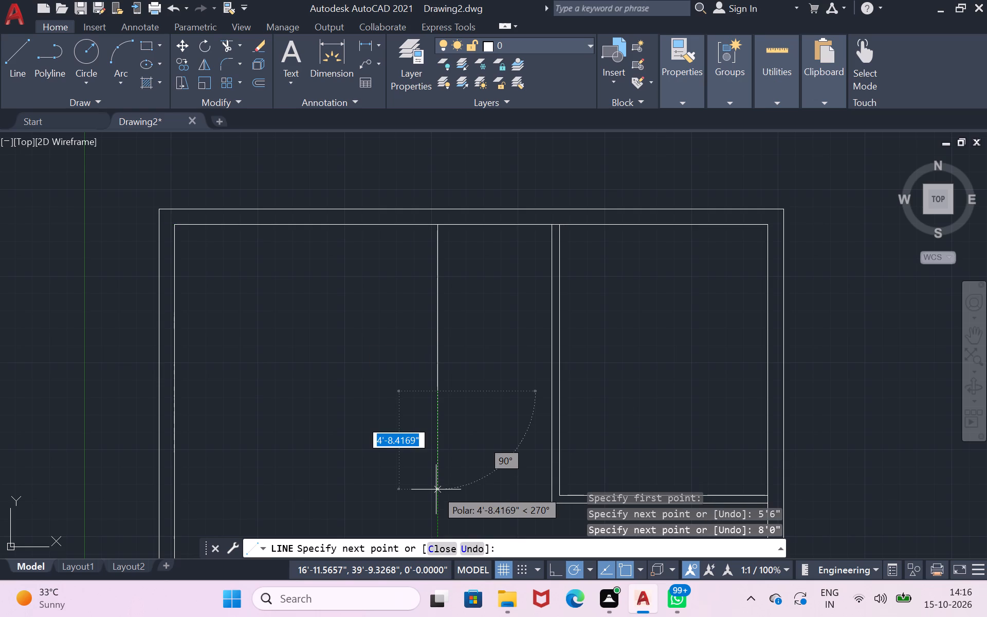
{"action": "left_click", "coordinate": [554, 394]}
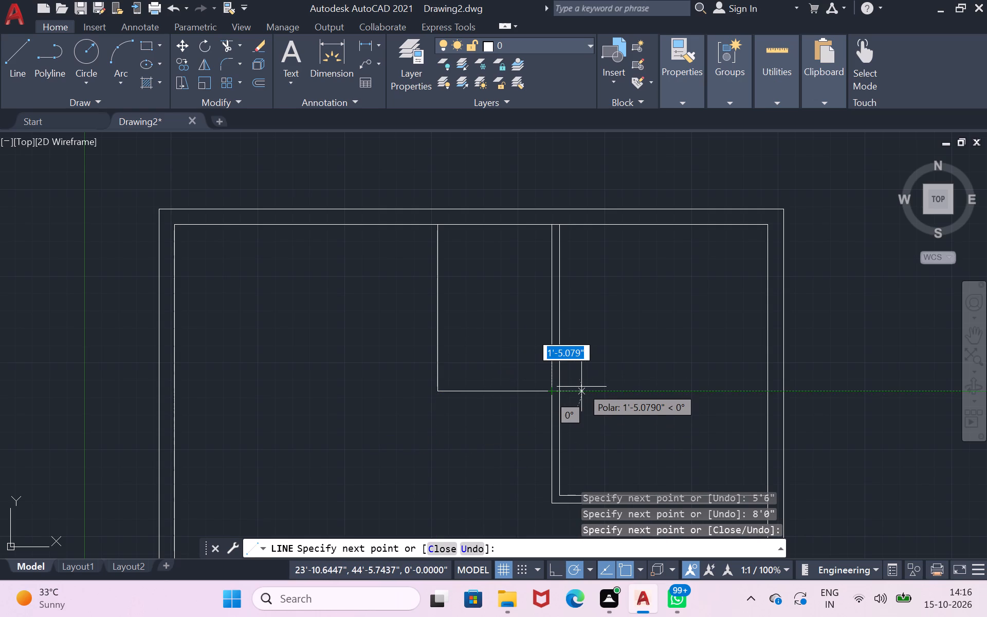
{"action": "key", "text": "Return"}
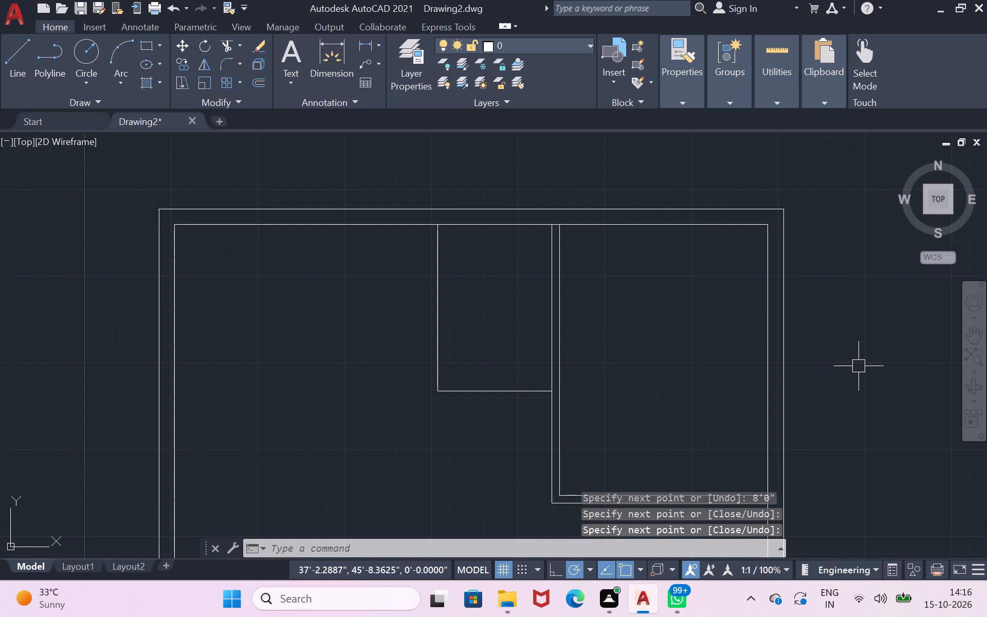
Offset the small room's bottom line upward and its 8' vertical line to the left, both by 4.5".
{"action": "key", "text": "0"}
{"action": "key", "text": "BackSpace"}
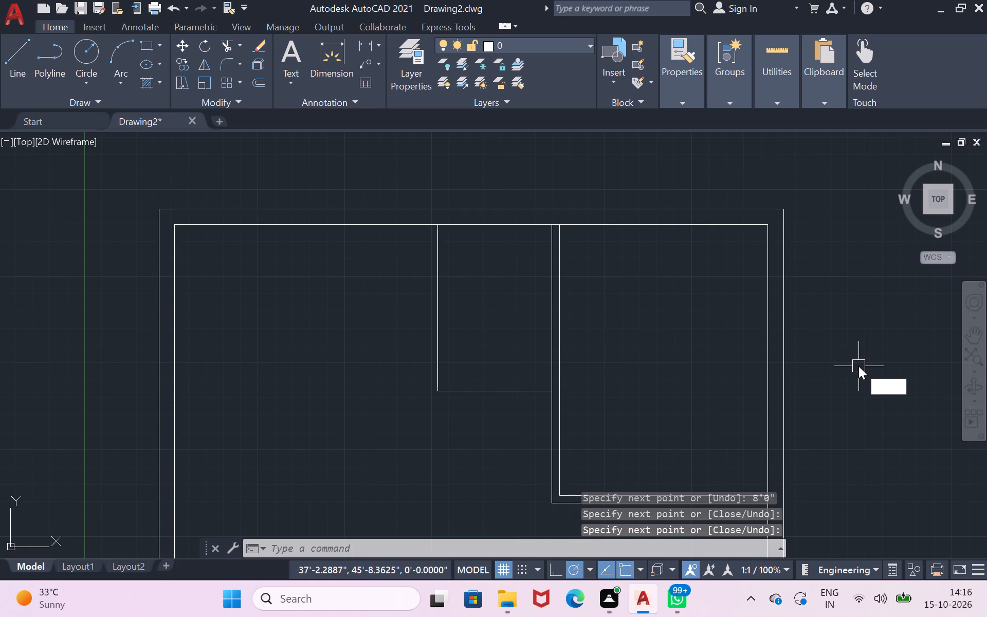
{"action": "key", "text": "o"}
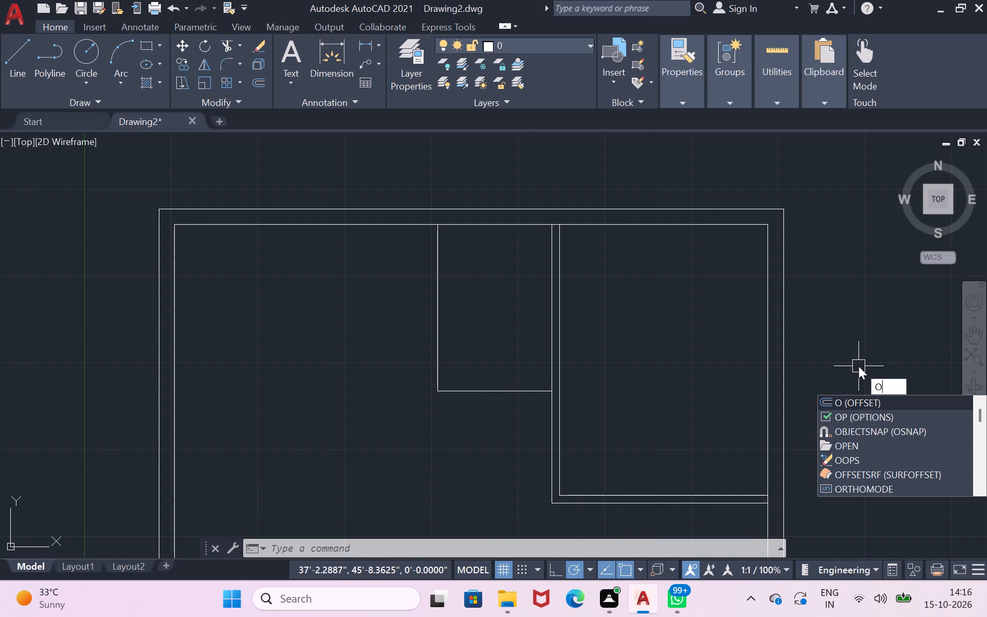
{"action": "key", "text": "Return"}
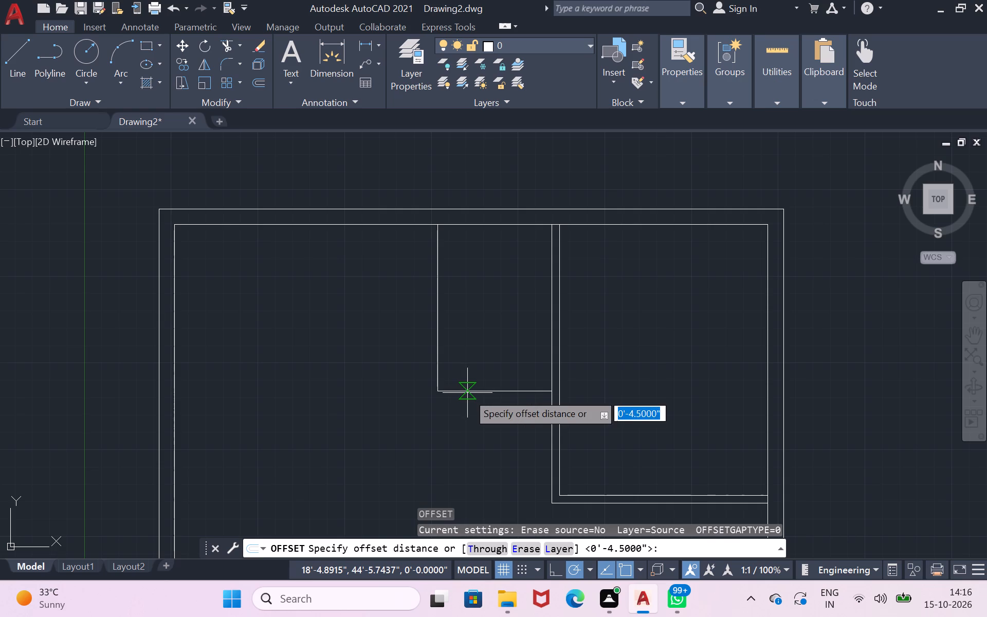
{"action": "left_click_drag", "start_coordinate": [467, 392], "coordinate": [467, 387]}
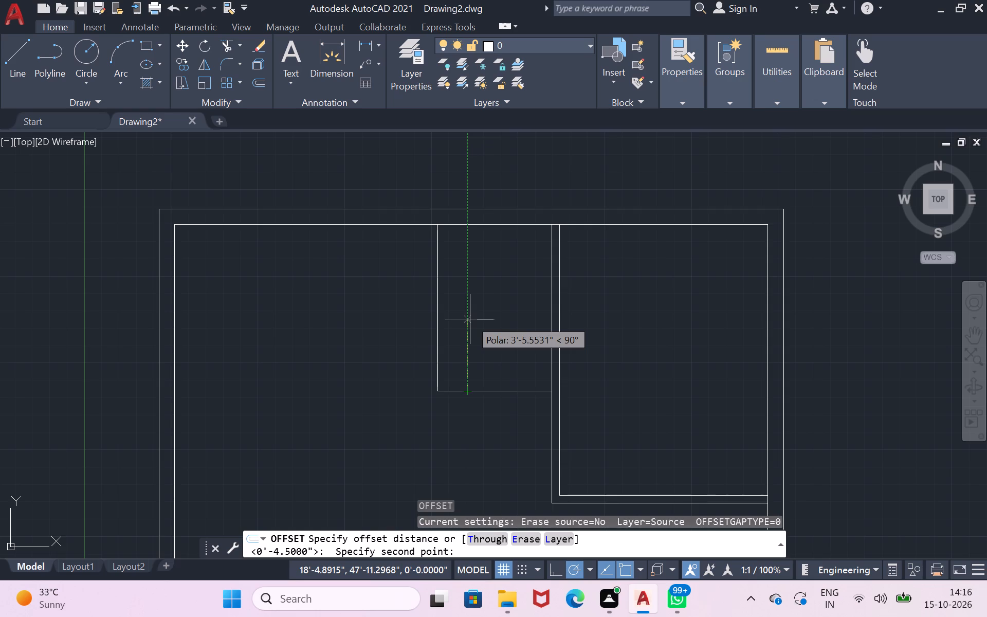
{"action": "key", "text": "4"}
{"action": "key", "text": "period"}
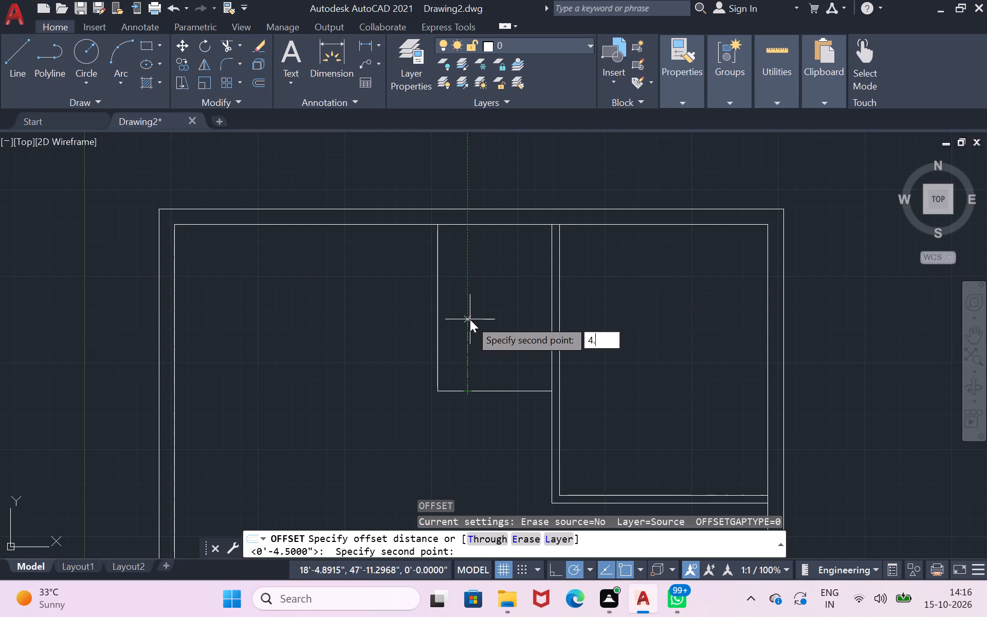
{"action": "key", "text": "6"}
{"action": "key", "text": "BackSpace"}
{"action": "key", "text": "5"}
{"action": "key", "text": "shift+quotedbl"}
{"action": "key", "text": "Return"}
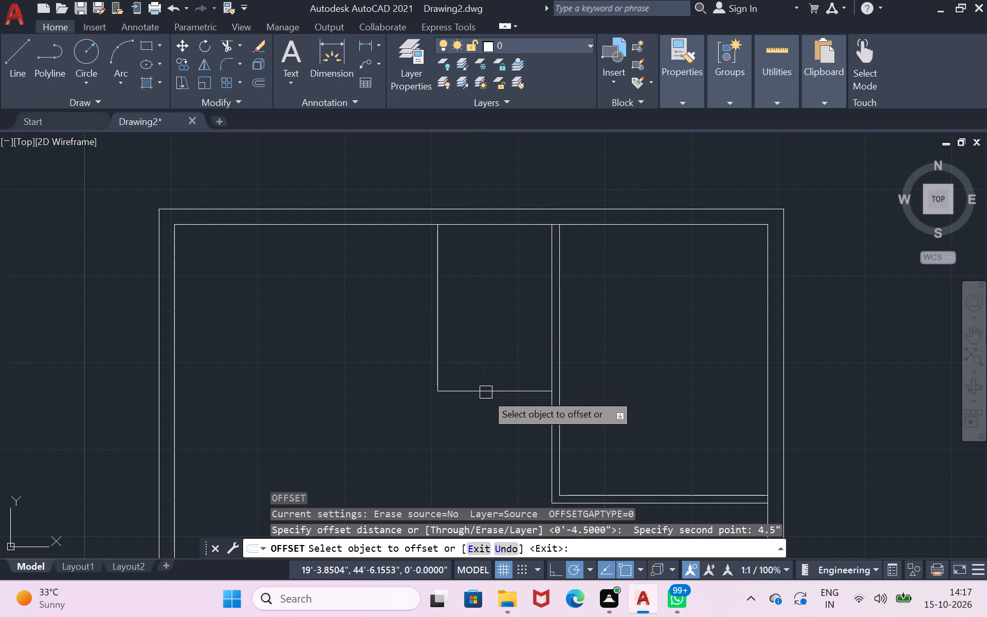
{"action": "left_click", "coordinate": [485, 394]}
{"action": "left_click", "coordinate": [485, 368]}
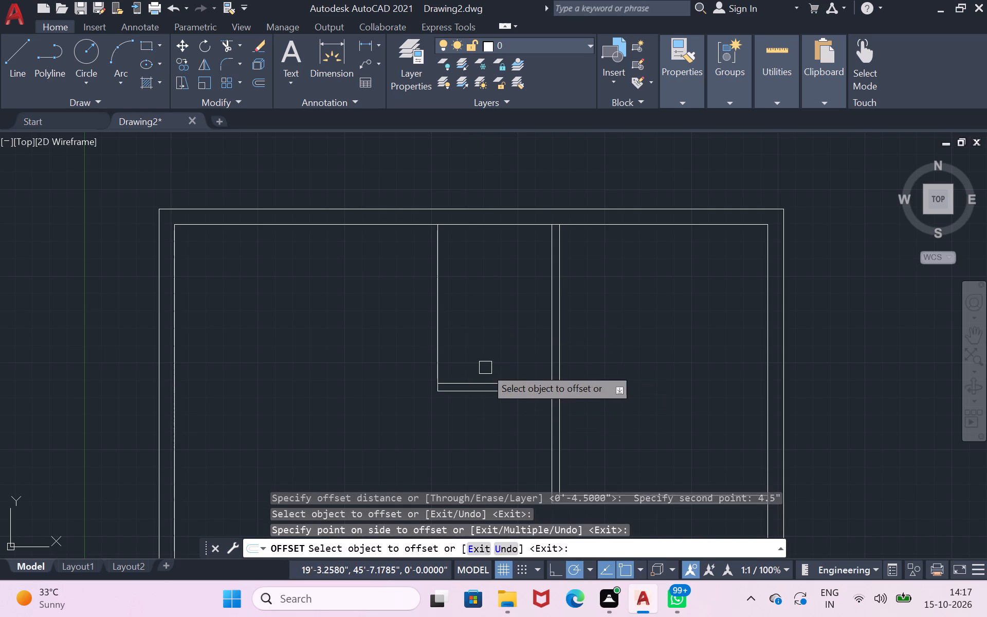
{"action": "left_click", "coordinate": [437, 342]}
{"action": "left_click", "coordinate": [415, 341]}
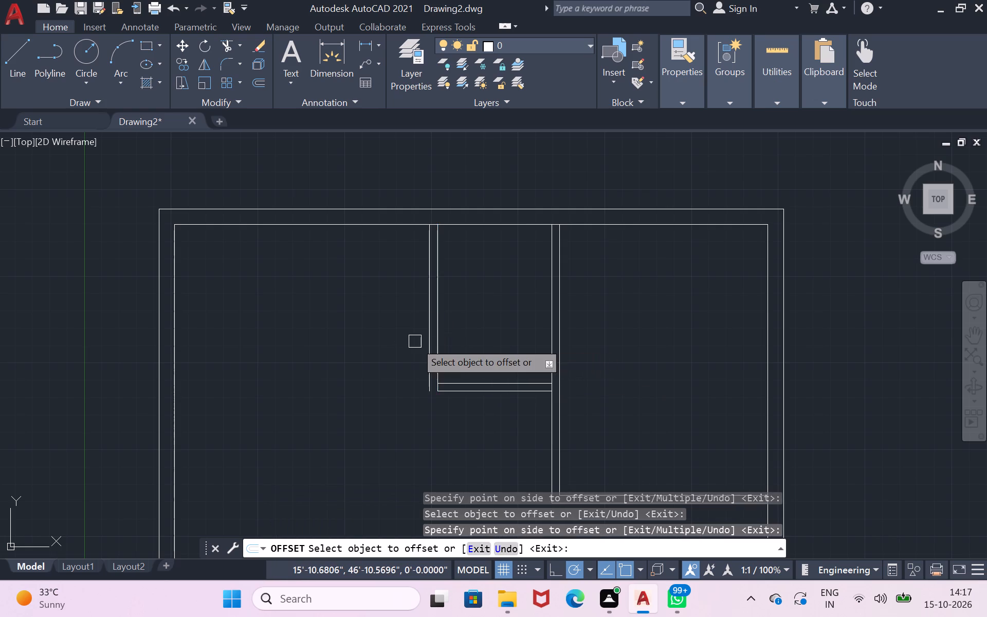
Draw a short horizontal line closing the gap between the two vertical partition lines at the small room's lower-left corner.
{"action": "scroll", "coordinate": [453, 403], "scroll_direction": "down", "scroll_amount": 1}
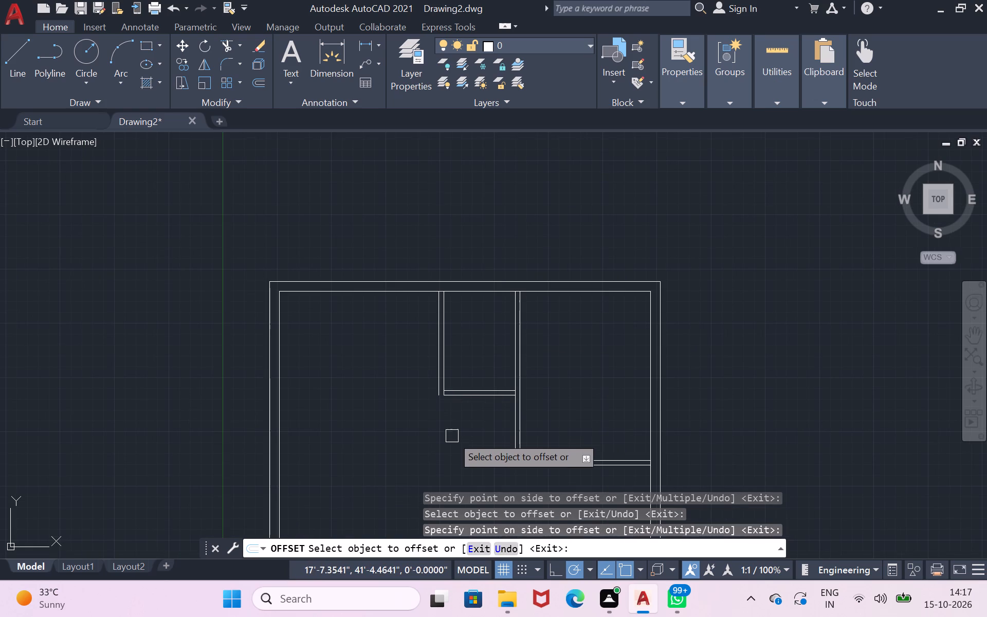
{"action": "scroll", "coordinate": [473, 377], "scroll_direction": "up", "scroll_amount": 2}
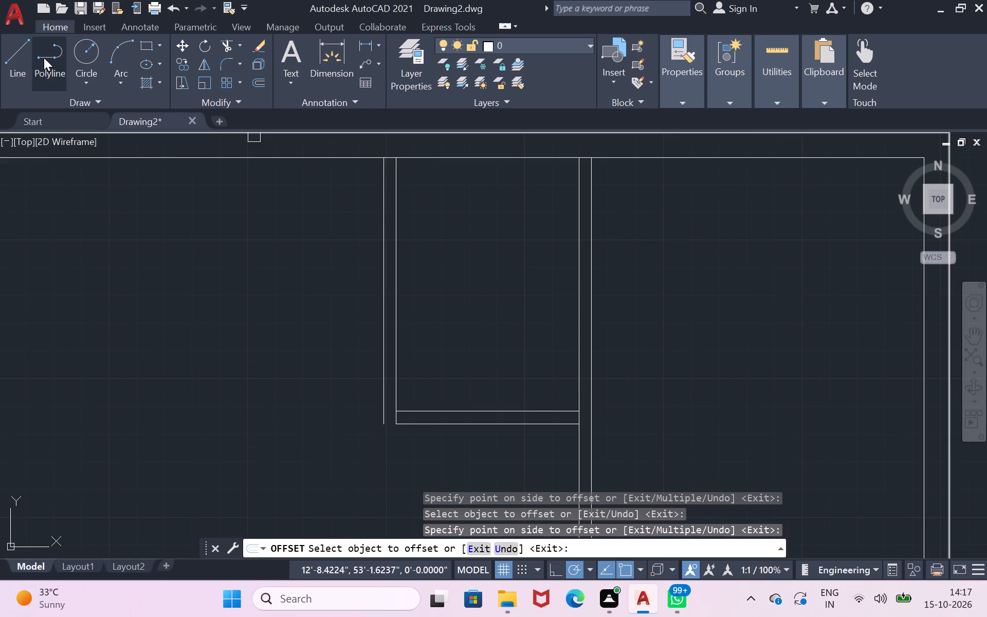
{"action": "left_click", "coordinate": [10, 63]}
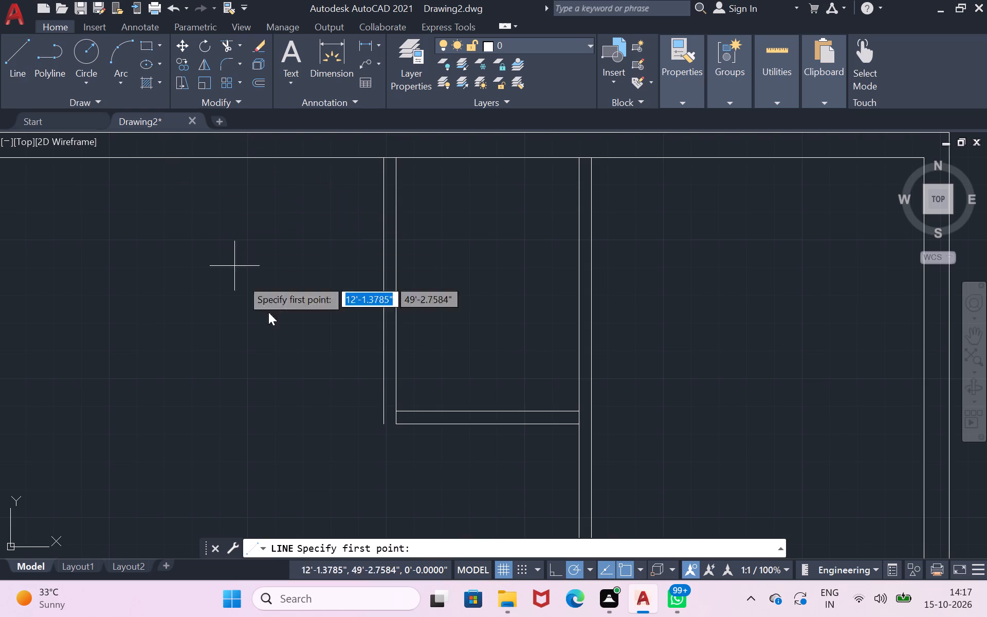
{"action": "left_click_drag", "start_coordinate": [398, 420], "coordinate": [390, 417]}
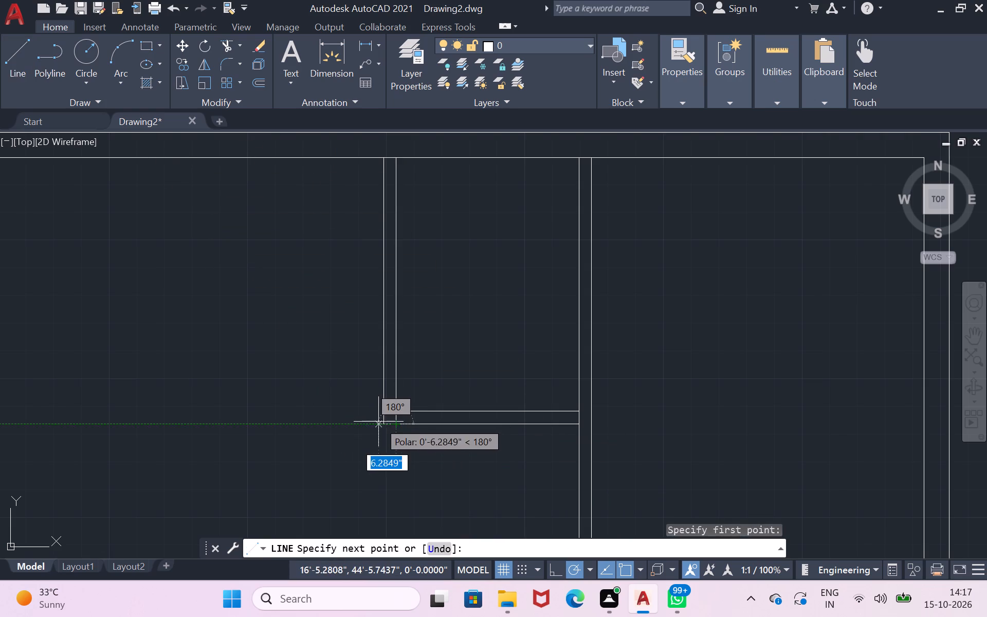
{"action": "left_click", "coordinate": [385, 424]}
{"action": "key", "text": "Return"}
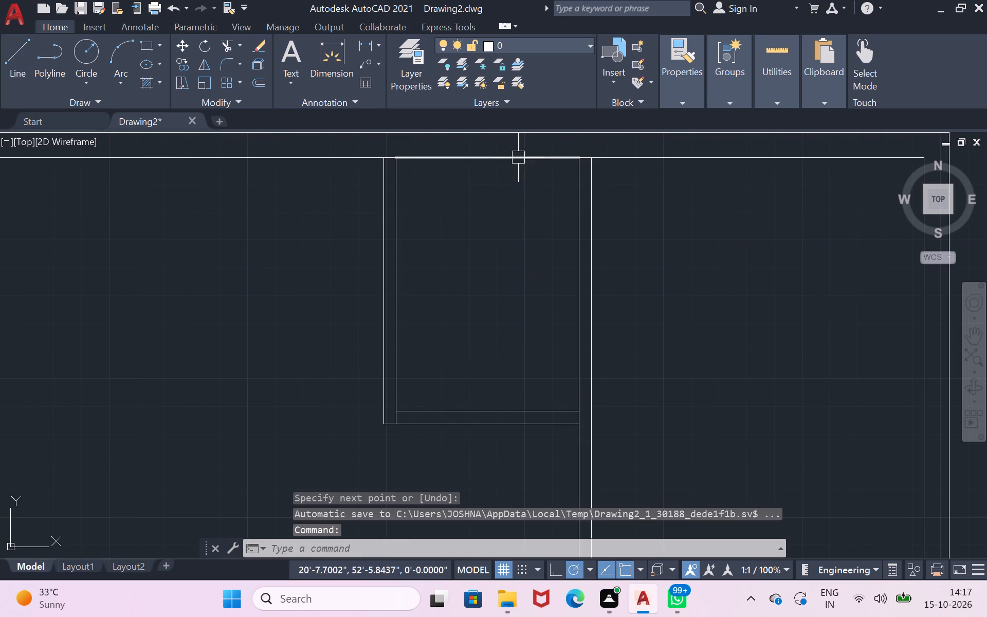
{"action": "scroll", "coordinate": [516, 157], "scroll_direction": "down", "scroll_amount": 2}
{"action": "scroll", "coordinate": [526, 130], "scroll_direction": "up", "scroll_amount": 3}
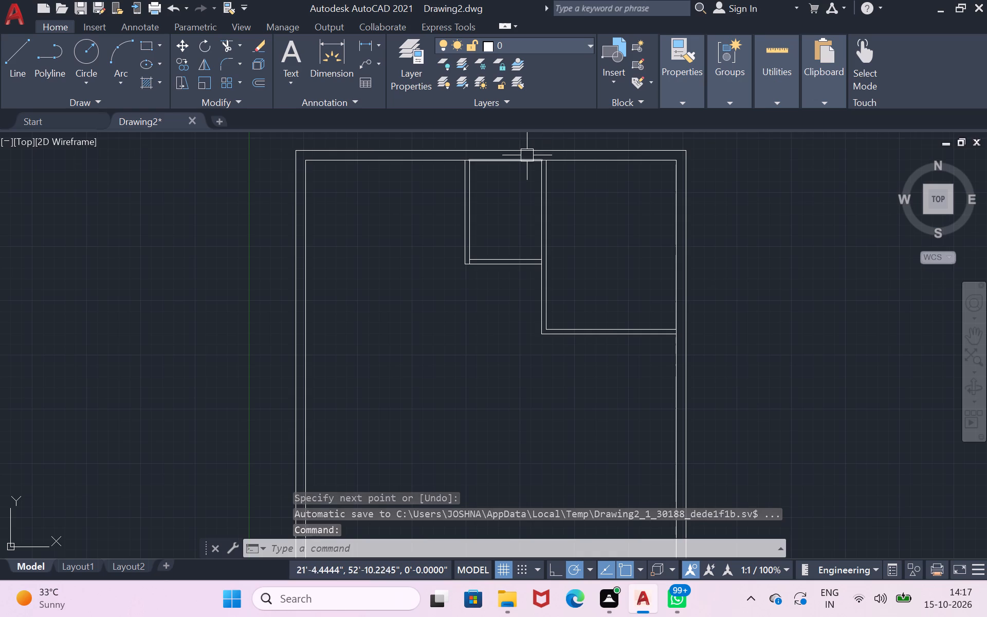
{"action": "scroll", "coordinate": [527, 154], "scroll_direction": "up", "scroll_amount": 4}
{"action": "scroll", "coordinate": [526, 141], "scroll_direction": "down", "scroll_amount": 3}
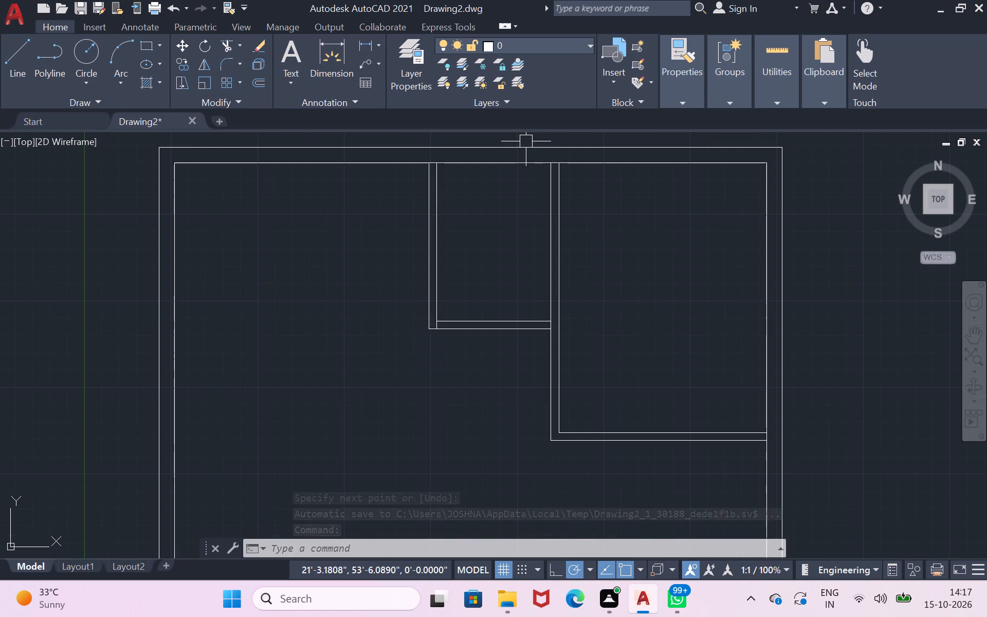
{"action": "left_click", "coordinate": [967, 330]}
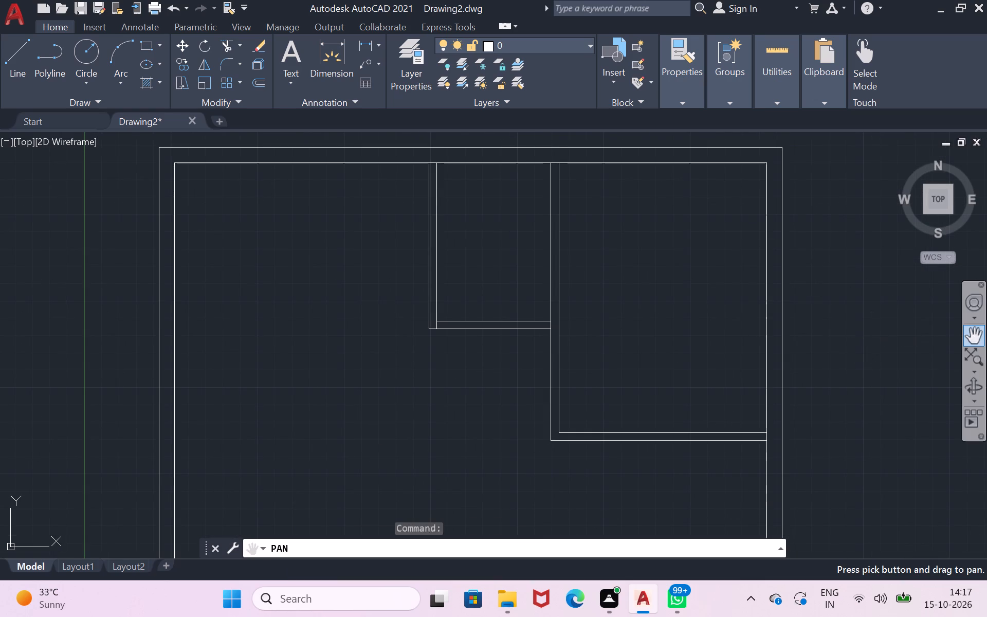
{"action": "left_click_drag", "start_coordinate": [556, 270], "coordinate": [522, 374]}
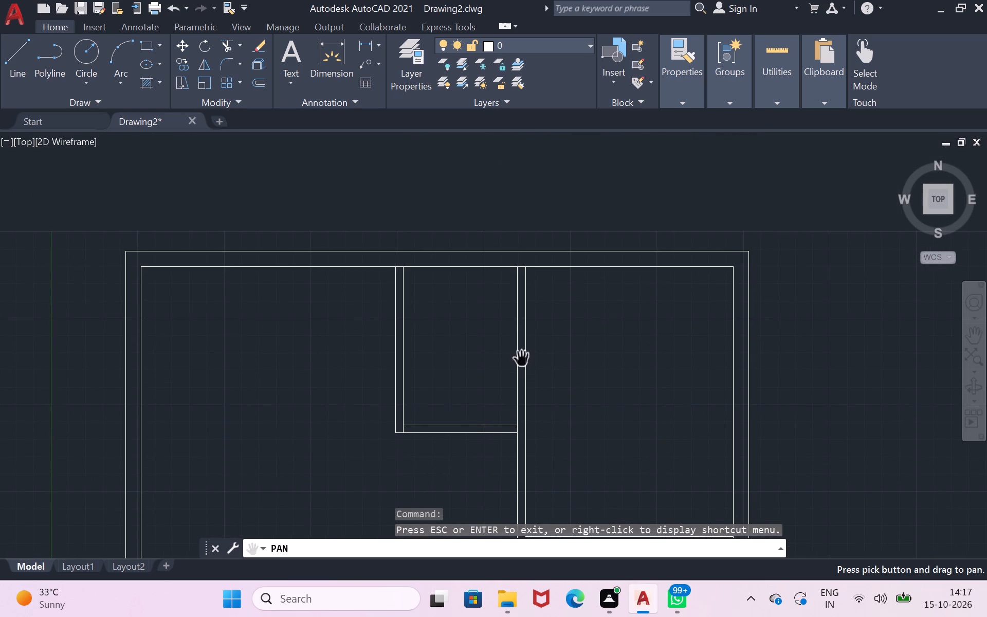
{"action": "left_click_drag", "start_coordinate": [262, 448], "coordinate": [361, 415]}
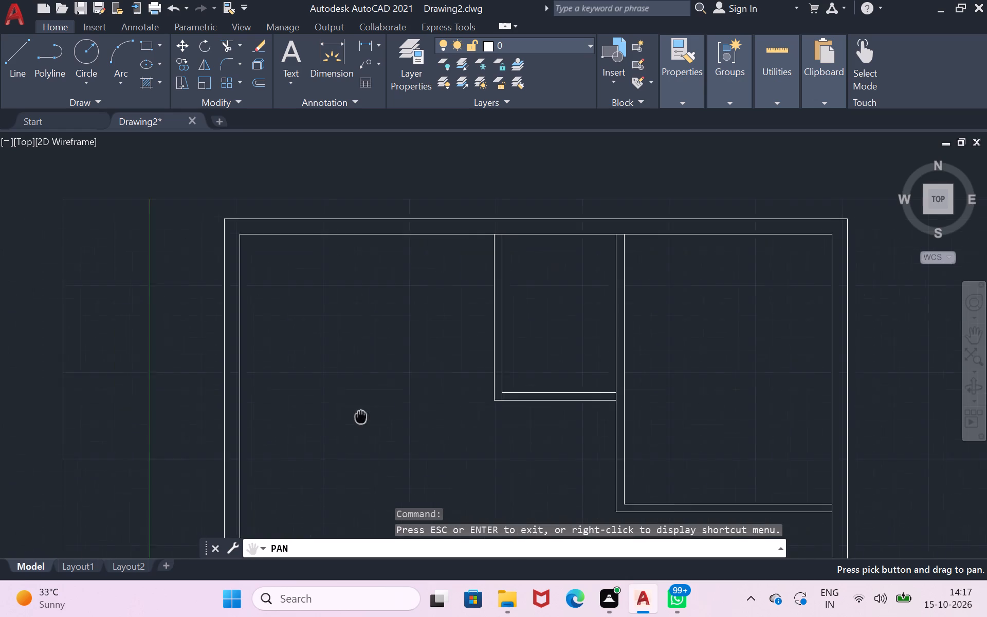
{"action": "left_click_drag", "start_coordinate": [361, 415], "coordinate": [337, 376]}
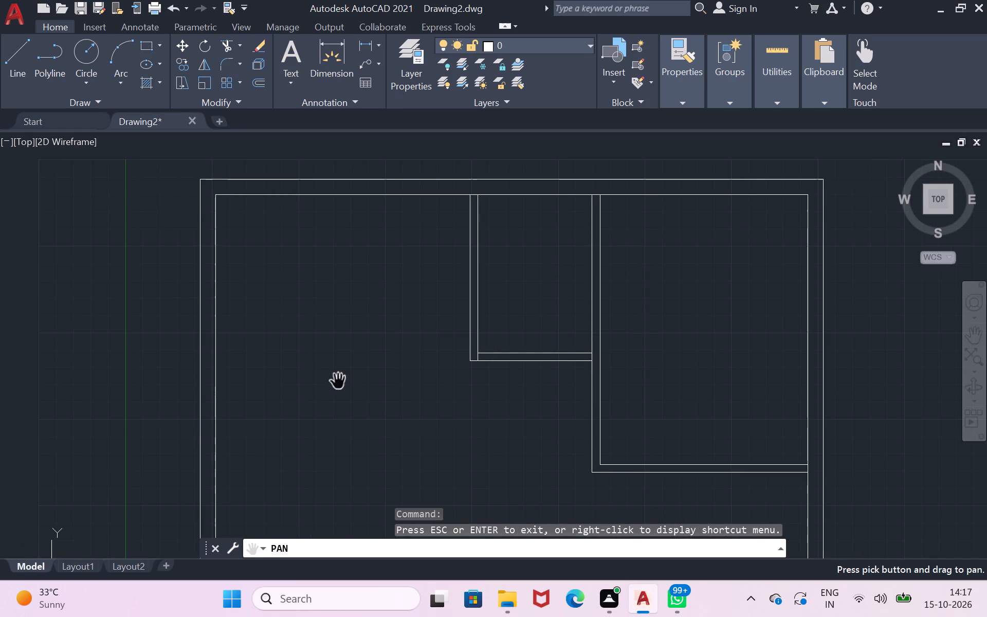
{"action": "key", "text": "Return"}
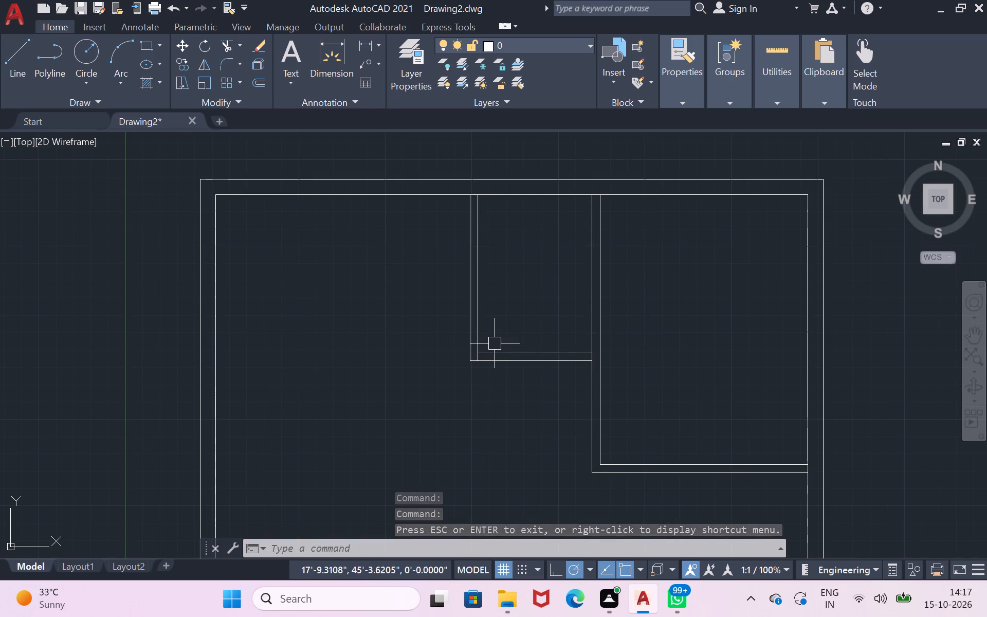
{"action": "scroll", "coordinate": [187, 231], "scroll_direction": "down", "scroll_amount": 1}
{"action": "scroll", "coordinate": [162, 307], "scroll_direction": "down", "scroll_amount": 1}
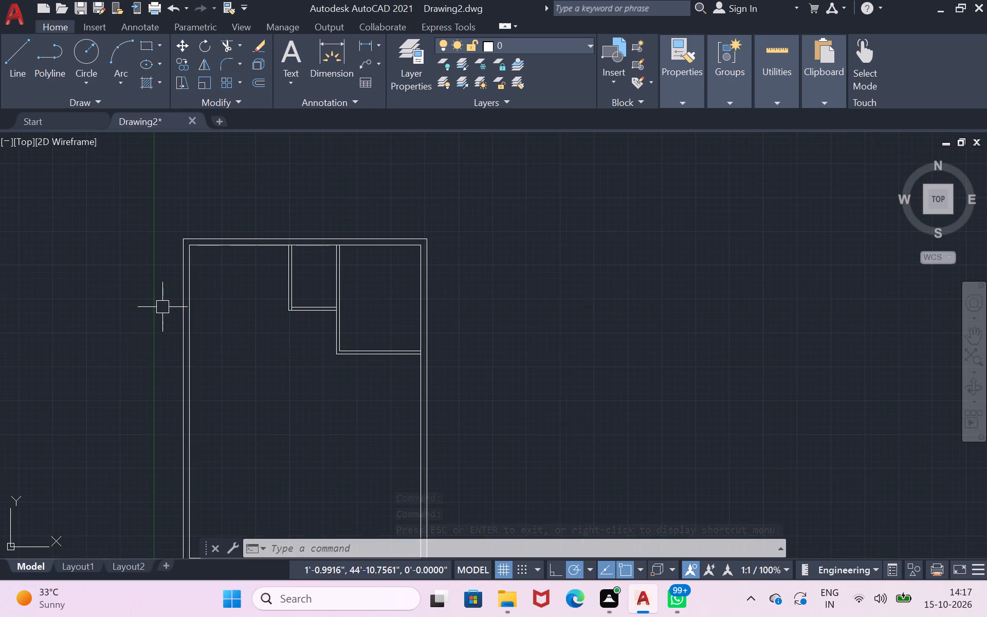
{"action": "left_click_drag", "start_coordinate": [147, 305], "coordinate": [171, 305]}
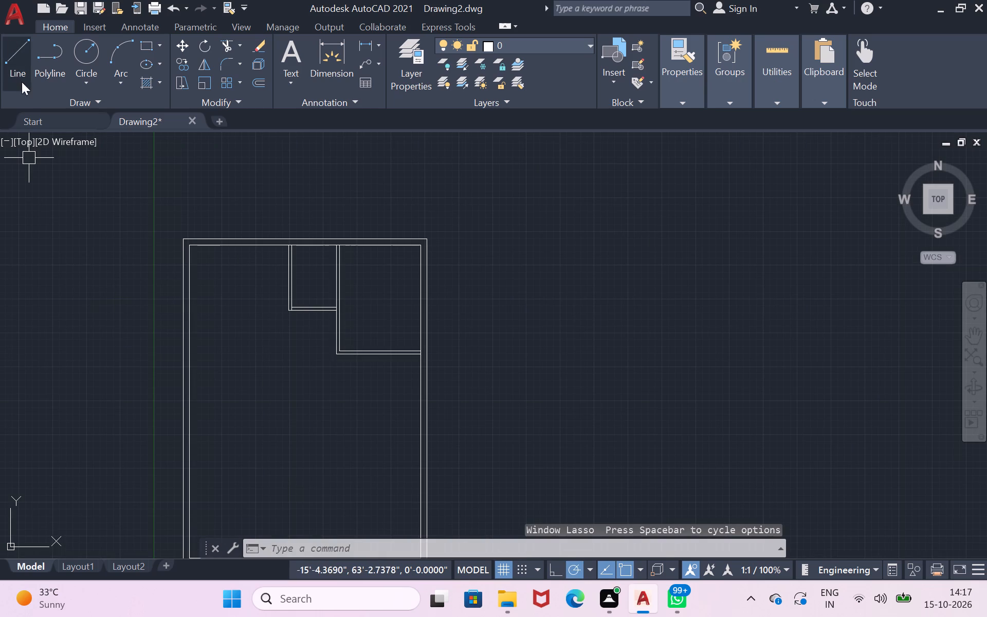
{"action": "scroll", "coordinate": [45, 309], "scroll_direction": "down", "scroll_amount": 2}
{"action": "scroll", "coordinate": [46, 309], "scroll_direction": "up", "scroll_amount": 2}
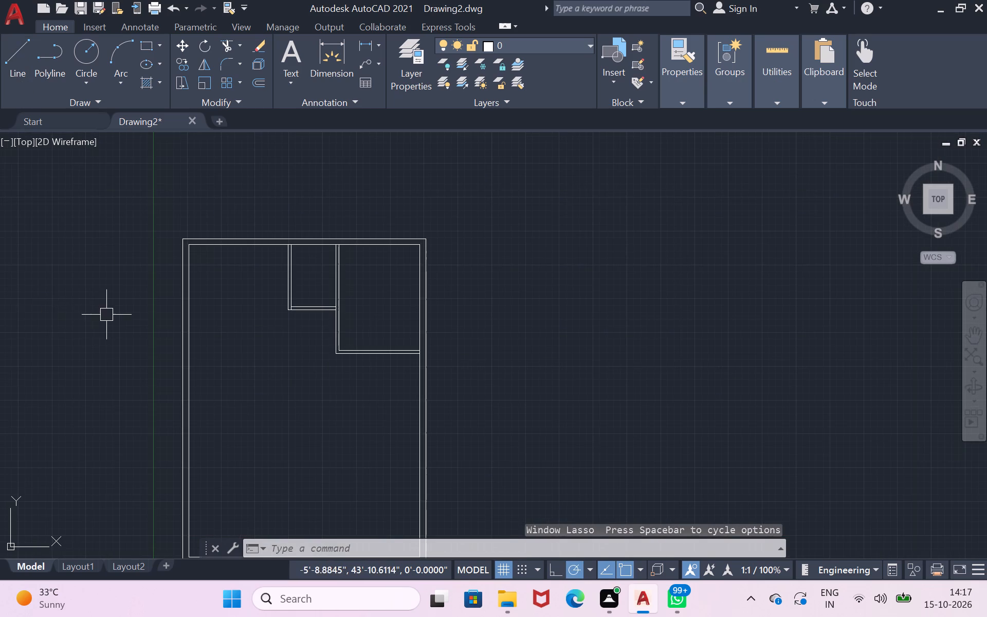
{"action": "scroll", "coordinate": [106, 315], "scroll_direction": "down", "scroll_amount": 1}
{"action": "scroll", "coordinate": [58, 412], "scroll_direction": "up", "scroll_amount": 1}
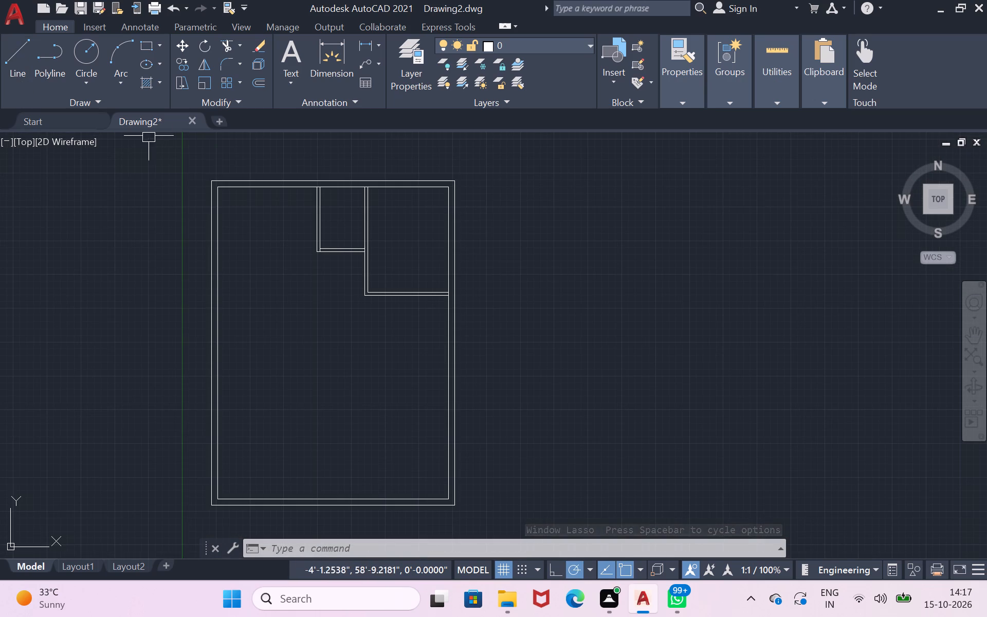
Draw a horizontal line about 18'-1.5" long from the corner room's outer lower-left partition corner to the left outer wall's inner face.
{"action": "scroll", "coordinate": [171, 158], "scroll_direction": "up", "scroll_amount": 1}
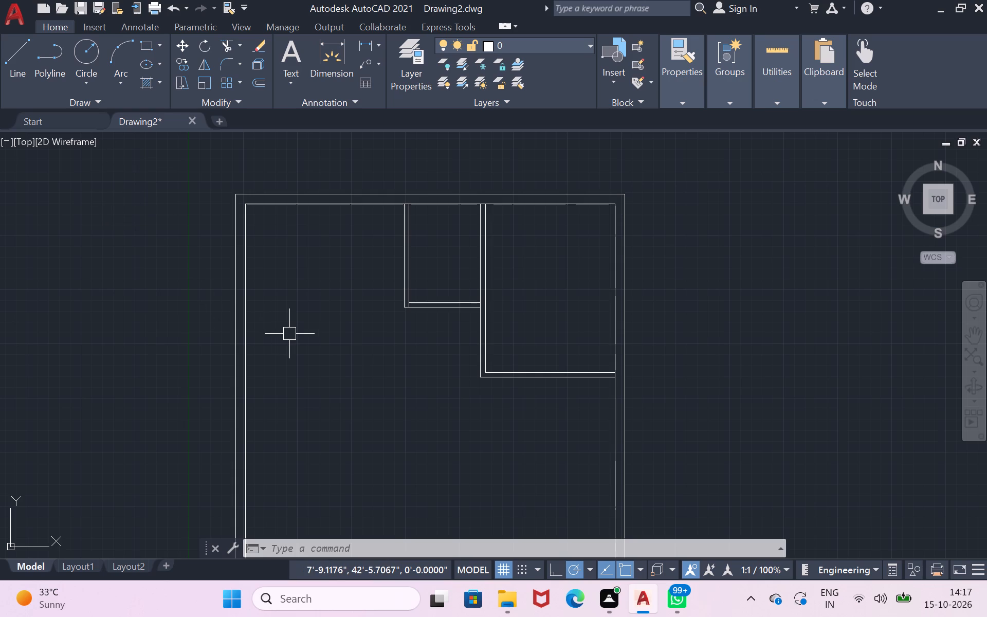
{"action": "left_click", "coordinate": [14, 65]}
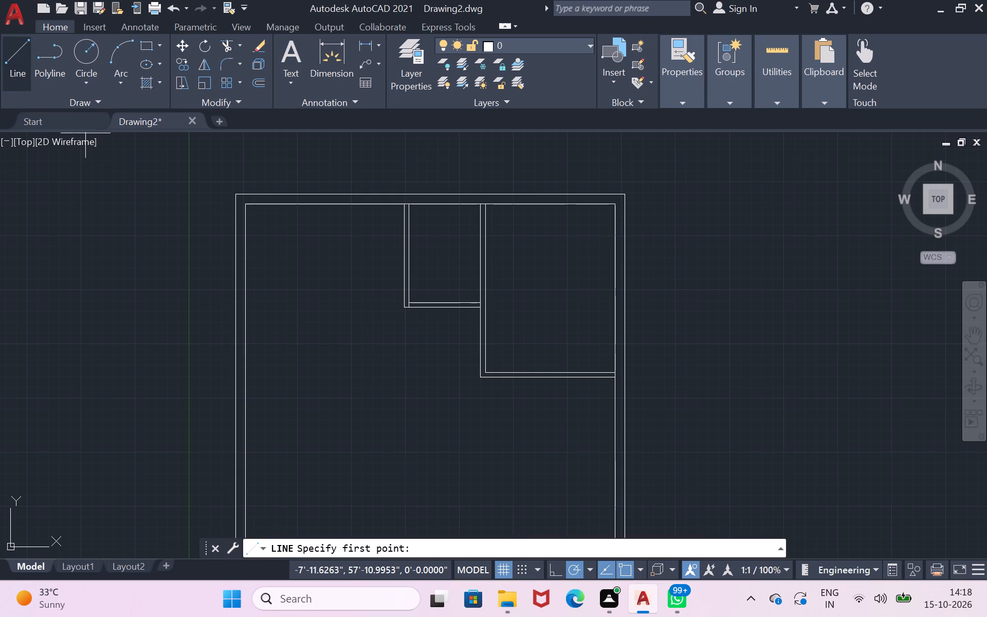
{"action": "left_click", "coordinate": [481, 376]}
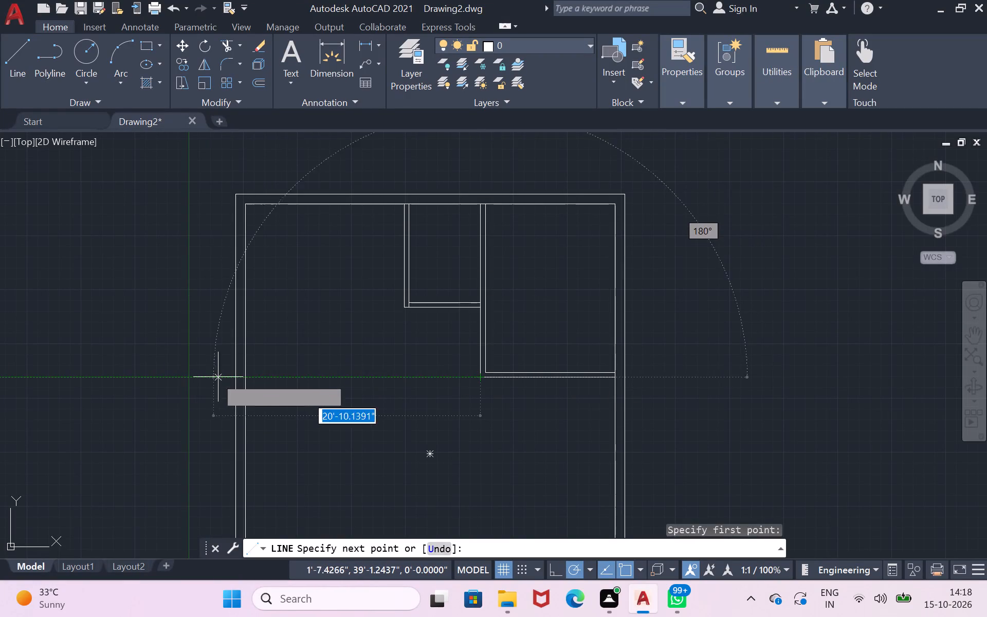
{"action": "left_click", "coordinate": [248, 378]}
{"action": "key", "text": "Return"}
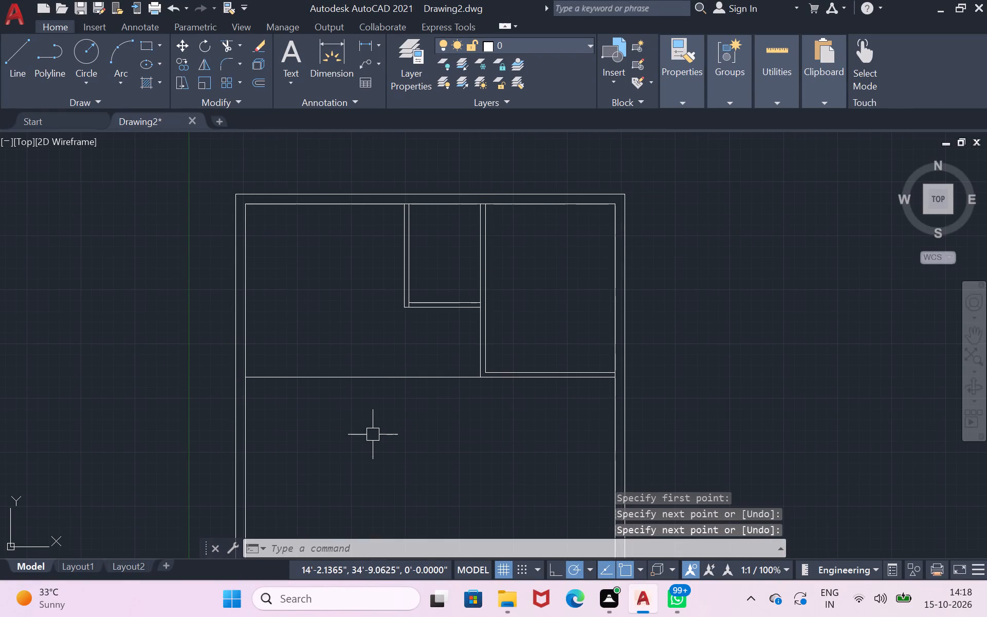
Draw a parallel horizontal line from the corner room's inner lower-left corner to the left outer wall's inner face.
{"action": "left_click", "coordinate": [23, 58]}
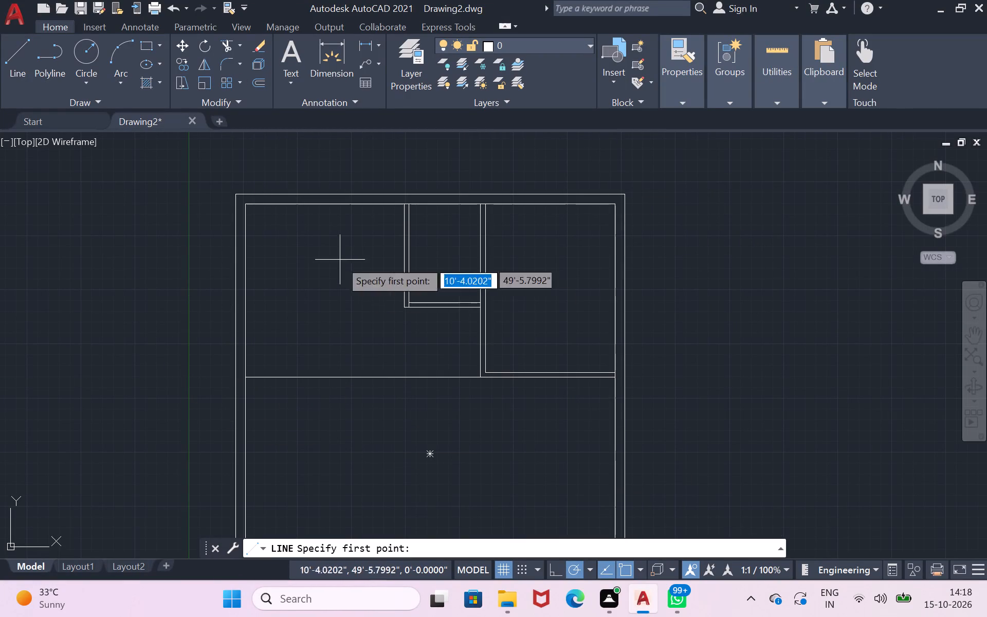
{"action": "scroll", "coordinate": [490, 361], "scroll_direction": "up", "scroll_amount": 2}
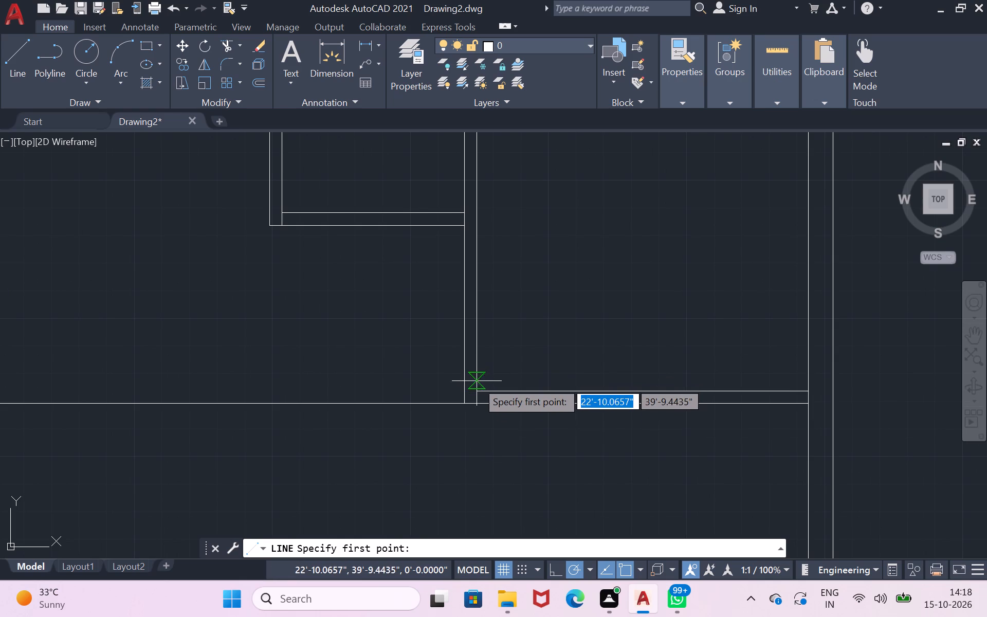
{"action": "left_click", "coordinate": [478, 393]}
{"action": "scroll", "coordinate": [354, 345], "scroll_direction": "down", "scroll_amount": 2}
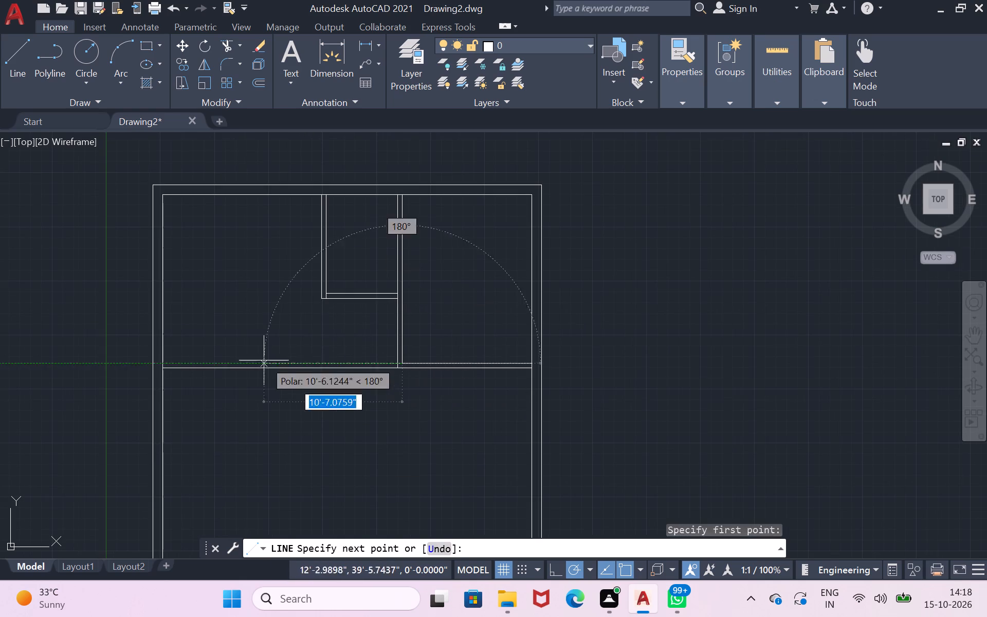
{"action": "scroll", "coordinate": [163, 359], "scroll_direction": "up", "scroll_amount": 3}
{"action": "left_click", "coordinate": [156, 376]}
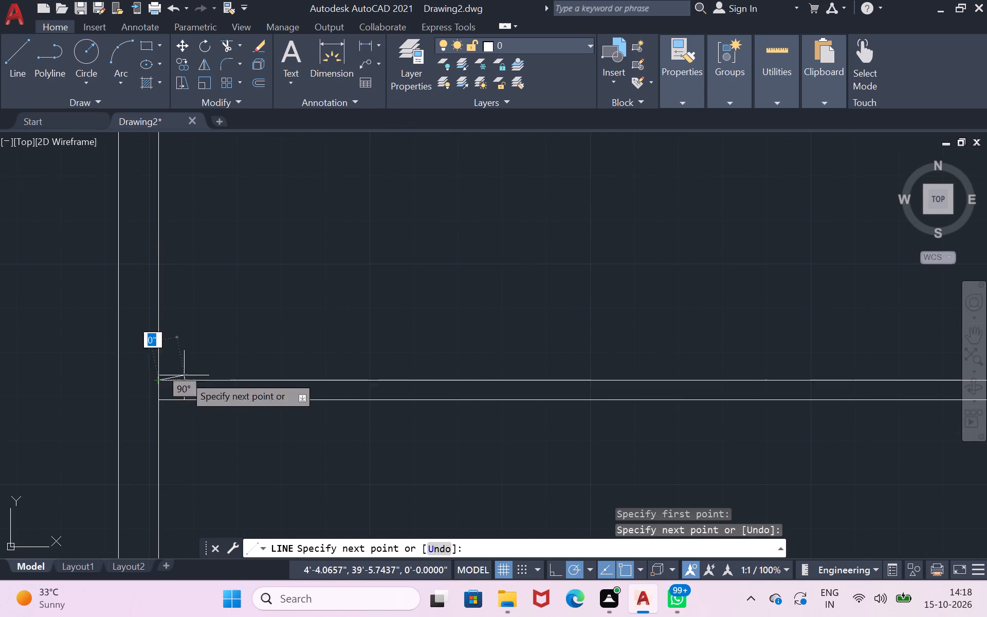
{"action": "scroll", "coordinate": [332, 353], "scroll_direction": "down", "scroll_amount": 4}
{"action": "key", "text": "Return"}
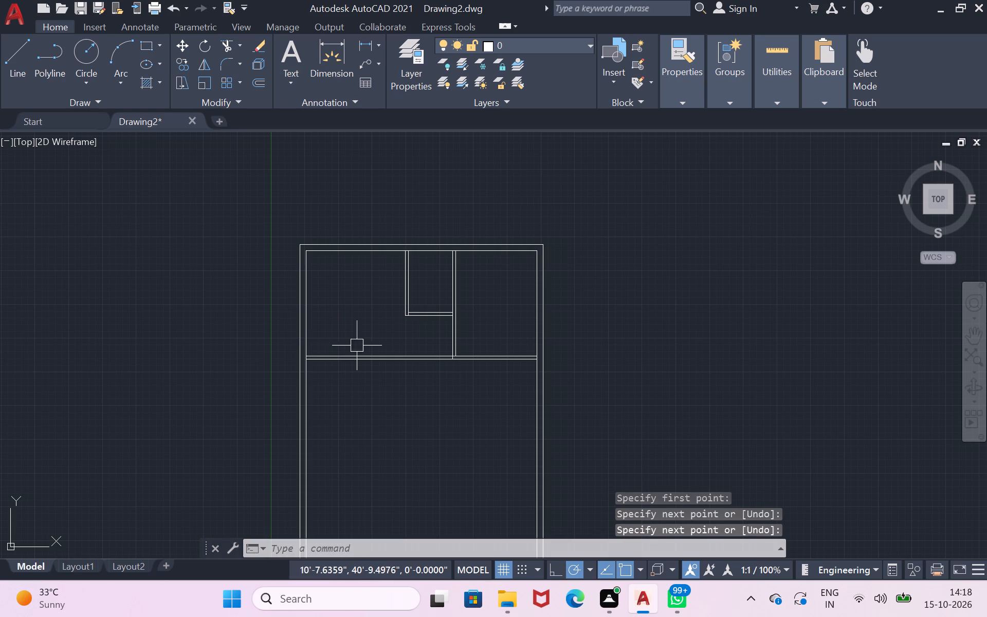
Draw two vertical lines continuing both faces of the small room's left partition down to the lower face of the long horizontal partition.
{"action": "scroll", "coordinate": [437, 266], "scroll_direction": "up", "scroll_amount": 2}
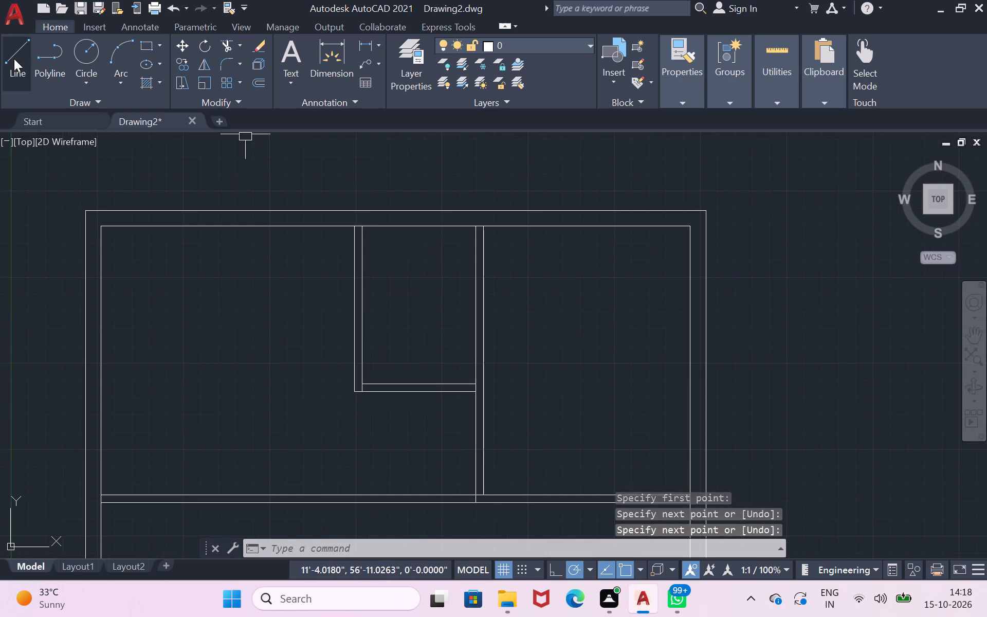
{"action": "left_click", "coordinate": [14, 59]}
{"action": "left_click", "coordinate": [365, 390]}
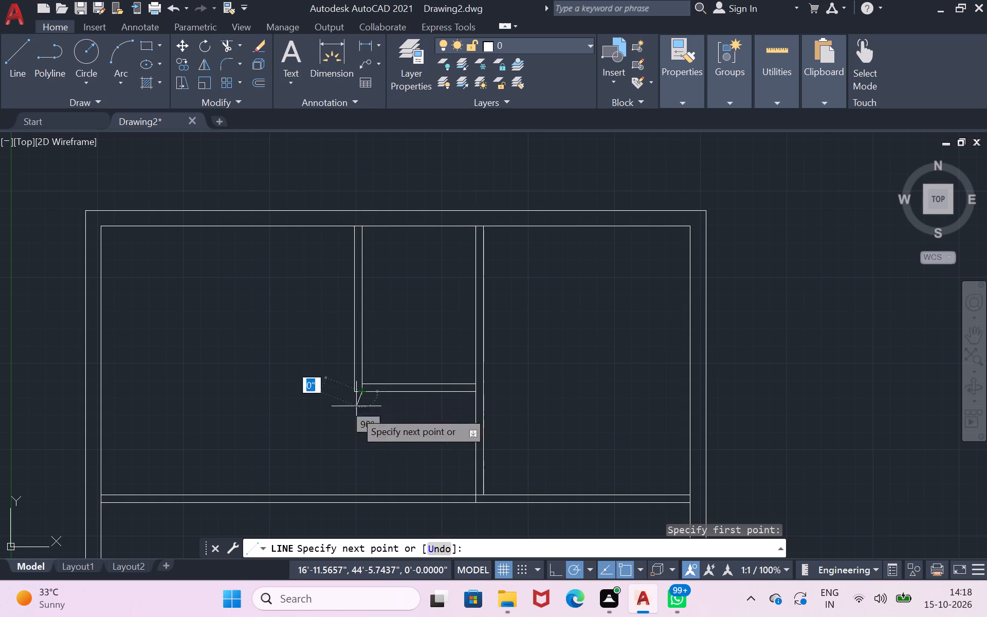
{"action": "scroll", "coordinate": [356, 503], "scroll_direction": "up", "scroll_amount": 2}
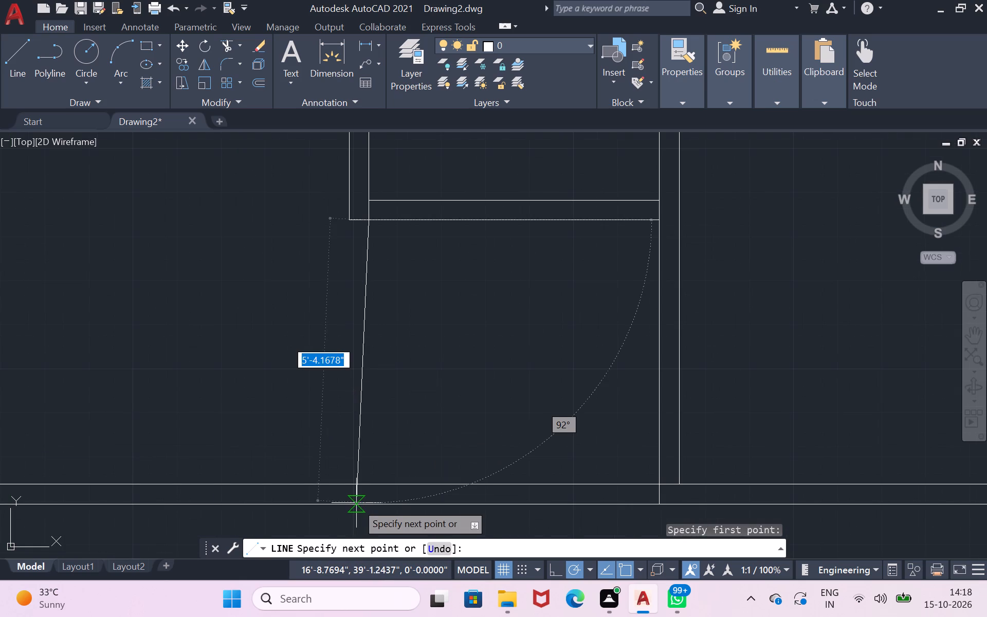
{"action": "left_click", "coordinate": [367, 500]}
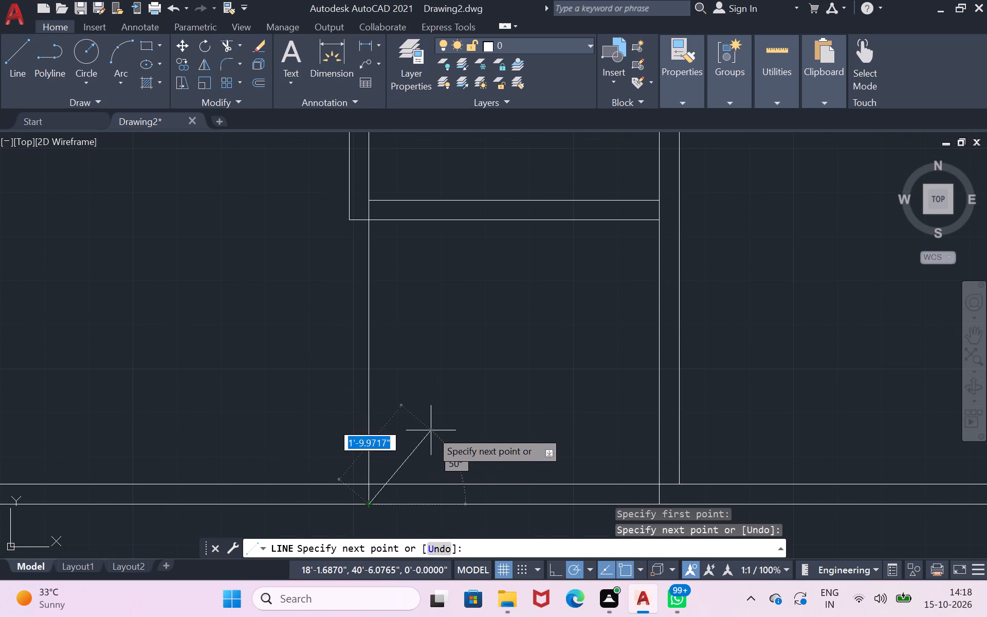
{"action": "key", "text": "Return"}
{"action": "left_click", "coordinate": [23, 49]}
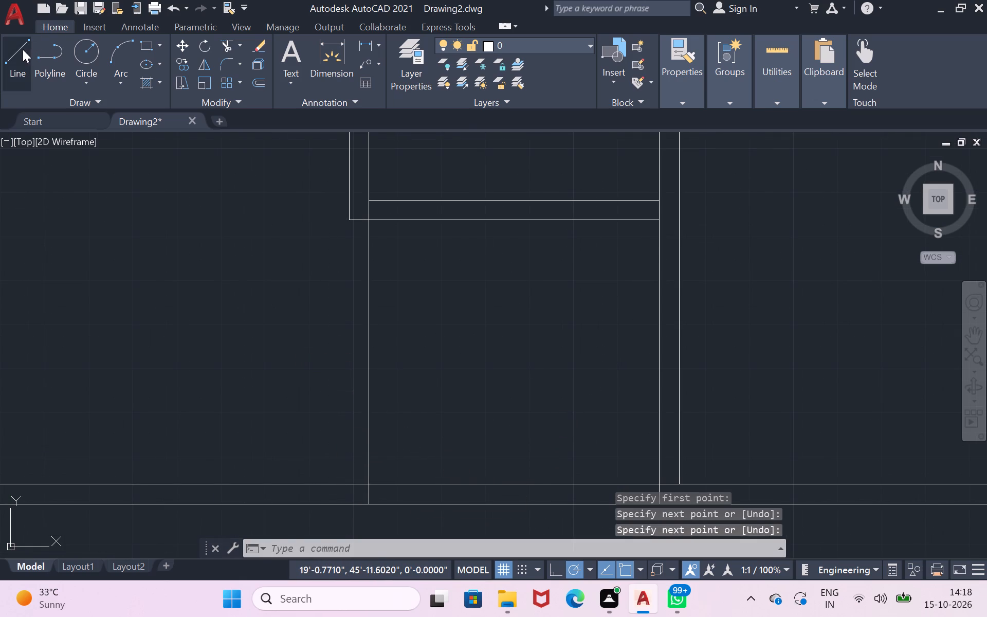
{"action": "left_click", "coordinate": [349, 224]}
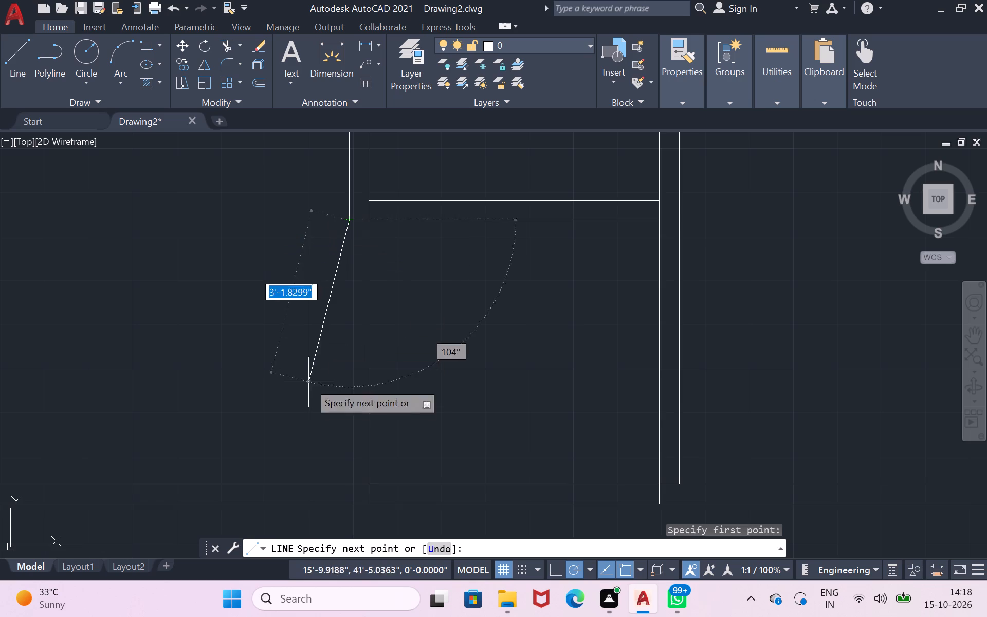
{"action": "left_click", "coordinate": [342, 499]}
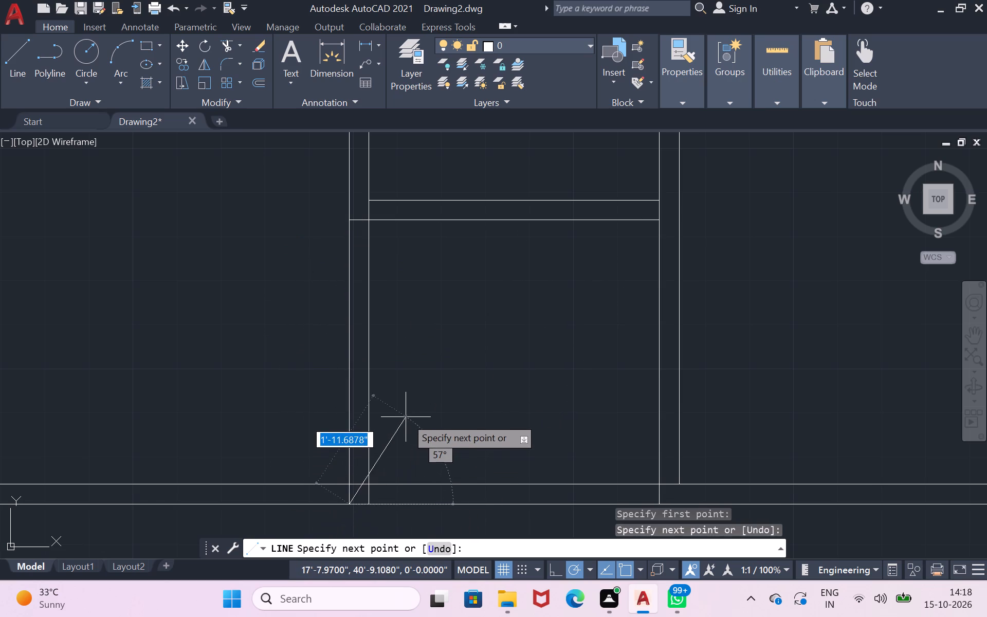
{"action": "key", "text": "Return"}
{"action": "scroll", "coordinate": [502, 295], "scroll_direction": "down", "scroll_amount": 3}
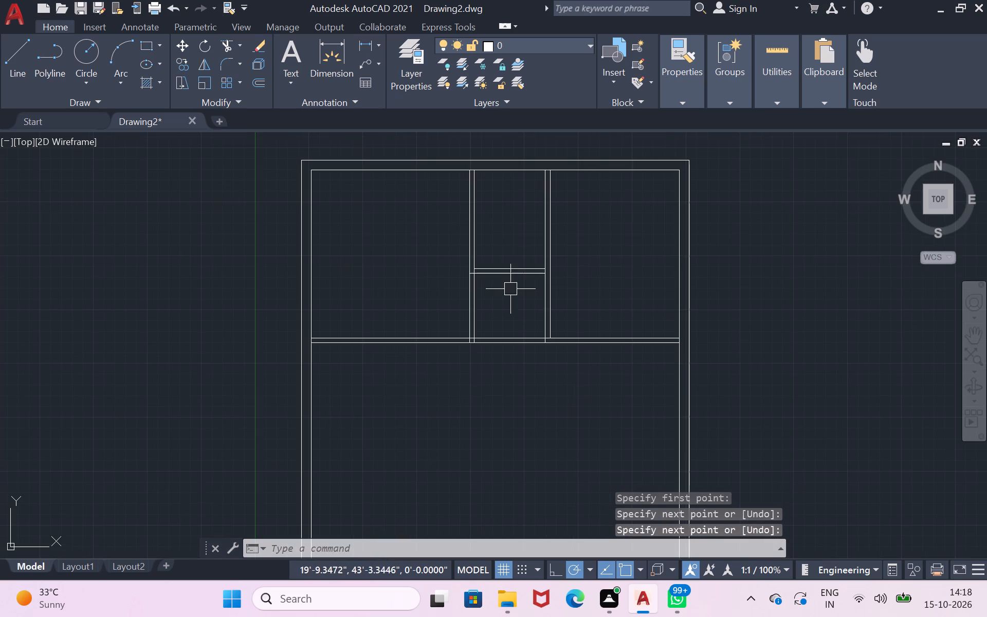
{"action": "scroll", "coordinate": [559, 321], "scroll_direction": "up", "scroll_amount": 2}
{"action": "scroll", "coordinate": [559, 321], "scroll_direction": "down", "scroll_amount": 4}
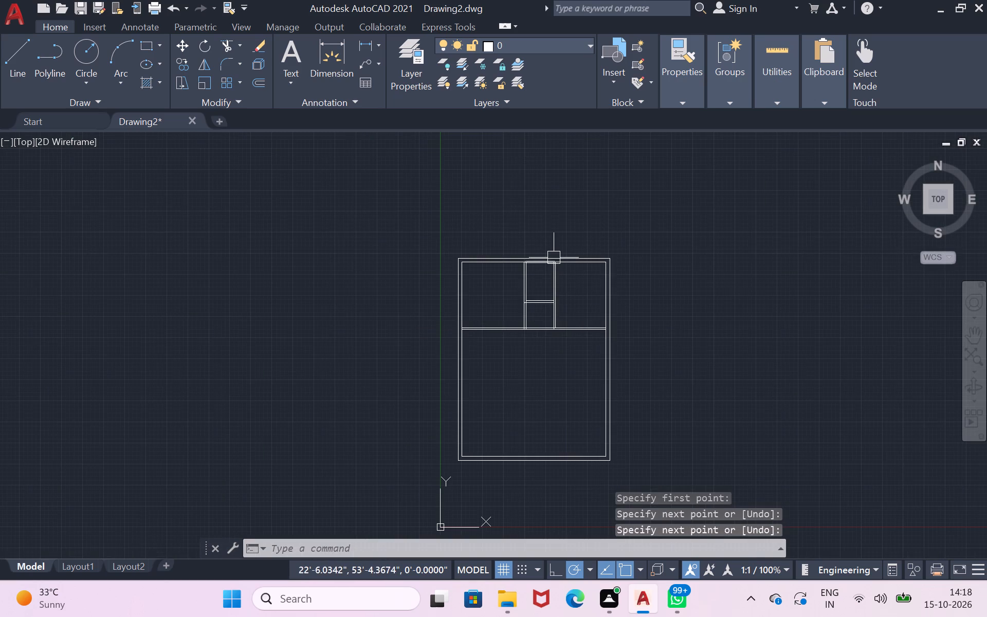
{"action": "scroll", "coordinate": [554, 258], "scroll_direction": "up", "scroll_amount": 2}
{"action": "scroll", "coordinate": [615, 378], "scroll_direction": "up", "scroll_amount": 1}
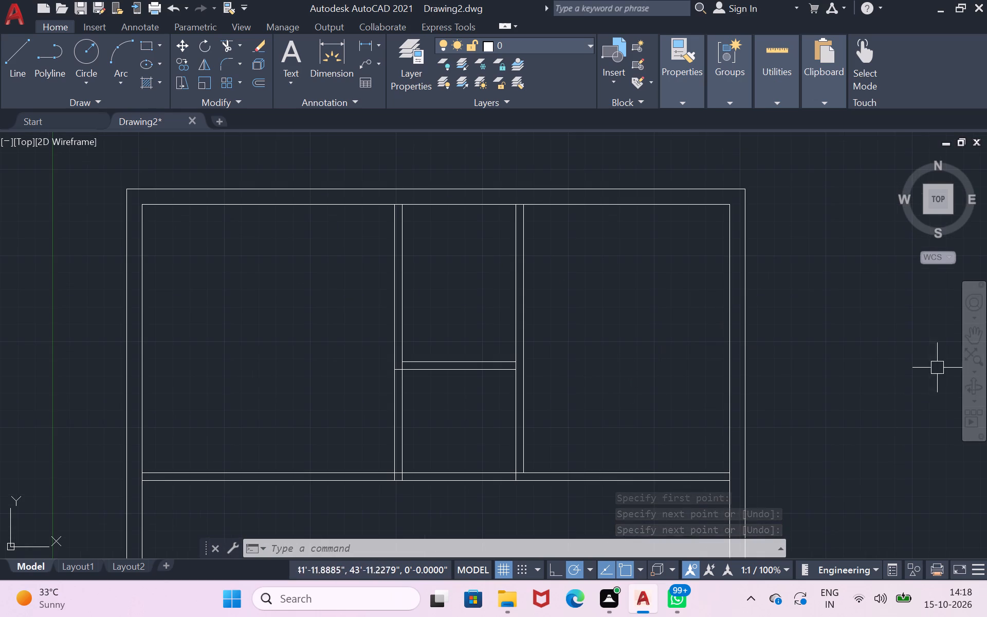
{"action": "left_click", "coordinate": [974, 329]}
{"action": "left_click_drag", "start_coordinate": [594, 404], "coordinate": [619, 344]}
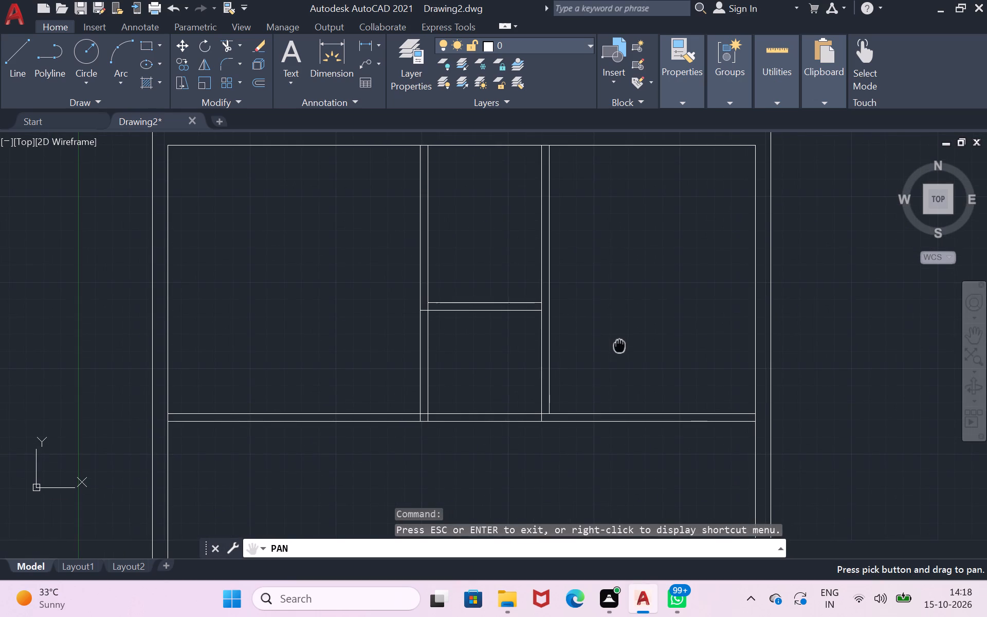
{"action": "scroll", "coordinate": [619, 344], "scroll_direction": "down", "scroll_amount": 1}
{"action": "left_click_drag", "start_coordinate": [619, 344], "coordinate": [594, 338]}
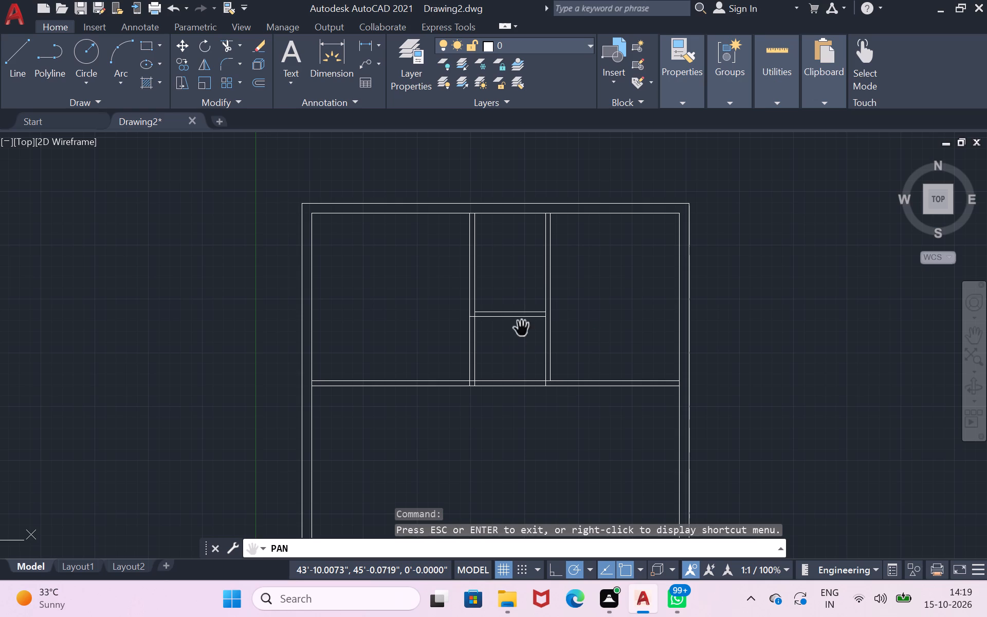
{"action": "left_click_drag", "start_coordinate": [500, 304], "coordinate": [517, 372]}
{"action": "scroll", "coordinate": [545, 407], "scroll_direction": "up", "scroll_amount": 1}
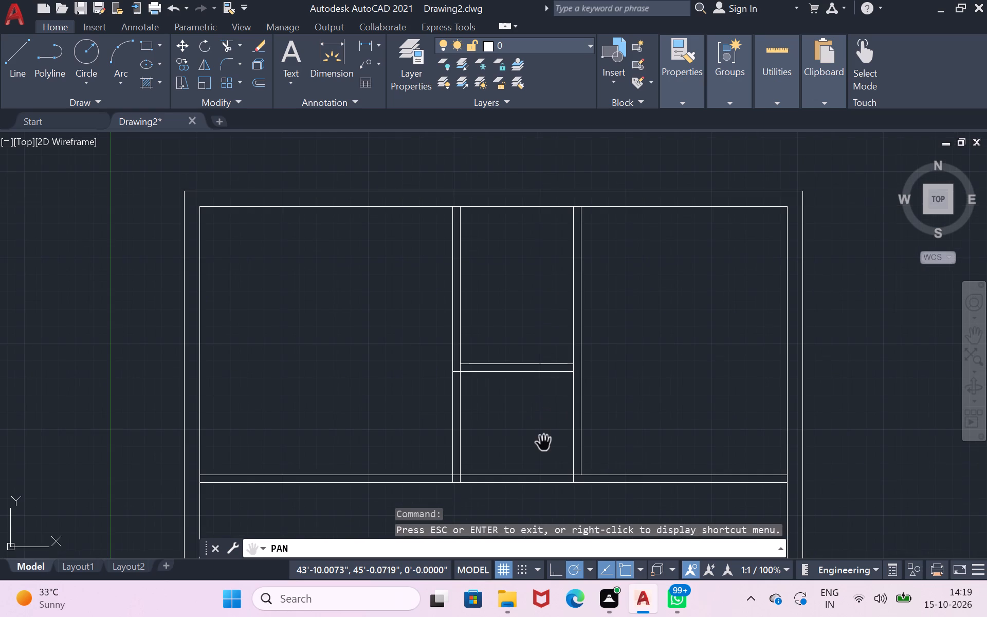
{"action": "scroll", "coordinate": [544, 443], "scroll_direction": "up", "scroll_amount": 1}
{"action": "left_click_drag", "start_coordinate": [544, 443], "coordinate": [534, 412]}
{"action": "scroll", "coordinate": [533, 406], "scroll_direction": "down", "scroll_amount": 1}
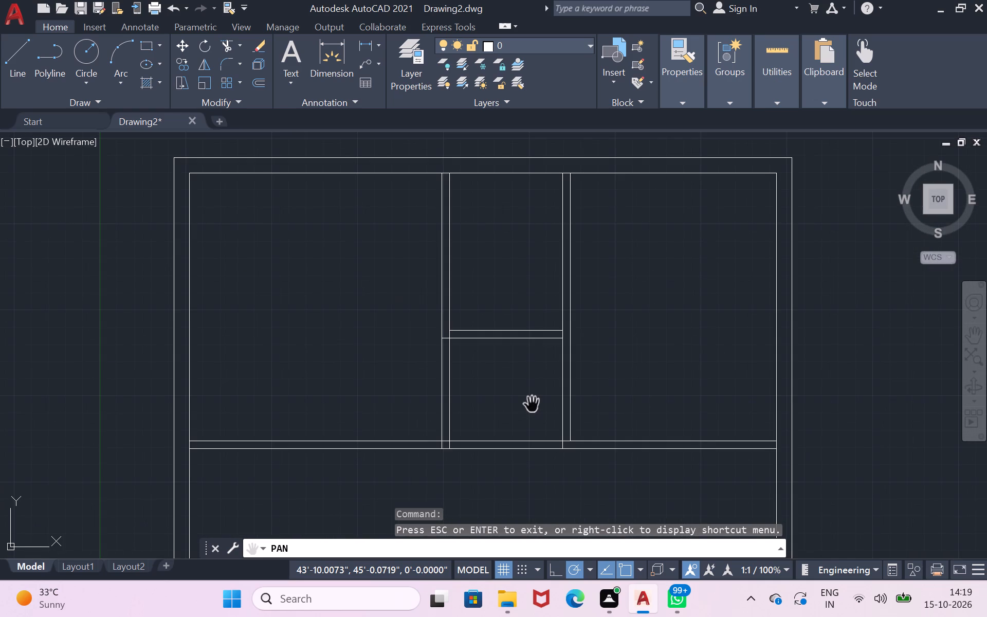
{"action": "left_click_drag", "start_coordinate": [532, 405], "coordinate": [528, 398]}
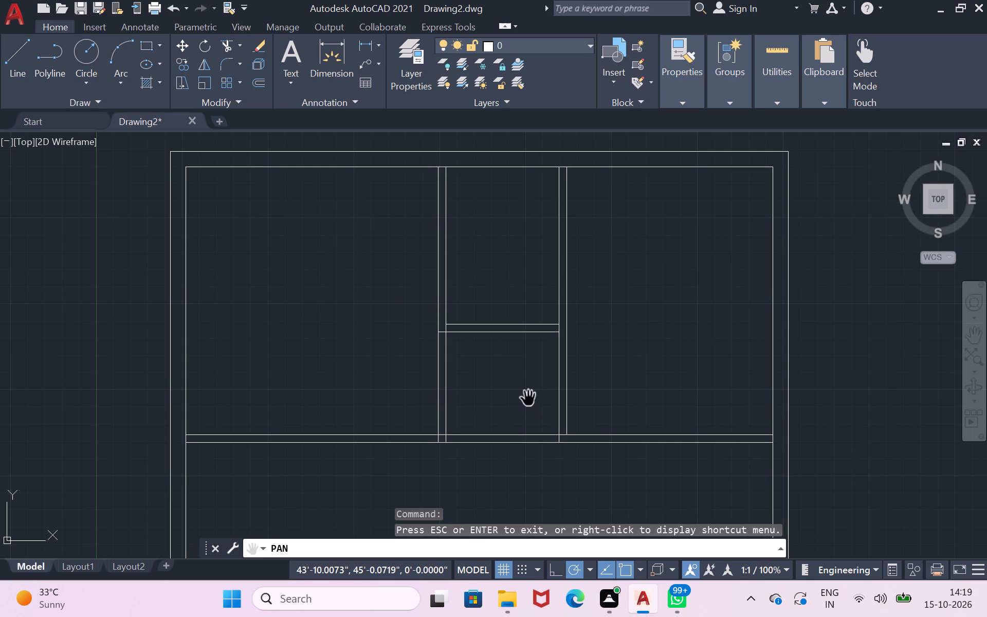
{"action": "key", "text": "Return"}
Trim the overlapping line segments where the small room's vertical partitions meet the long horizontal partition.
{"action": "type", "text": "tr"}
{"action": "key", "text": "space"}
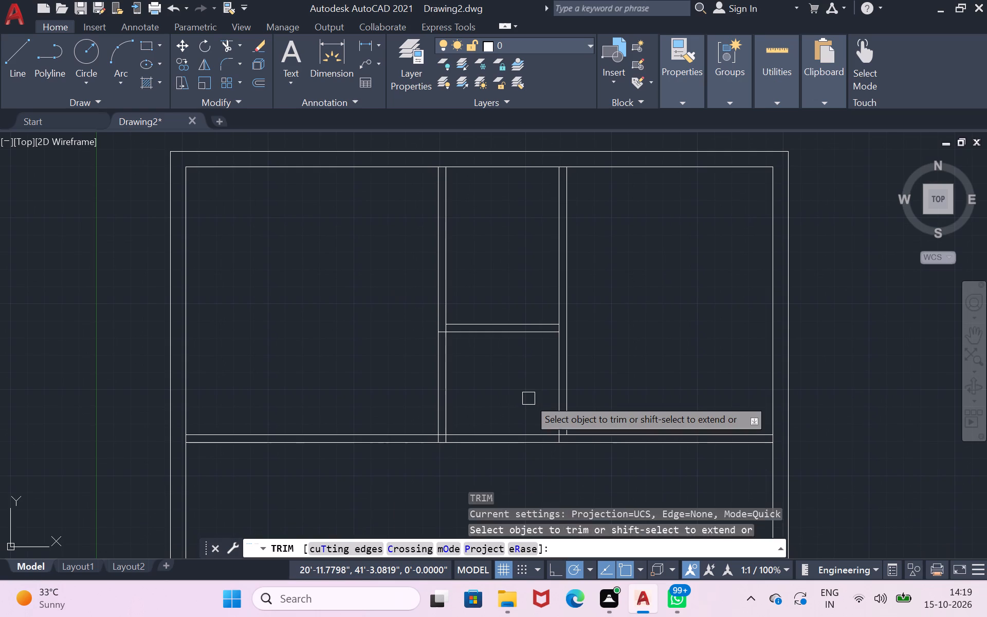
{"action": "key", "text": "space"}
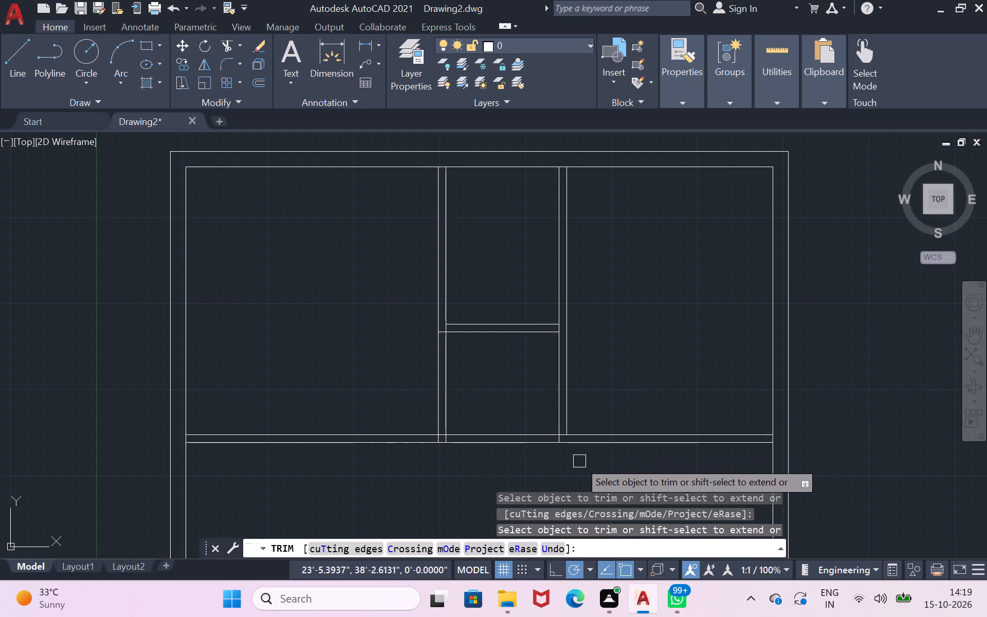
{"action": "scroll", "coordinate": [570, 431], "scroll_direction": "up", "scroll_amount": 2}
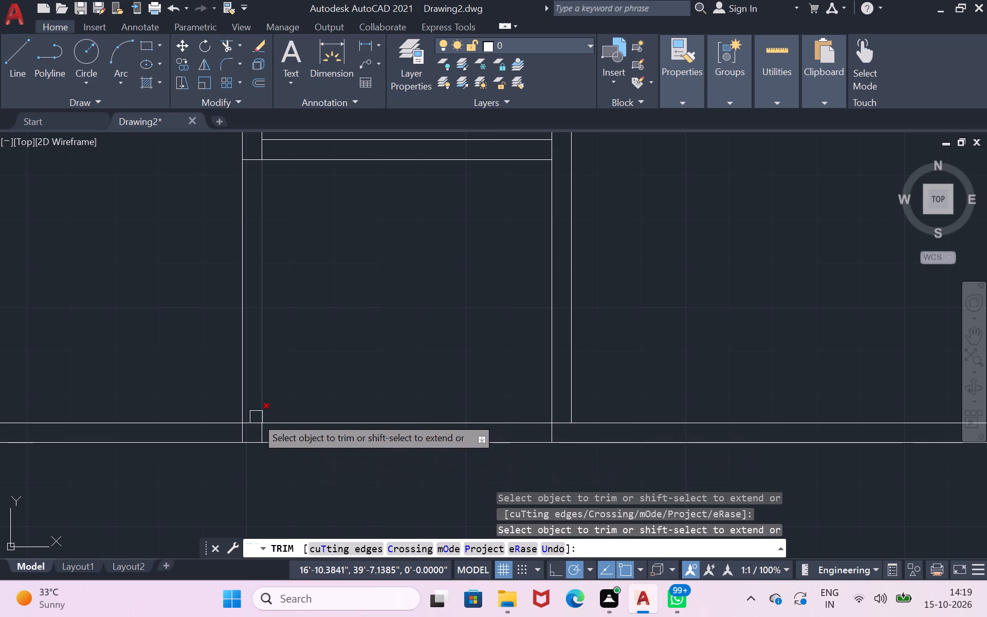
{"action": "scroll", "coordinate": [743, 404], "scroll_direction": "down", "scroll_amount": 1}
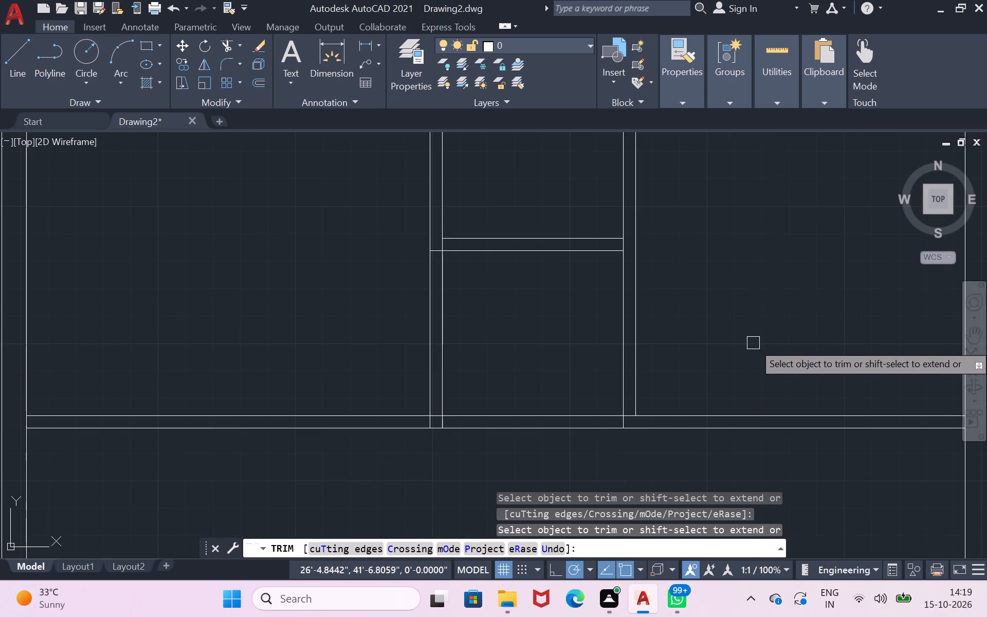
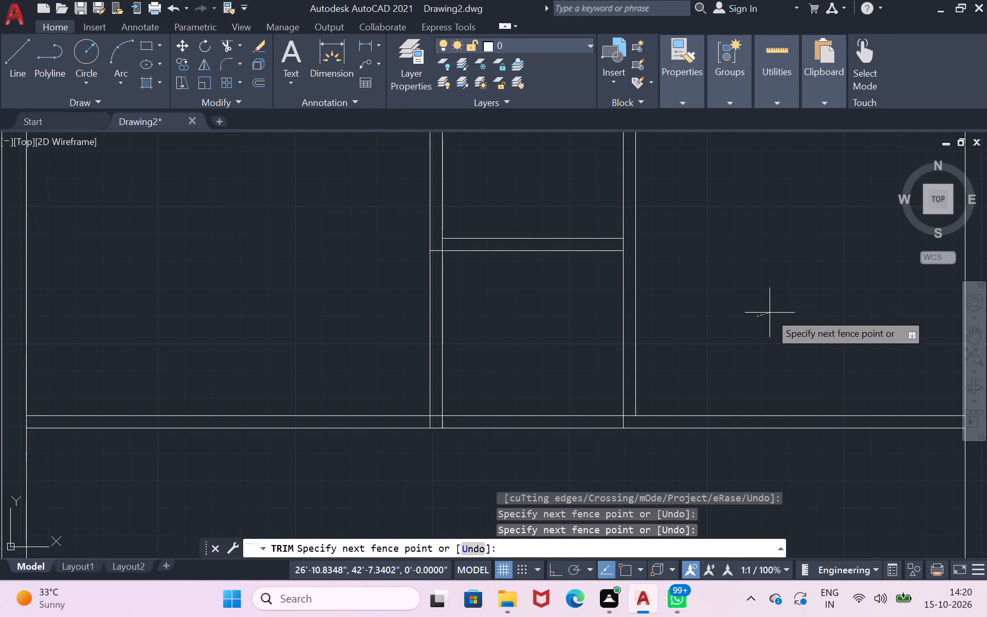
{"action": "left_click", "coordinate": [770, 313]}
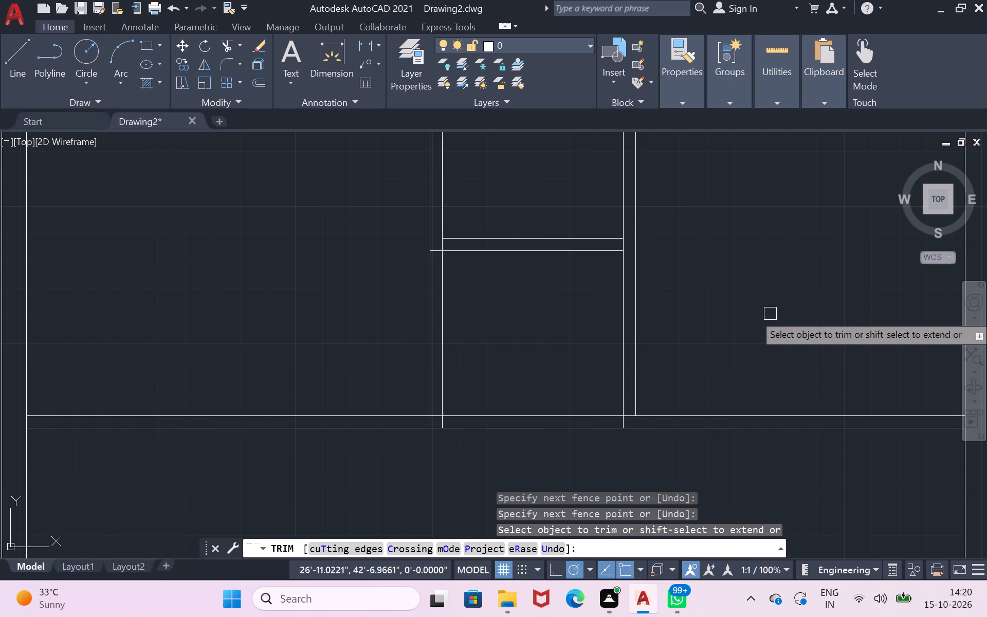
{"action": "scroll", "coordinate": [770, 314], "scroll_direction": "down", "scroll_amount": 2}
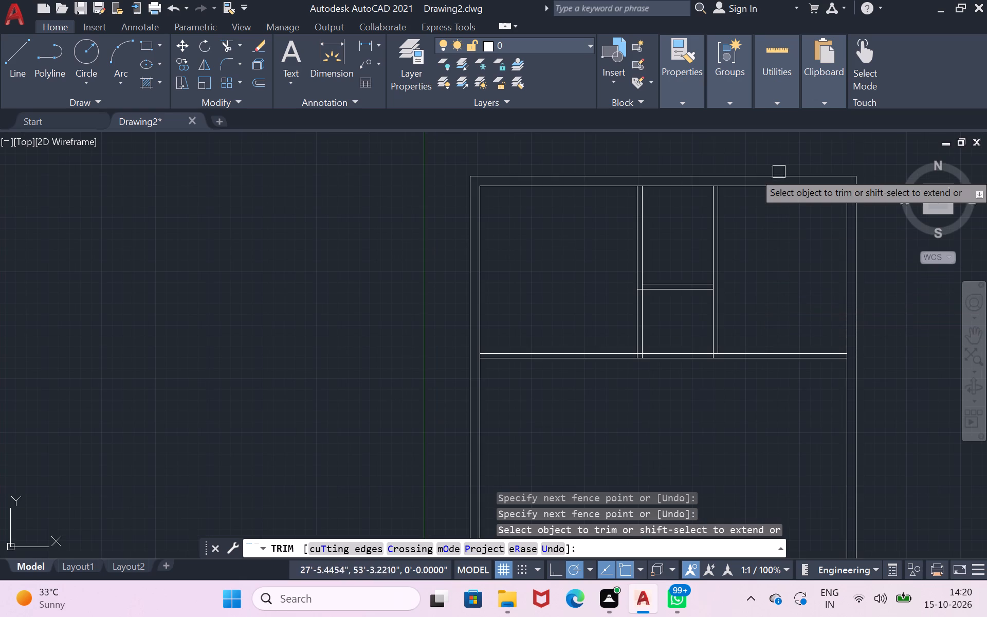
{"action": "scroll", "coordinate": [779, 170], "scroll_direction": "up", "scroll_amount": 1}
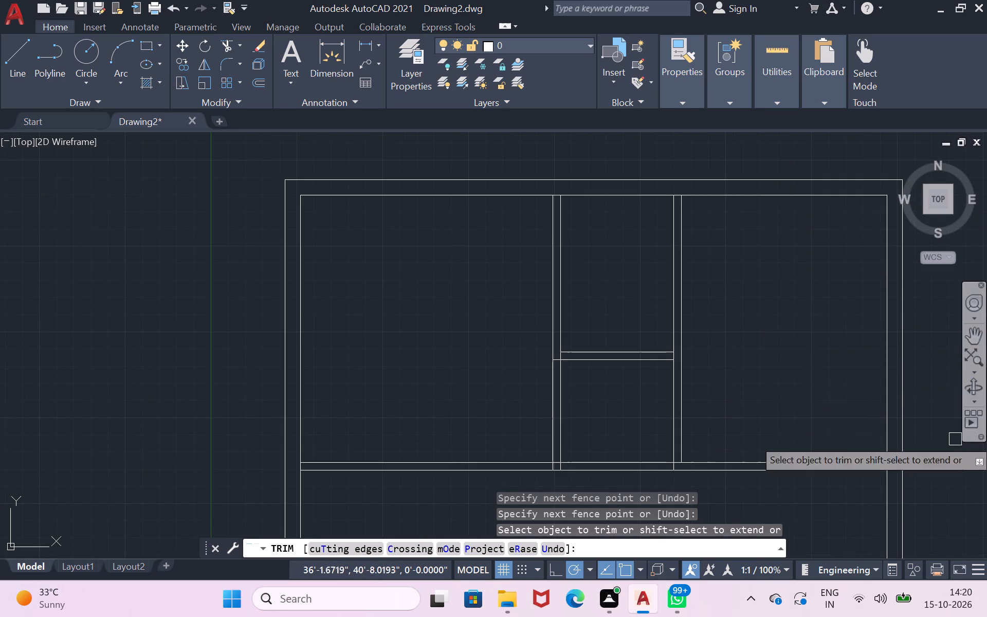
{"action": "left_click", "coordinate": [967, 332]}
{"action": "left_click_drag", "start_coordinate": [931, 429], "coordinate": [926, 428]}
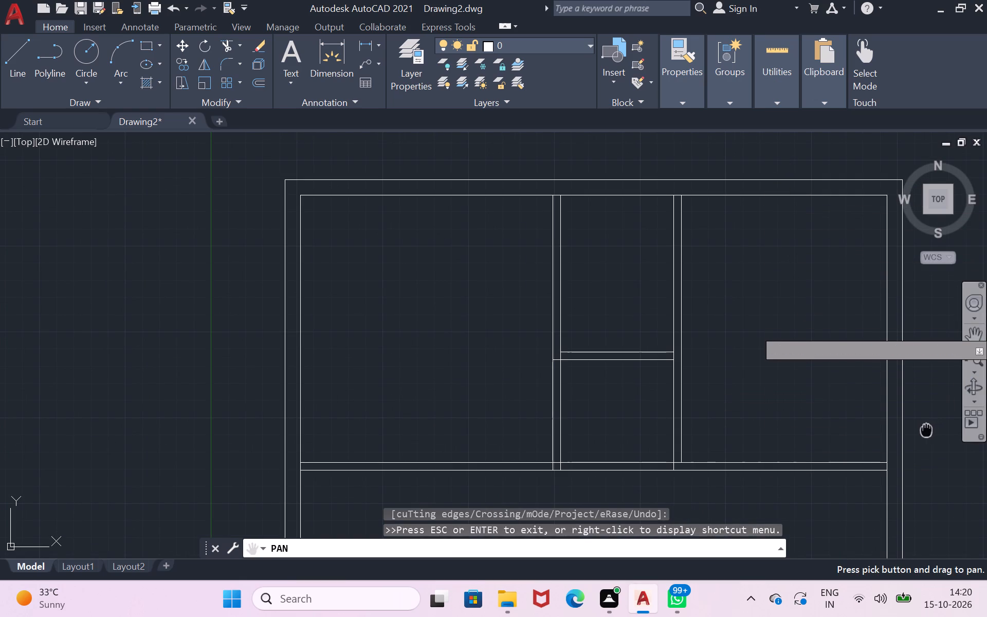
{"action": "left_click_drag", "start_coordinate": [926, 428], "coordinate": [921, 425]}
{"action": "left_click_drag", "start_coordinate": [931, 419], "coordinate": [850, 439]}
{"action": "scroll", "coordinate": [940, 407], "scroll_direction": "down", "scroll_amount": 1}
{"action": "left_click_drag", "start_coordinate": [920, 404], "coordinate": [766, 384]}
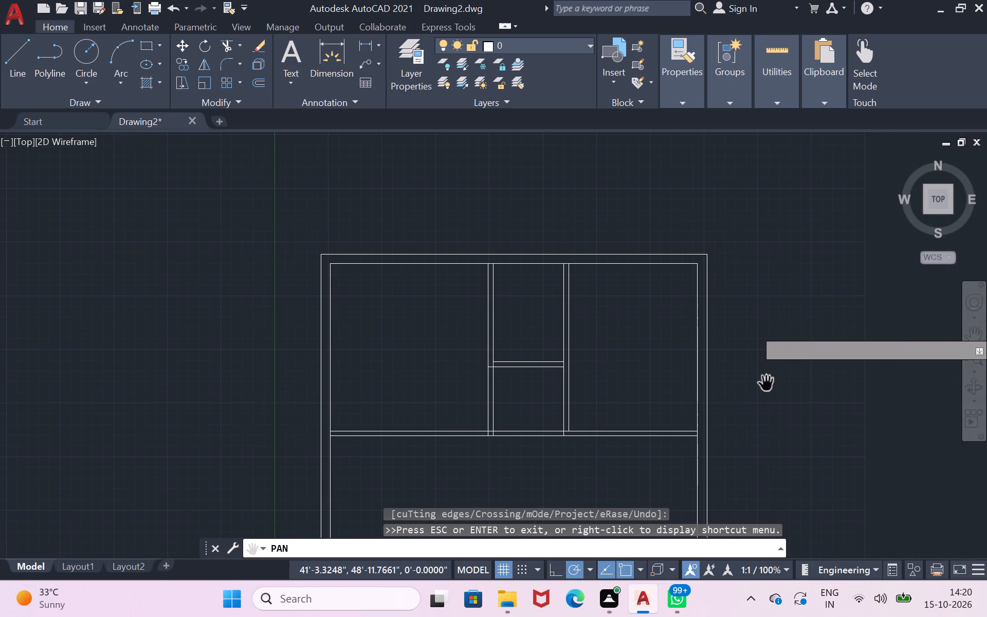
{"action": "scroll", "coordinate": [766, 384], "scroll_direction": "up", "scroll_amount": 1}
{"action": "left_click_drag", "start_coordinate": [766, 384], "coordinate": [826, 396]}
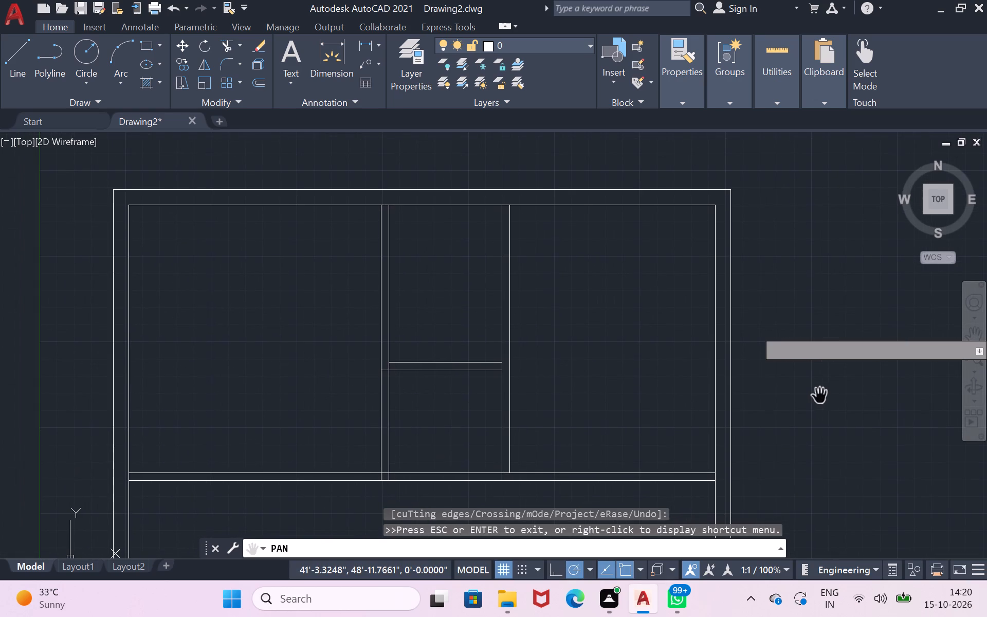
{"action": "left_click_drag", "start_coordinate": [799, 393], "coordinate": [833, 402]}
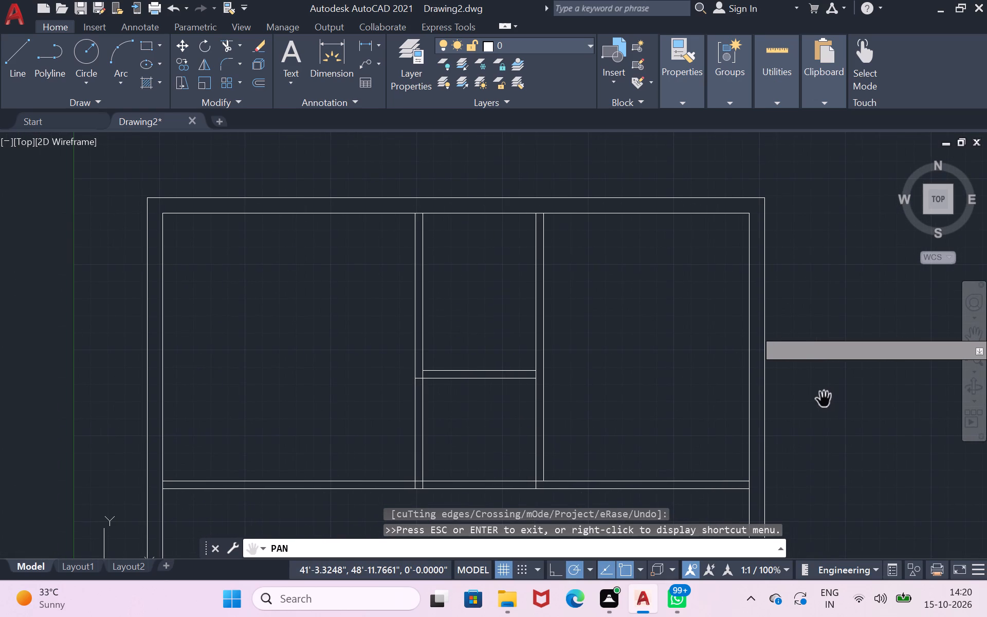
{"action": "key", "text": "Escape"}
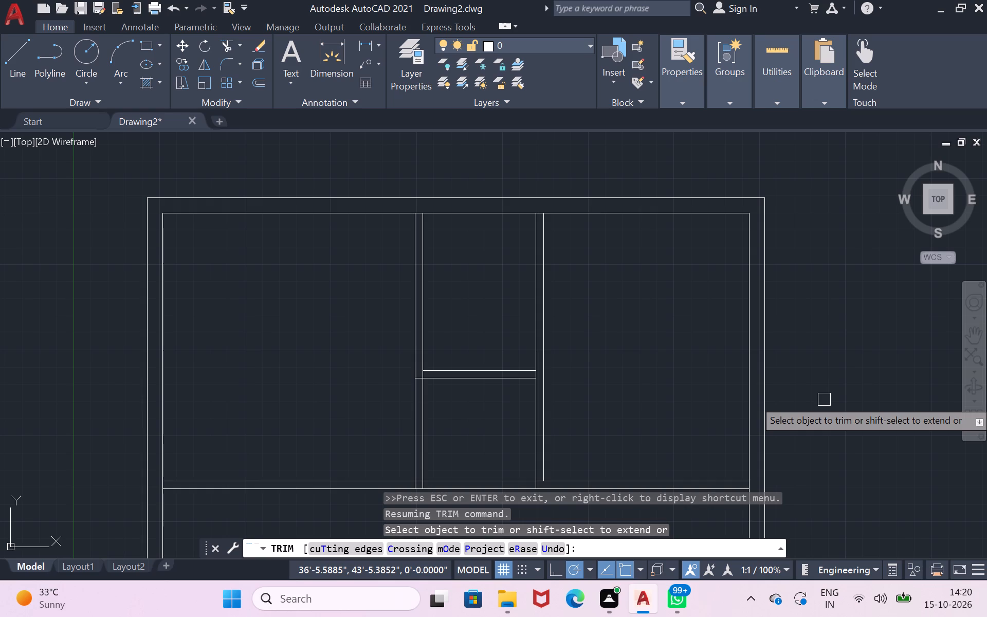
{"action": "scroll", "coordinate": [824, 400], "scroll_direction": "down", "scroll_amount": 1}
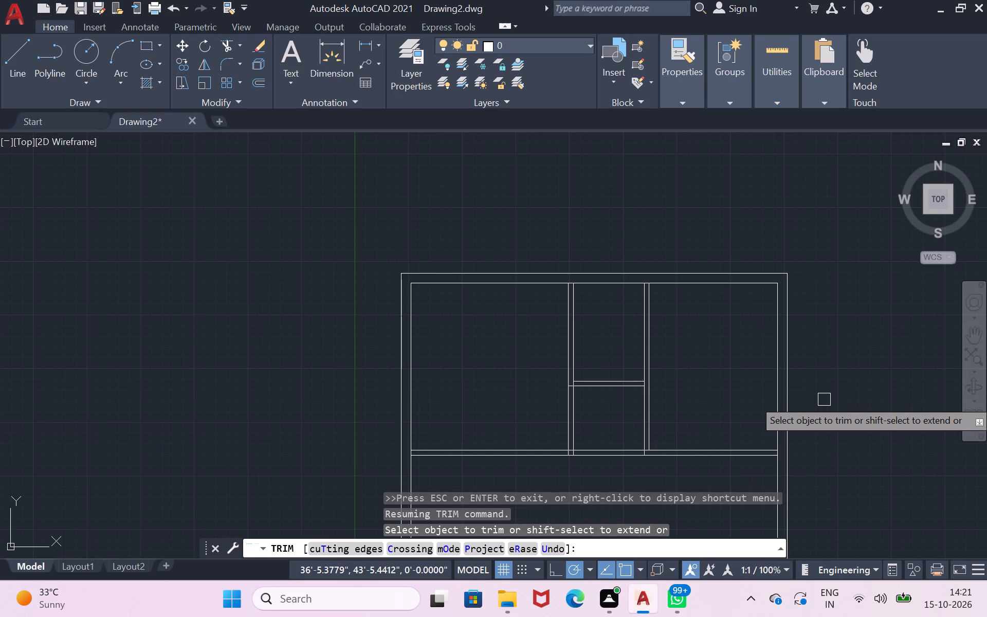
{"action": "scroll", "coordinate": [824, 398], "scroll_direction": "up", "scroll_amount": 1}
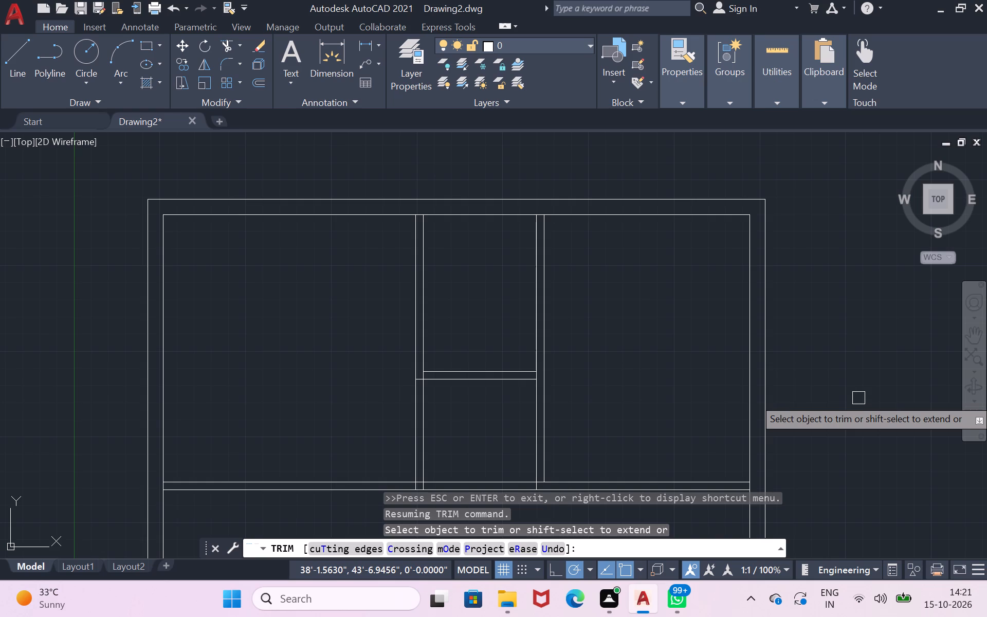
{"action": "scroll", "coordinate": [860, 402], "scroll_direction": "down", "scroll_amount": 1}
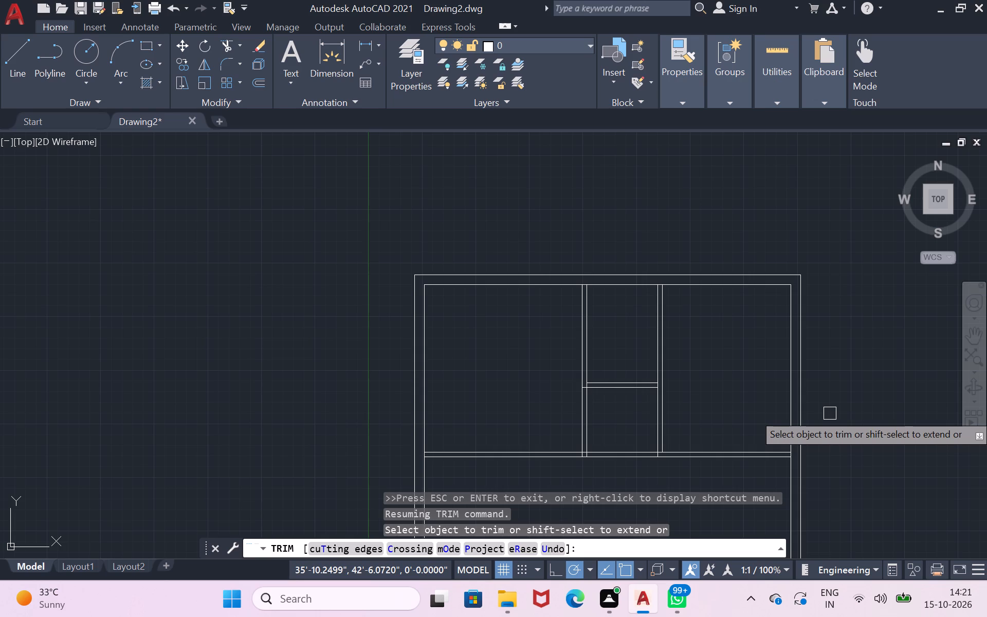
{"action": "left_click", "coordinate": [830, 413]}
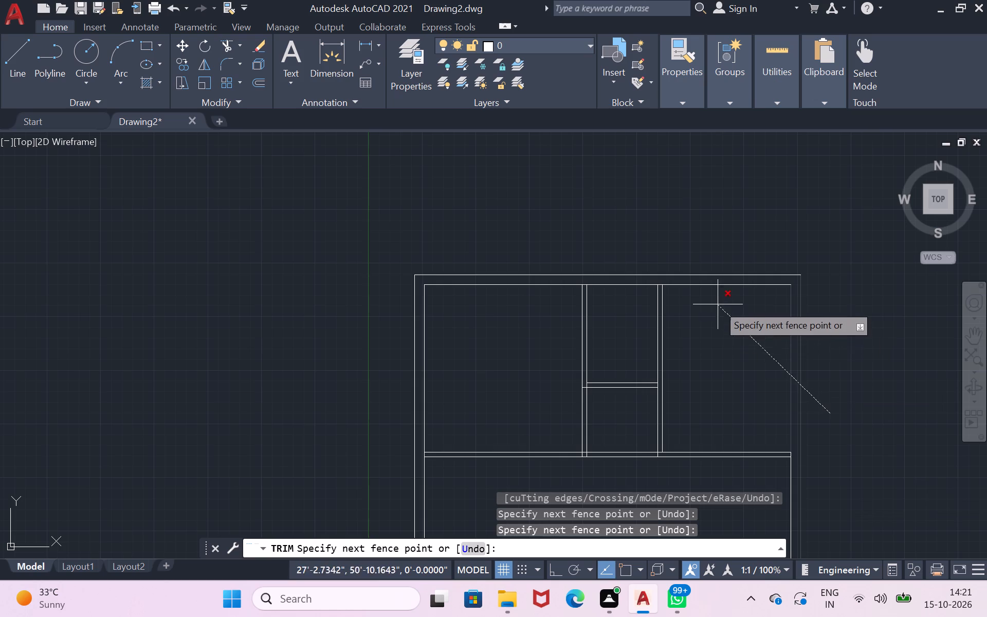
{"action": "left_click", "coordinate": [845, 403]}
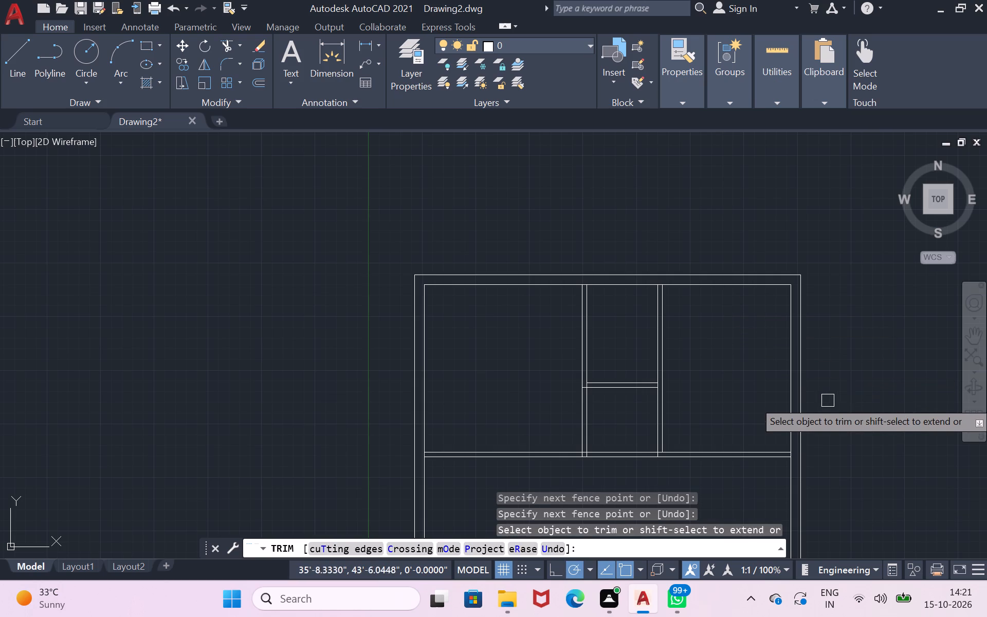
Examine the junctions where the small room's vertical partitions meet the long horizontal partition.
{"action": "scroll", "coordinate": [640, 498], "scroll_direction": "up", "scroll_amount": 1}
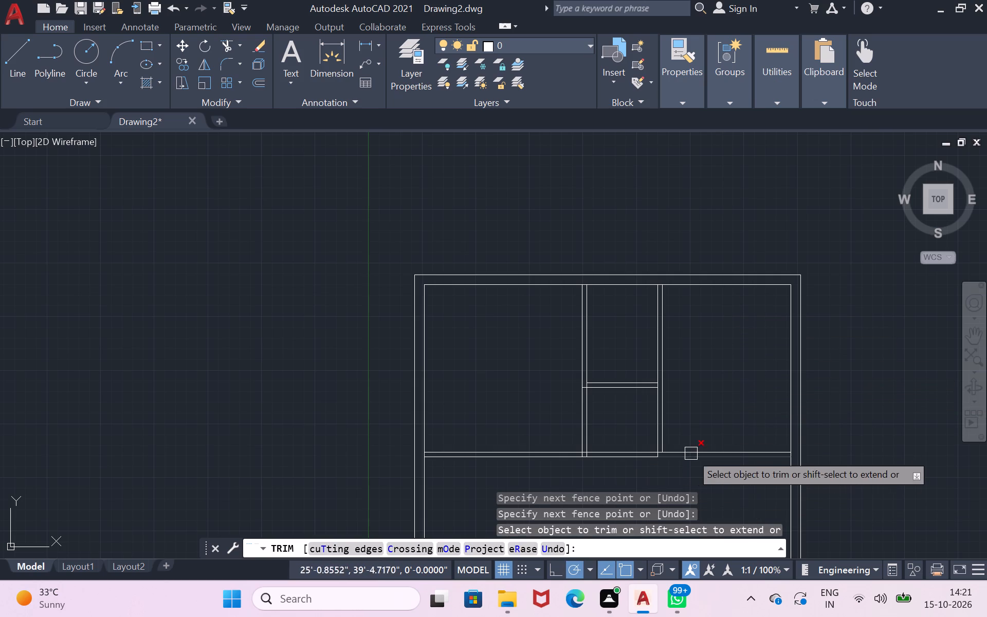
{"action": "scroll", "coordinate": [602, 482], "scroll_direction": "up", "scroll_amount": 2}
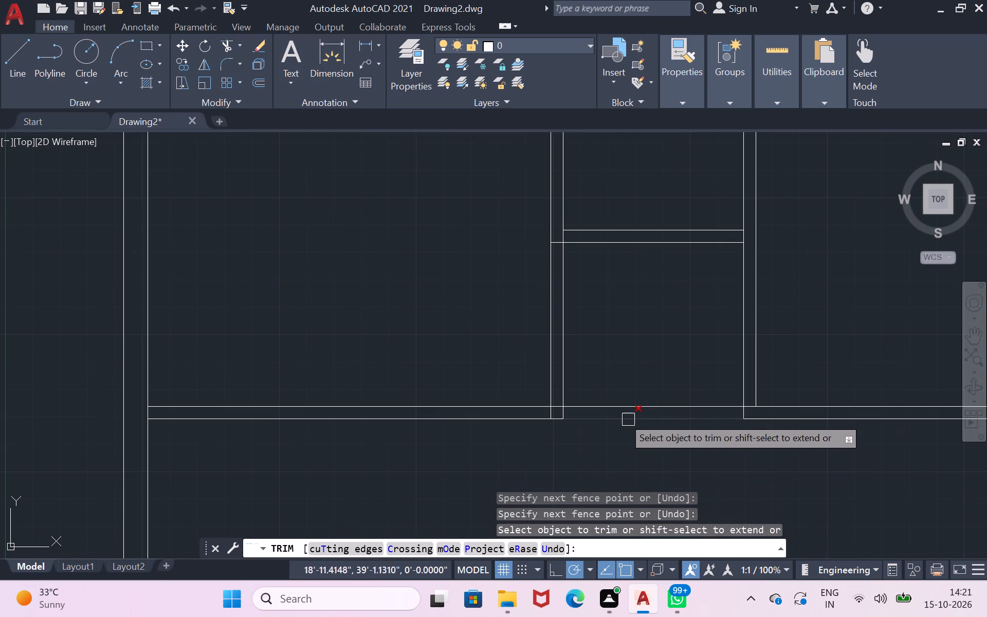
{"action": "scroll", "coordinate": [562, 412], "scroll_direction": "up", "scroll_amount": 2}
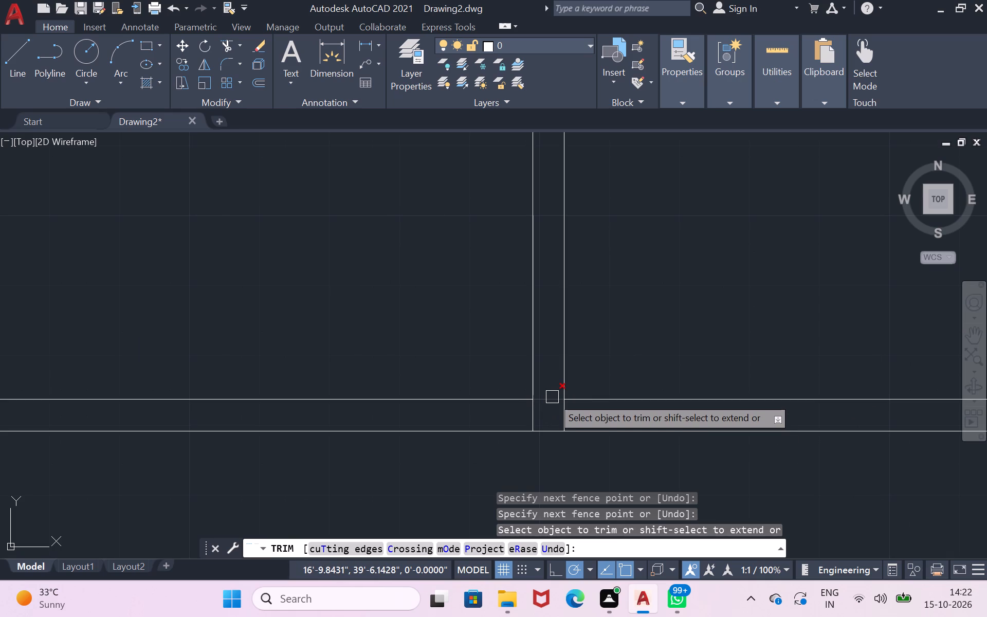
{"action": "scroll", "coordinate": [547, 455], "scroll_direction": "down", "scroll_amount": 2}
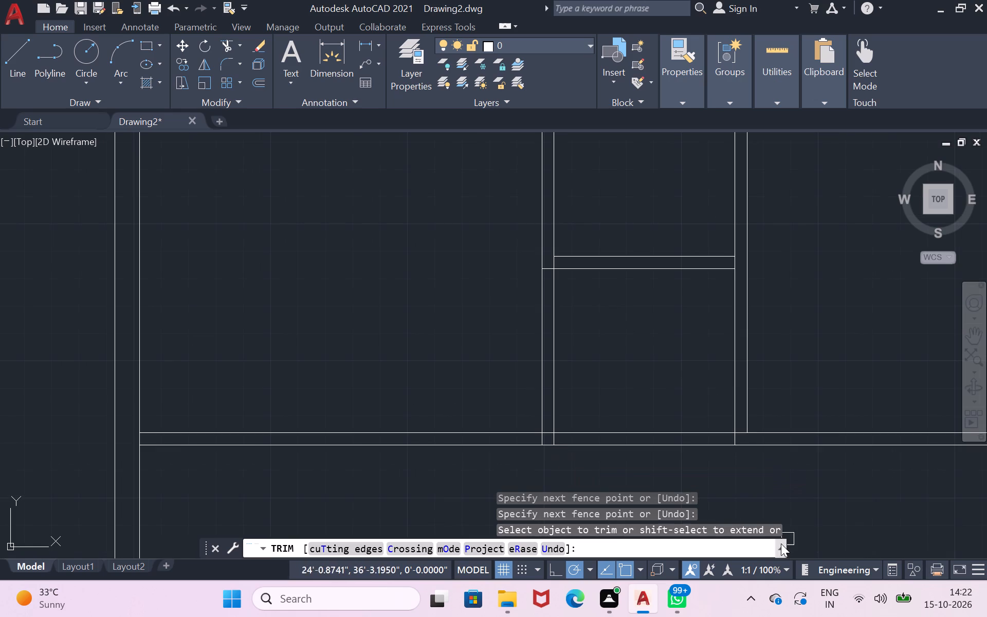
{"action": "scroll", "coordinate": [788, 501], "scroll_direction": "down", "scroll_amount": 1}
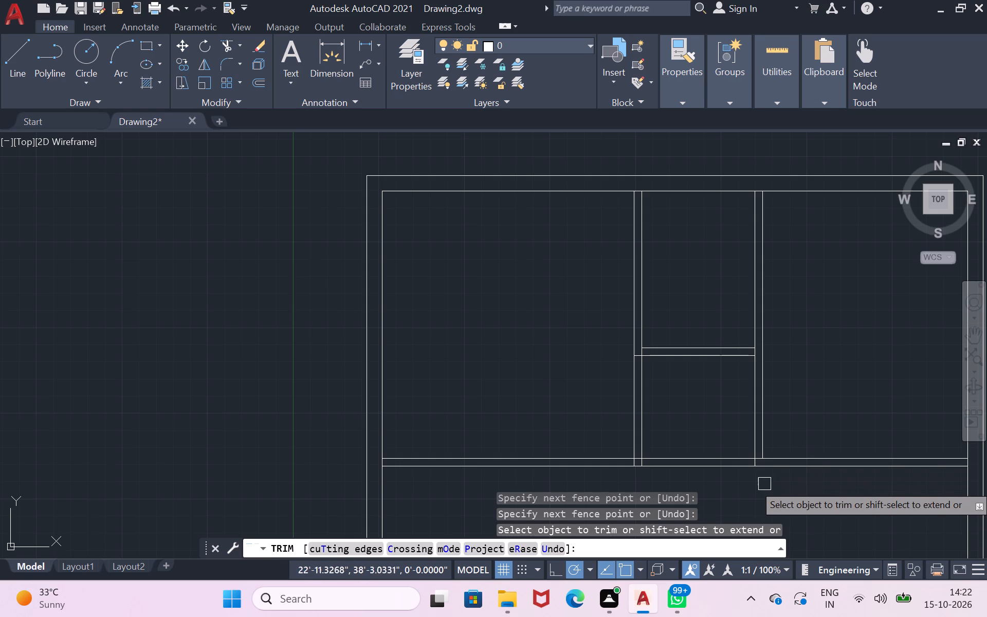
{"action": "scroll", "coordinate": [766, 488], "scroll_direction": "up", "scroll_amount": 2}
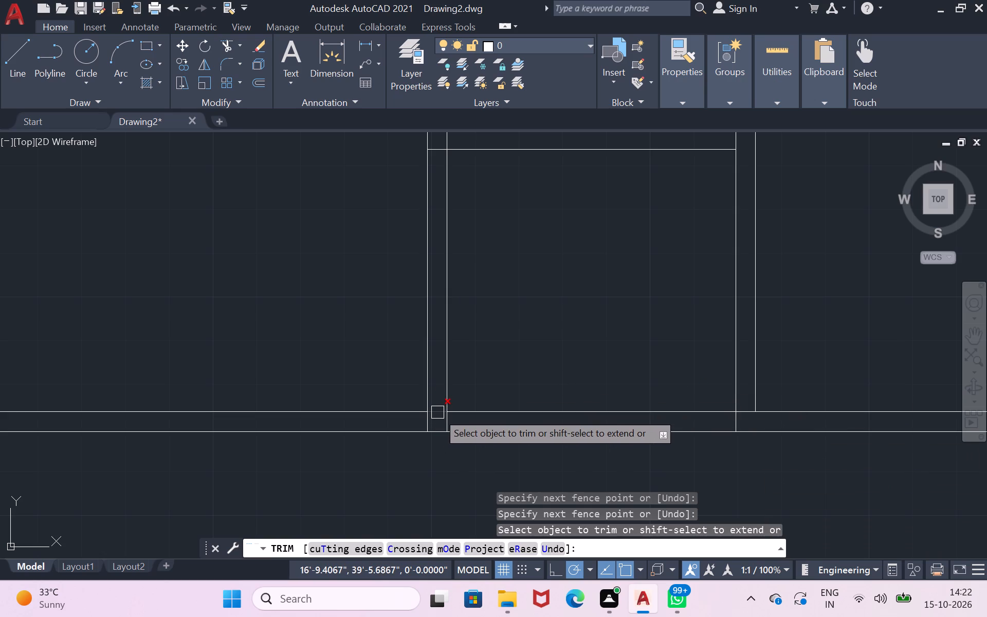
{"action": "scroll", "coordinate": [563, 377], "scroll_direction": "down", "scroll_amount": 1}
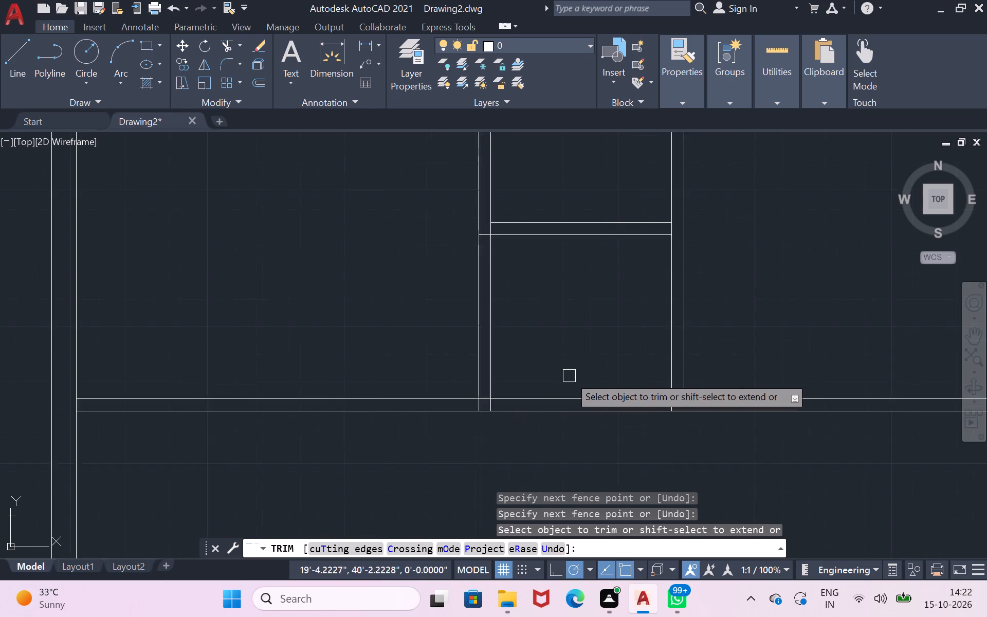
{"action": "scroll", "coordinate": [569, 376], "scroll_direction": "down", "scroll_amount": 1}
{"action": "scroll", "coordinate": [760, 327], "scroll_direction": "down", "scroll_amount": 1}
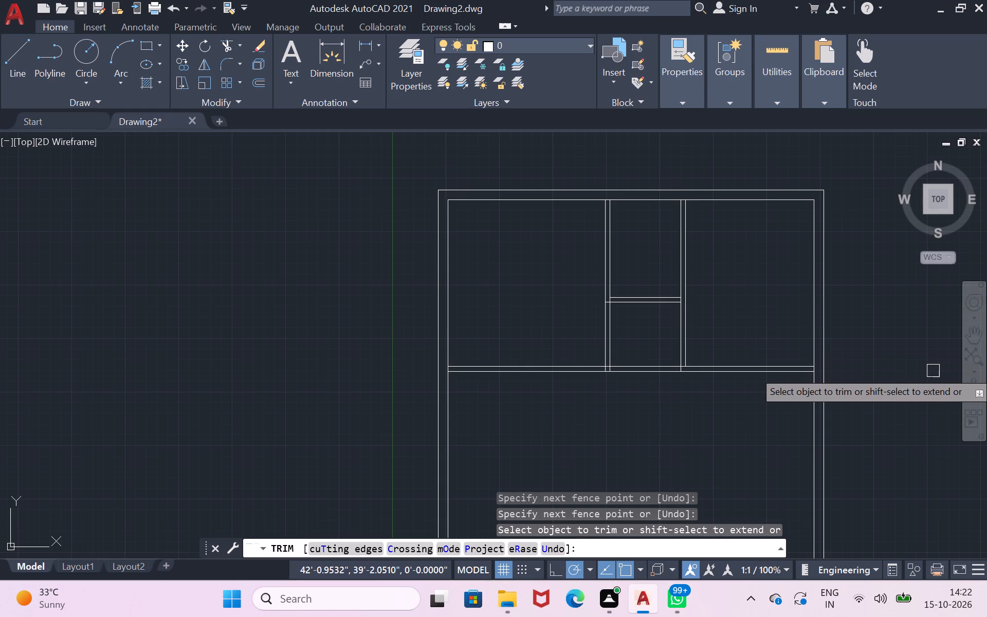
{"action": "scroll", "coordinate": [934, 371], "scroll_direction": "up", "scroll_amount": 1}
{"action": "scroll", "coordinate": [934, 371], "scroll_direction": "down", "scroll_amount": 1}
Review the partition layout along the long horizontal partition and the open area below it down to the bottom outer wall.
{"action": "left_click", "coordinate": [973, 336]}
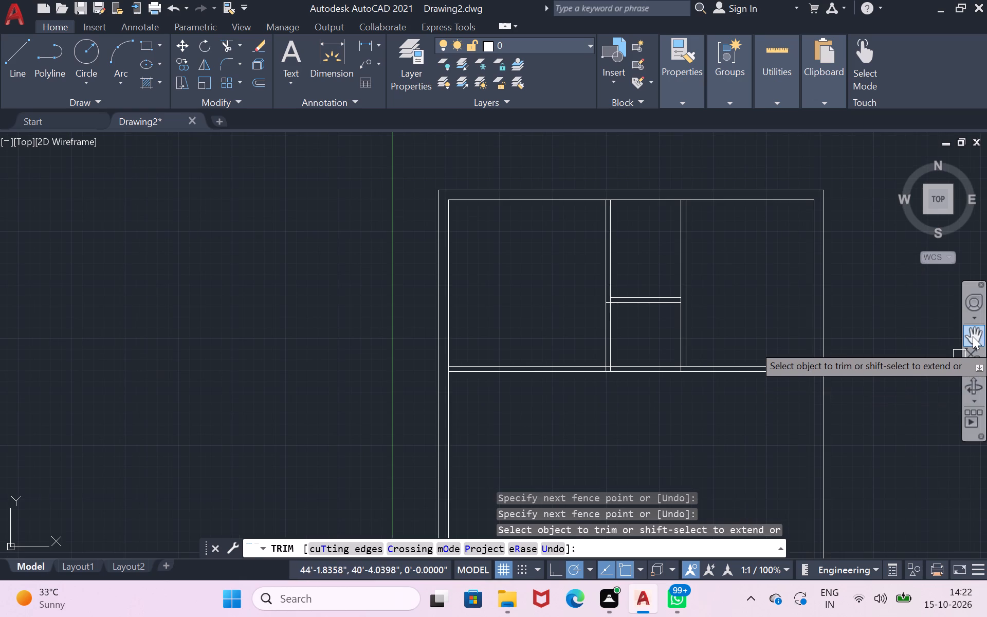
{"action": "left_click_drag", "start_coordinate": [860, 471], "coordinate": [856, 434]}
{"action": "left_click_drag", "start_coordinate": [855, 459], "coordinate": [836, 447]}
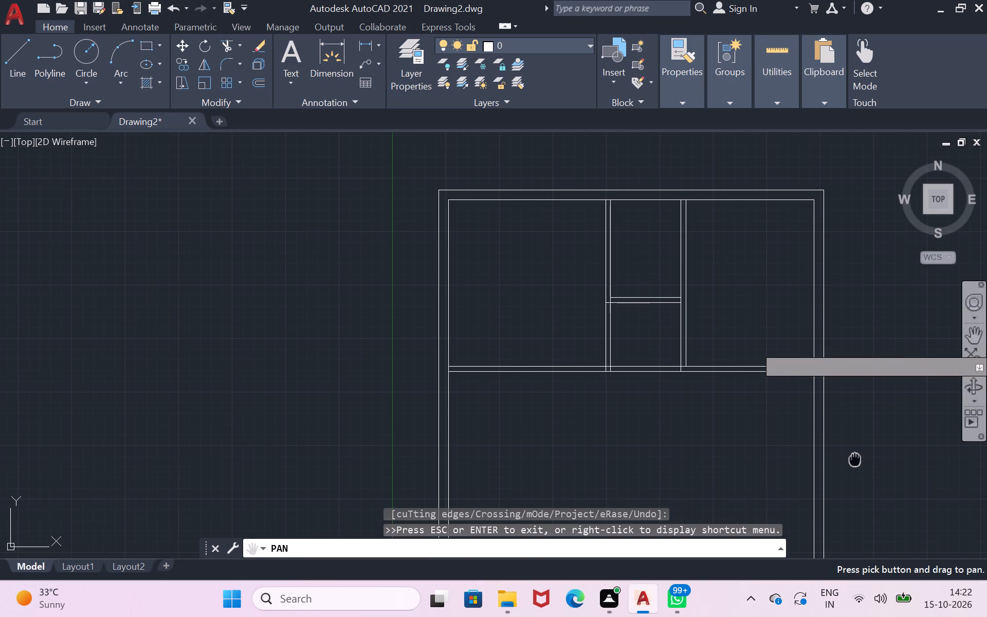
{"action": "left_click_drag", "start_coordinate": [836, 447], "coordinate": [727, 389]}
{"action": "scroll", "coordinate": [726, 391], "scroll_direction": "down", "scroll_amount": 1}
{"action": "left_click_drag", "start_coordinate": [723, 407], "coordinate": [696, 387]}
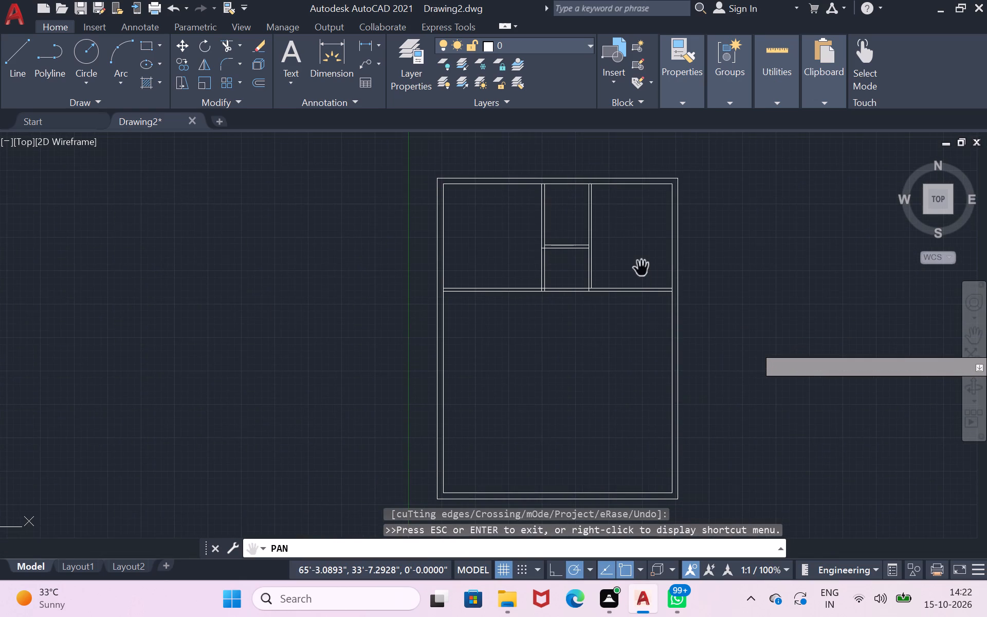
{"action": "scroll", "coordinate": [642, 268], "scroll_direction": "up", "scroll_amount": 2}
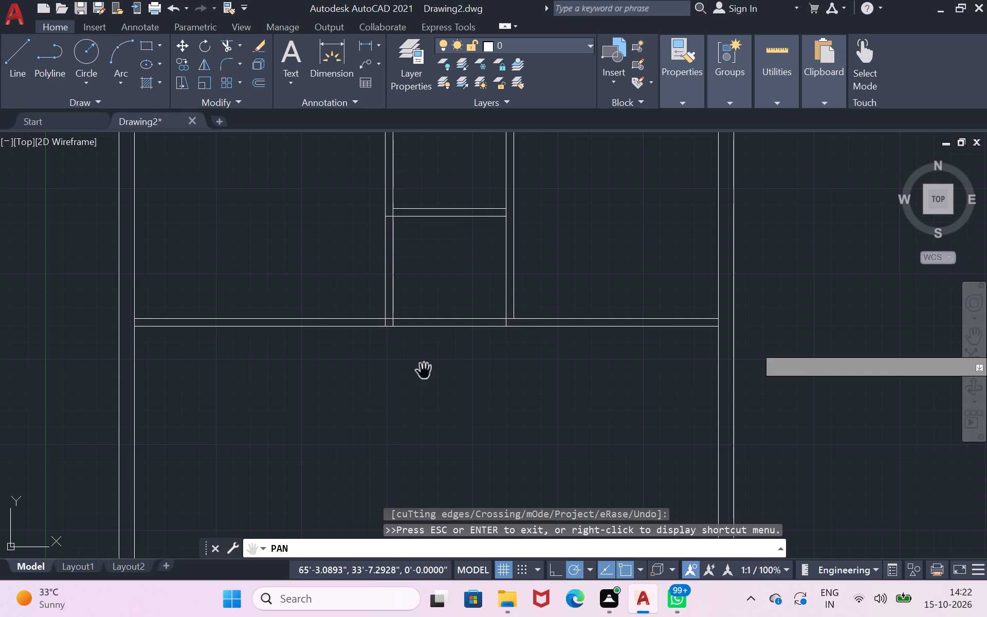
{"action": "scroll", "coordinate": [432, 383], "scroll_direction": "up", "scroll_amount": 1}
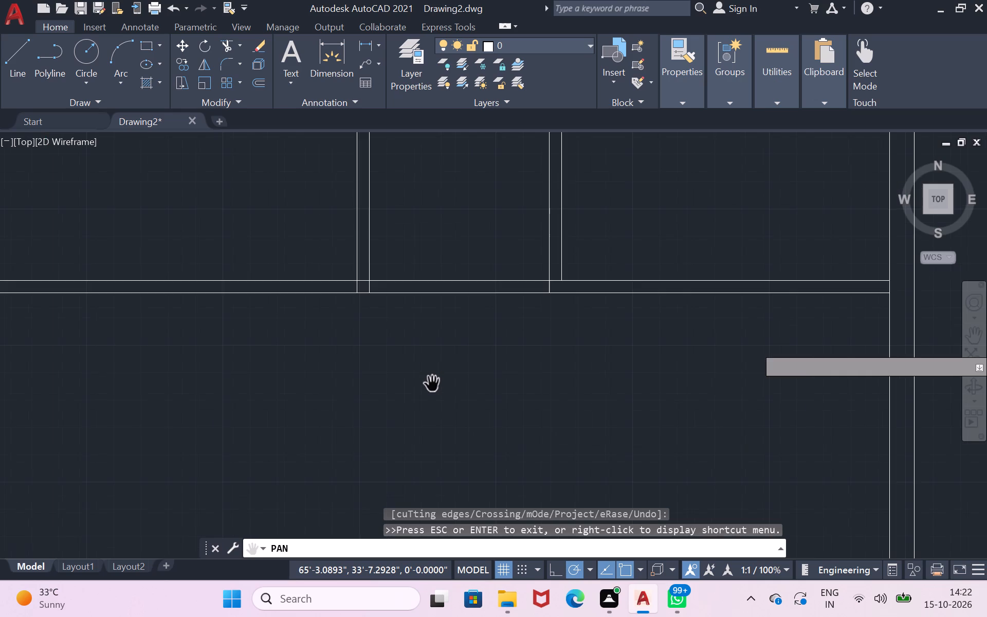
{"action": "scroll", "coordinate": [432, 384], "scroll_direction": "down", "scroll_amount": 1}
{"action": "left_click_drag", "start_coordinate": [429, 393], "coordinate": [430, 386]}
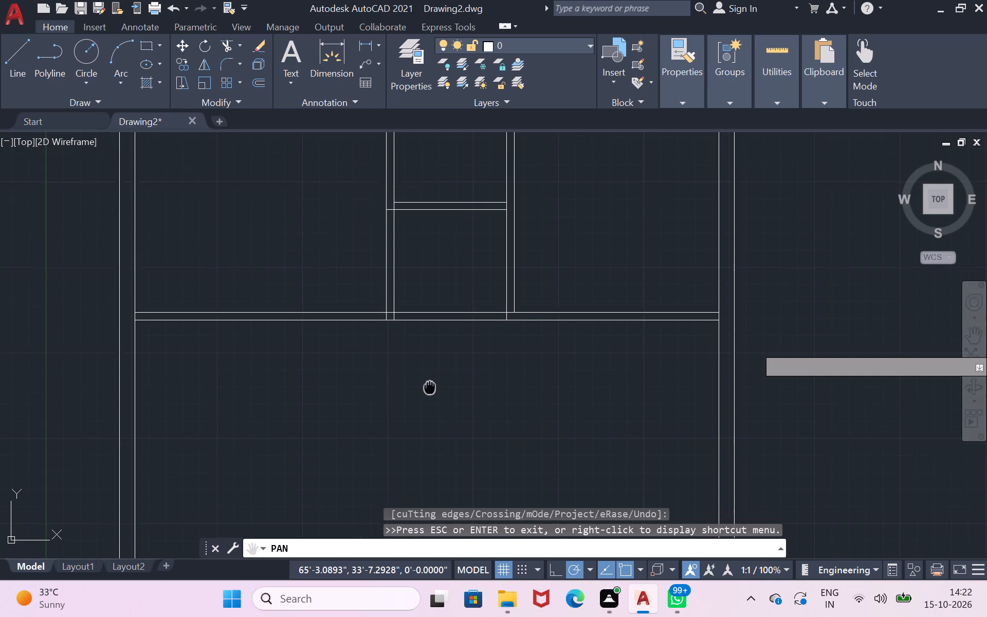
{"action": "left_click_drag", "start_coordinate": [430, 386], "coordinate": [408, 287]}
{"action": "left_click_drag", "start_coordinate": [429, 325], "coordinate": [432, 352]}
{"action": "scroll", "coordinate": [479, 236], "scroll_direction": "up", "scroll_amount": 1}
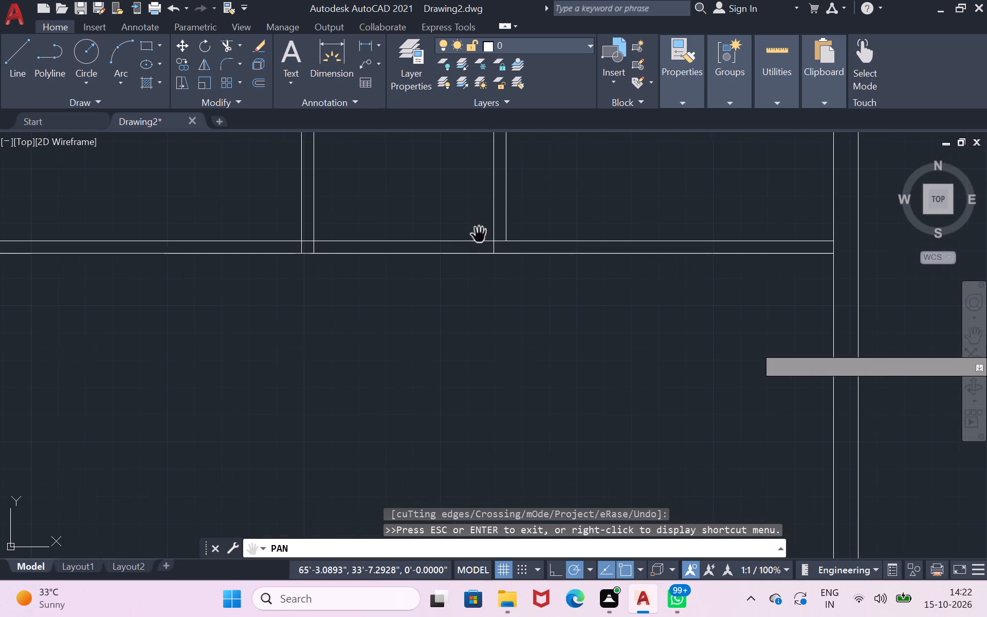
{"action": "left_click_drag", "start_coordinate": [361, 193], "coordinate": [371, 209]}
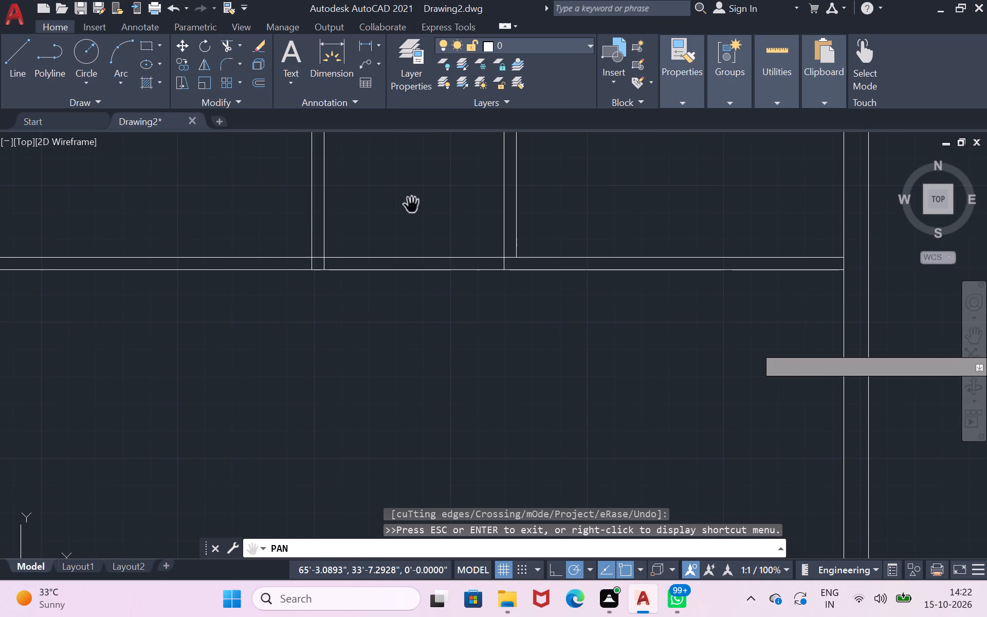
{"action": "left_click_drag", "start_coordinate": [407, 194], "coordinate": [433, 212]}
{"action": "scroll", "coordinate": [433, 211], "scroll_direction": "down", "scroll_amount": 1}
{"action": "left_click_drag", "start_coordinate": [433, 208], "coordinate": [426, 215]}
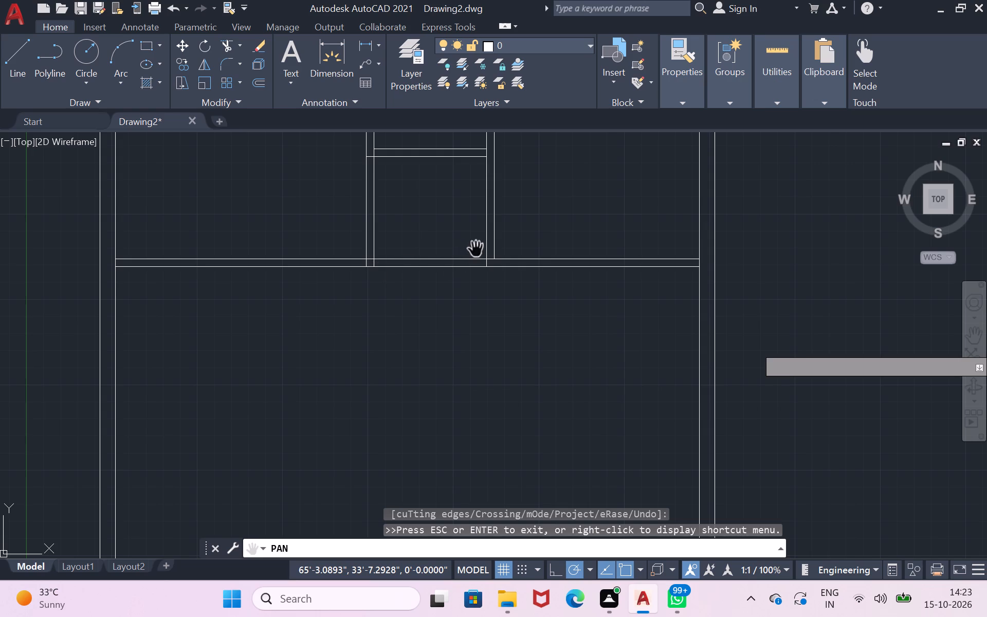
{"action": "left_click_drag", "start_coordinate": [500, 262], "coordinate": [536, 260]}
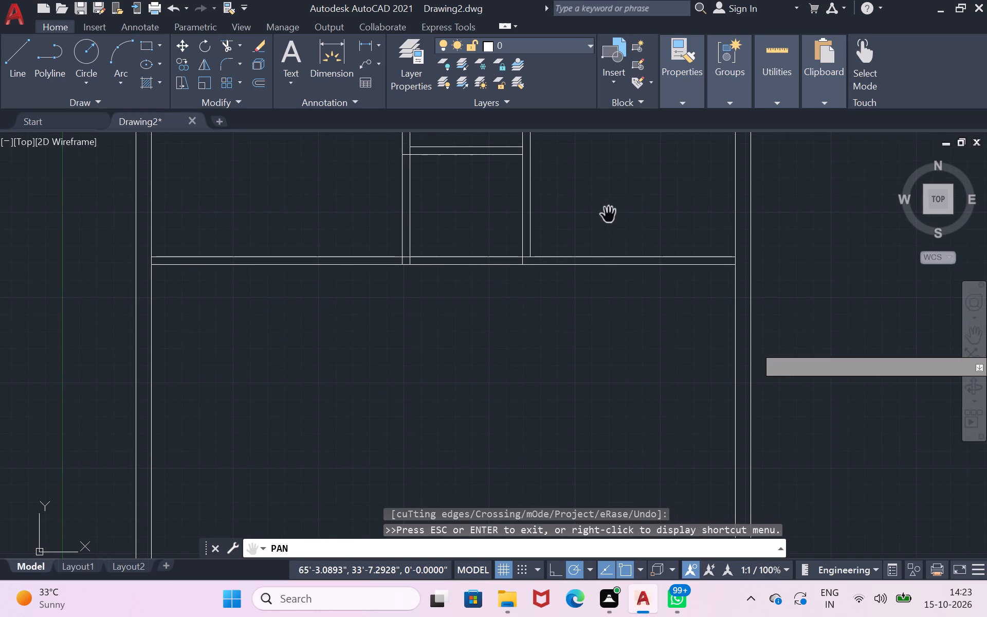
{"action": "left_click_drag", "start_coordinate": [609, 215], "coordinate": [649, 300]}
{"action": "scroll", "coordinate": [646, 302], "scroll_direction": "down", "scroll_amount": 1}
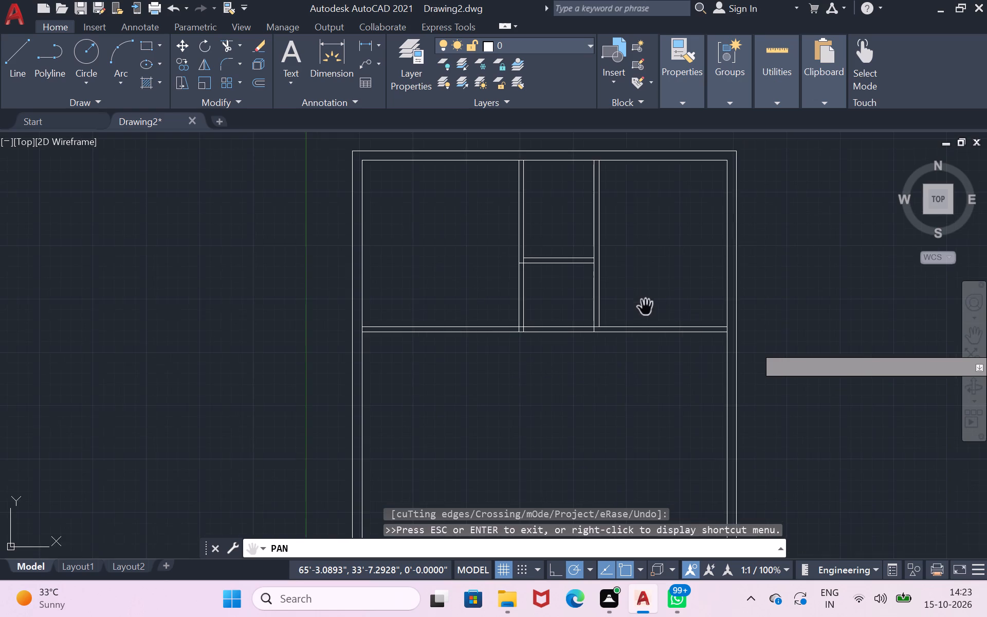
{"action": "left_click_drag", "start_coordinate": [606, 424], "coordinate": [517, 232]}
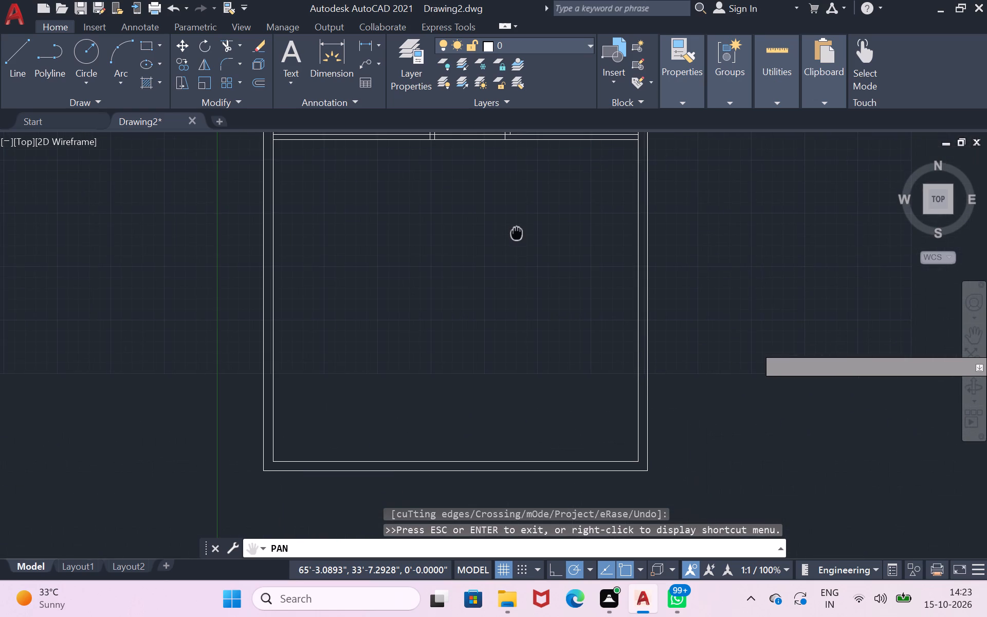
{"action": "left_click_drag", "start_coordinate": [517, 232], "coordinate": [498, 339]}
{"action": "scroll", "coordinate": [499, 327], "scroll_direction": "down", "scroll_amount": 1}
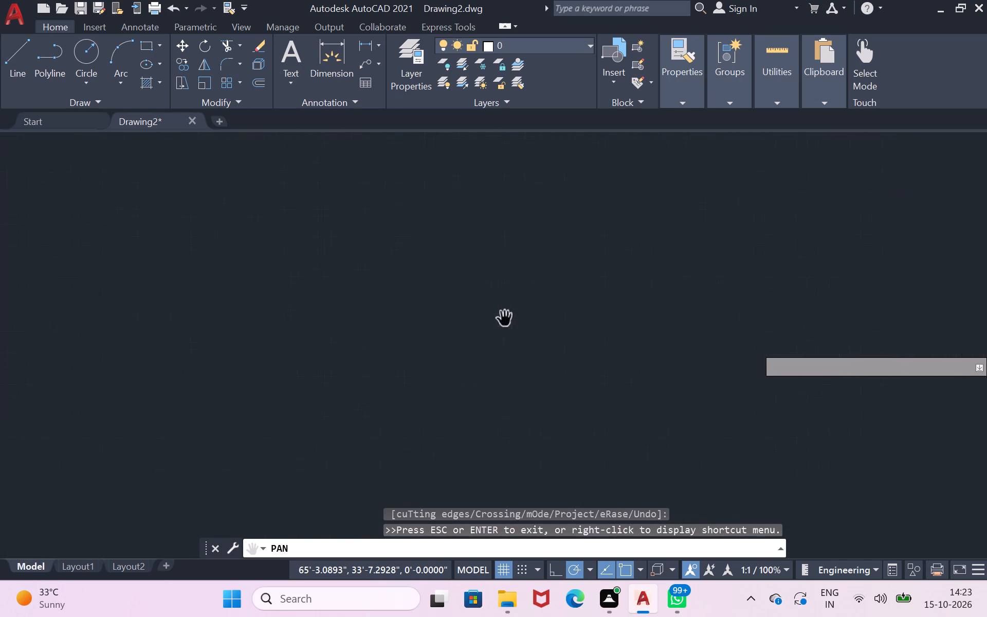
Examine the open area between the long horizontal partition and the bottom outer wall, and end trimming.
{"action": "scroll", "coordinate": [496, 374], "scroll_direction": "up", "scroll_amount": 2}
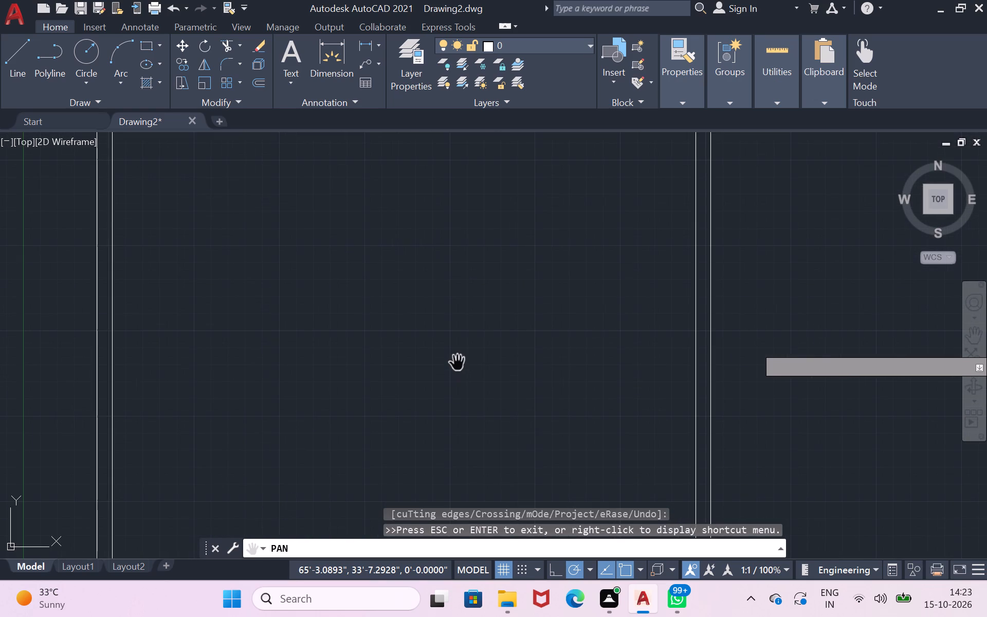
{"action": "scroll", "coordinate": [456, 360], "scroll_direction": "down", "scroll_amount": 1}
{"action": "left_click_drag", "start_coordinate": [452, 344], "coordinate": [454, 297]}
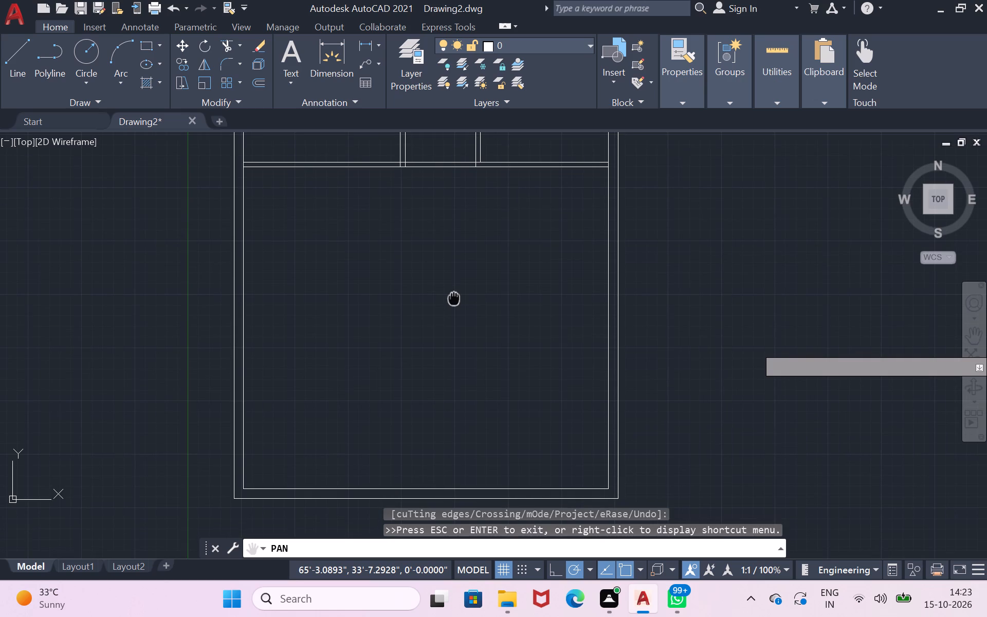
{"action": "left_click_drag", "start_coordinate": [454, 297], "coordinate": [454, 297]}
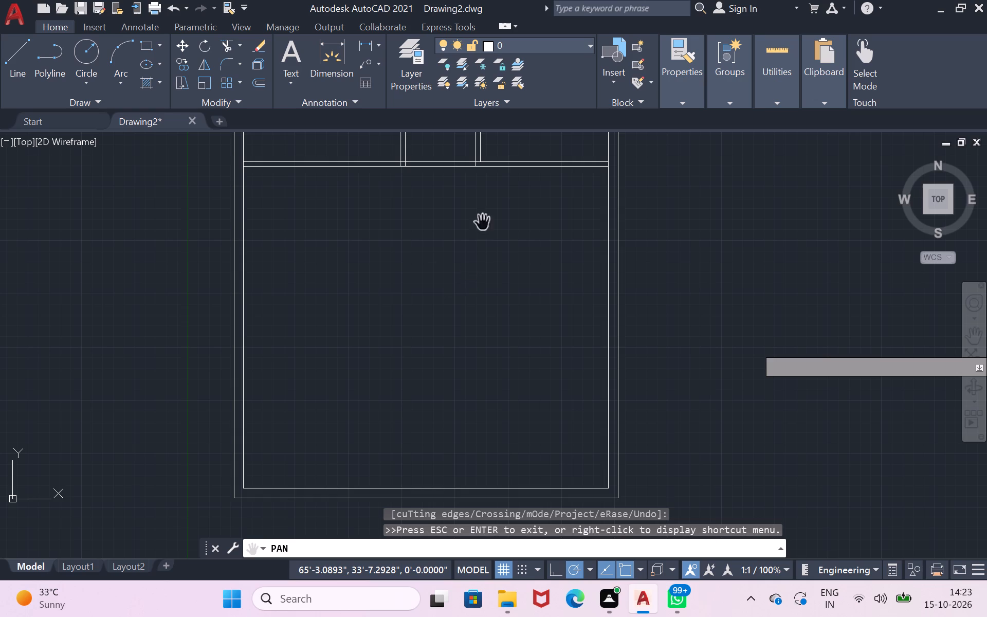
{"action": "left_click_drag", "start_coordinate": [219, 199], "coordinate": [248, 235]}
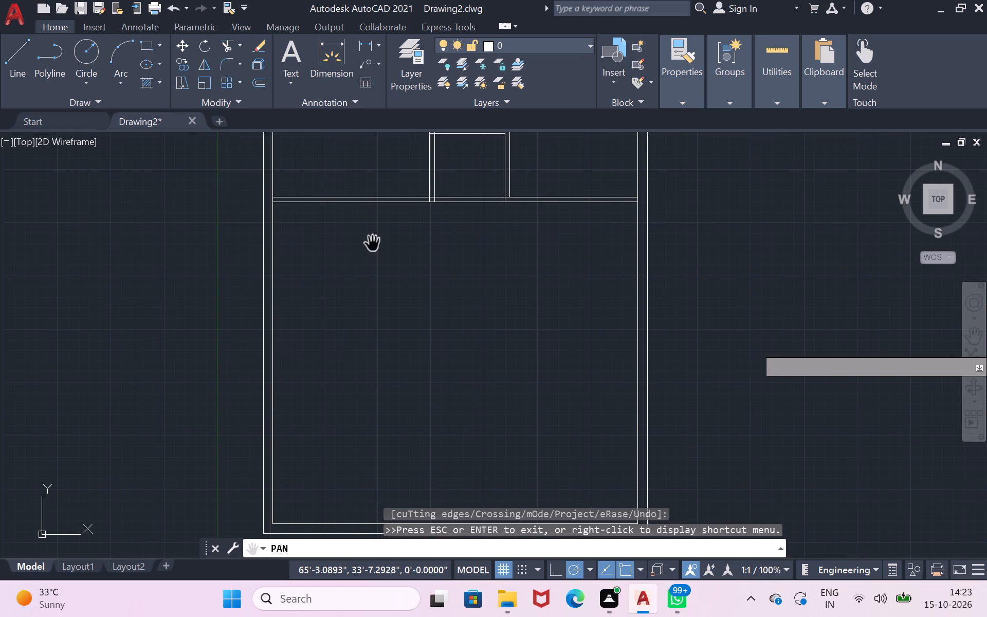
{"action": "left_click_drag", "start_coordinate": [407, 363], "coordinate": [410, 330]}
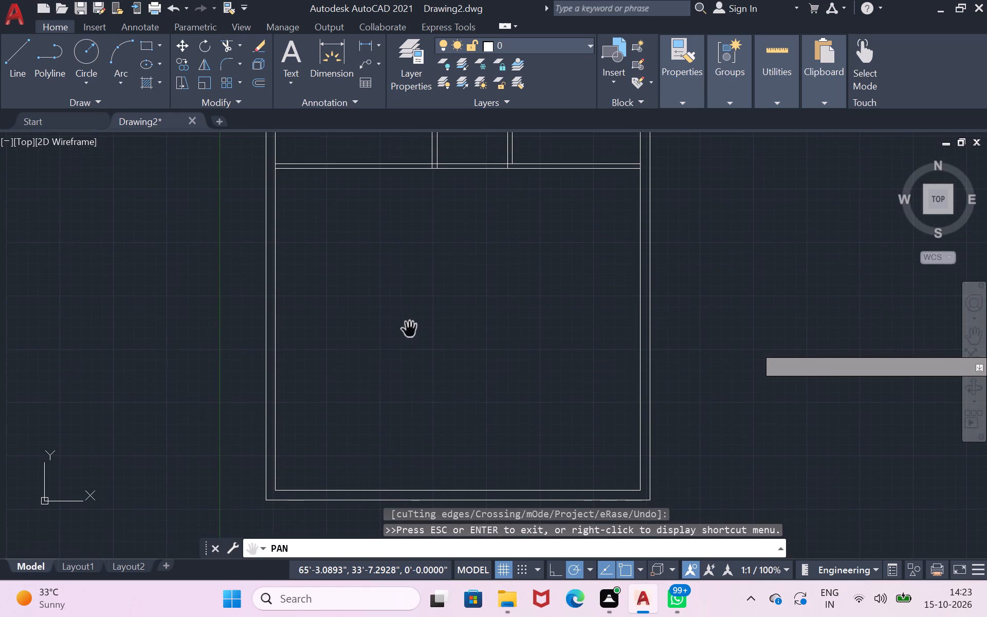
{"action": "left_click_drag", "start_coordinate": [403, 324], "coordinate": [393, 324]}
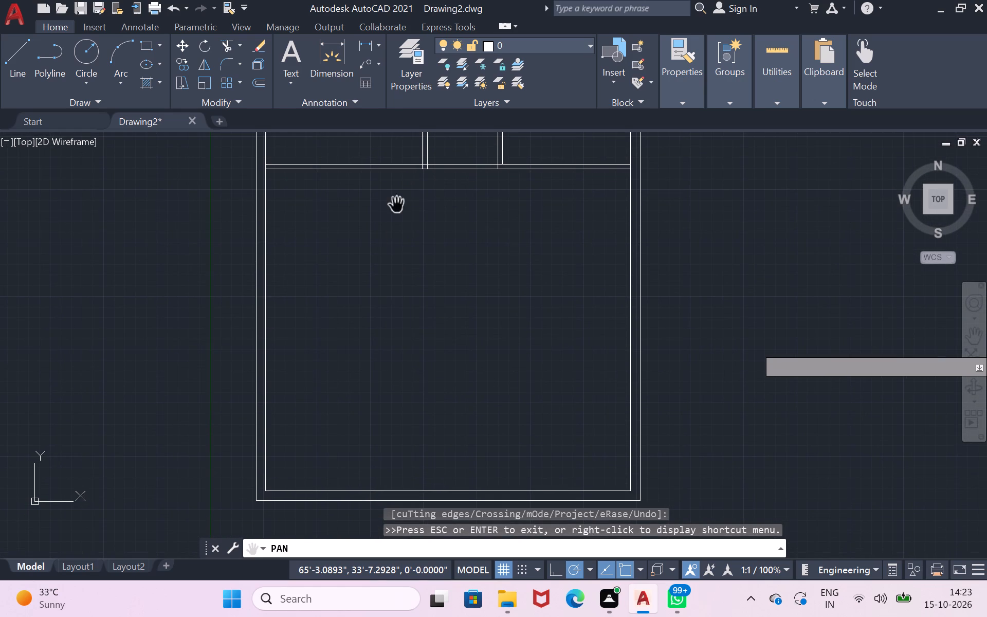
{"action": "left_click_drag", "start_coordinate": [397, 205], "coordinate": [391, 238]}
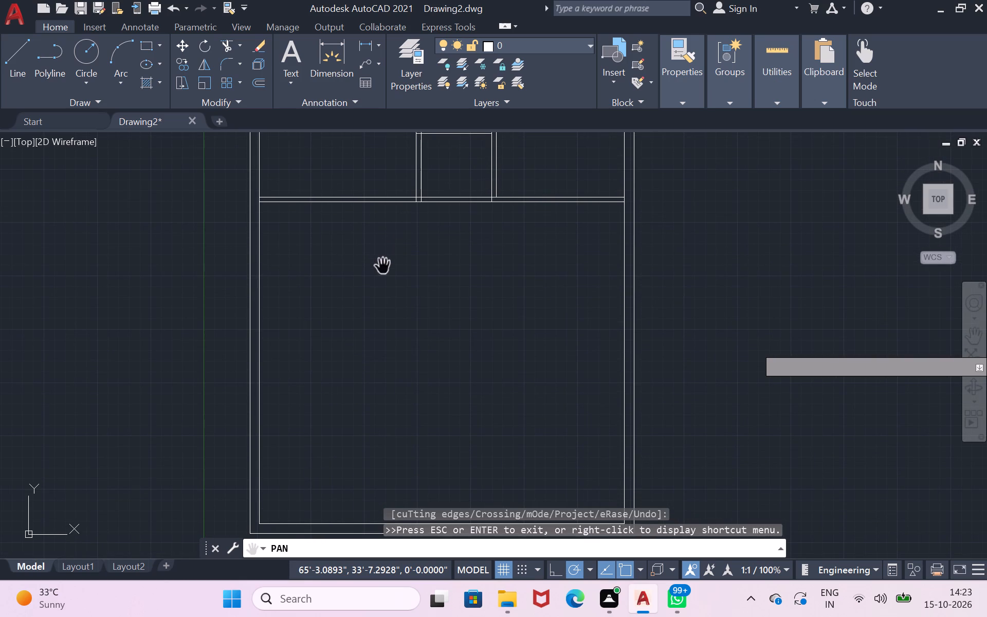
{"action": "left_click_drag", "start_coordinate": [370, 314], "coordinate": [390, 287]}
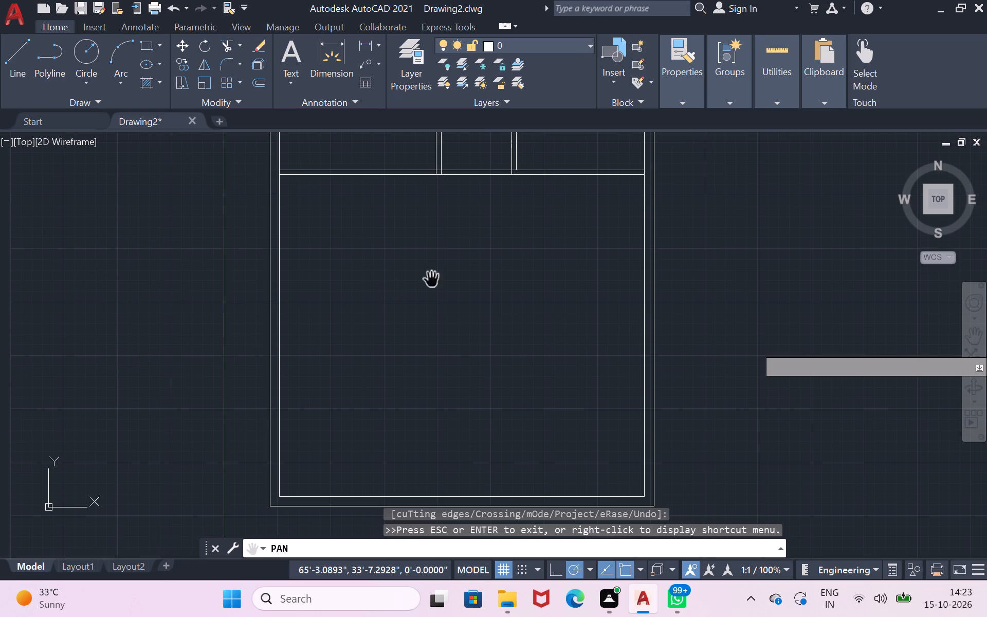
{"action": "left_click_drag", "start_coordinate": [478, 275], "coordinate": [472, 274]}
{"action": "left_click_drag", "start_coordinate": [357, 279], "coordinate": [363, 279]}
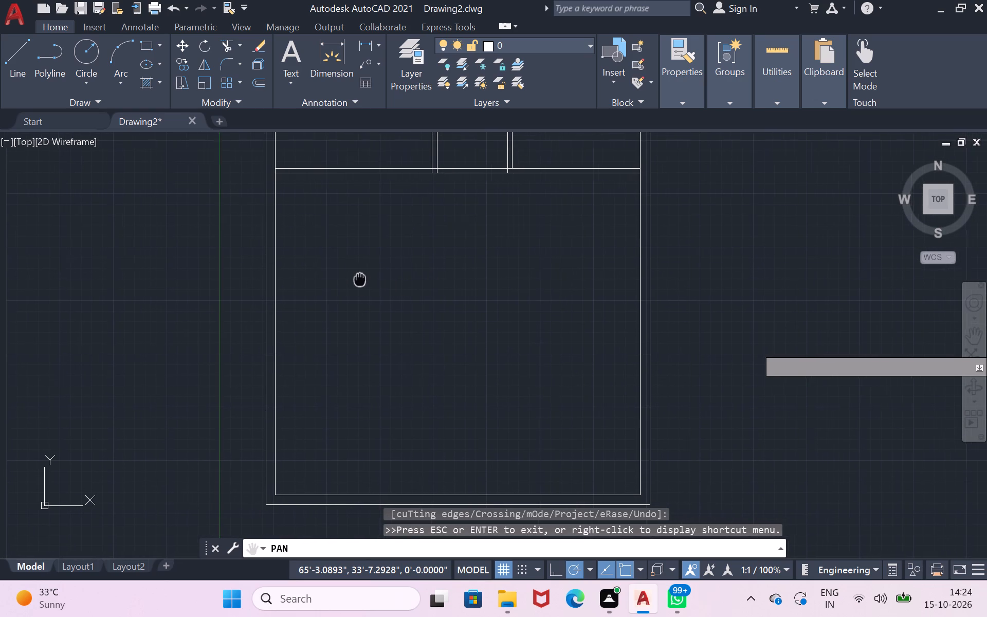
{"action": "left_click_drag", "start_coordinate": [363, 279], "coordinate": [363, 267]}
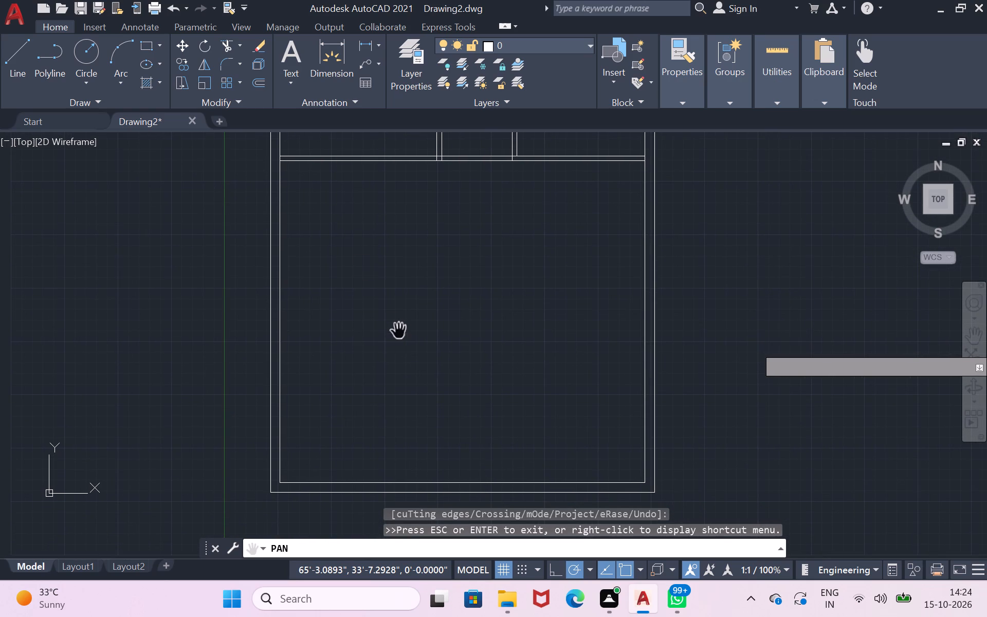
{"action": "left_click_drag", "start_coordinate": [398, 328], "coordinate": [412, 339]}
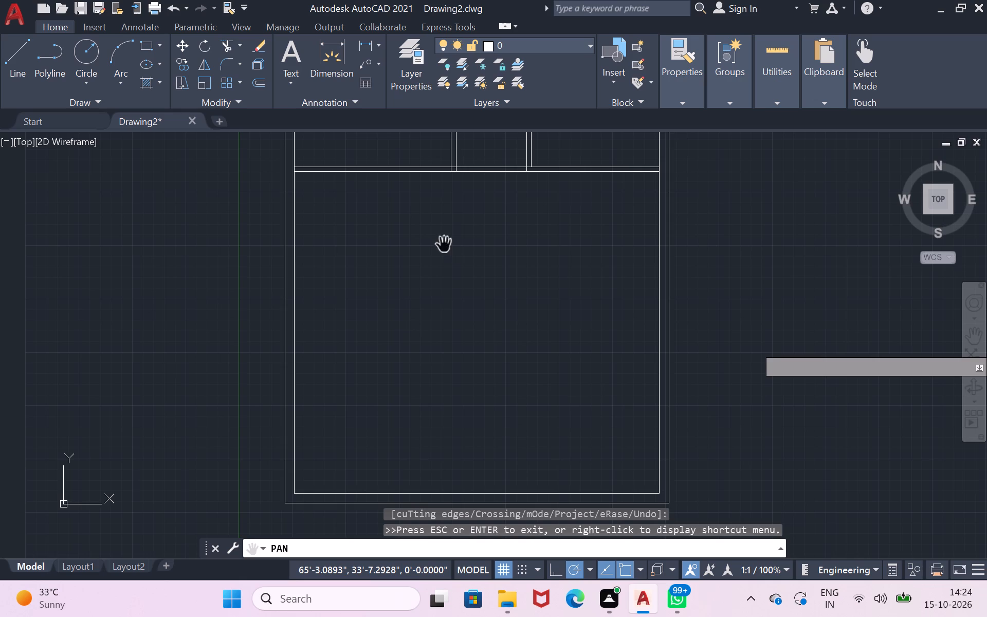
{"action": "left_click_drag", "start_coordinate": [457, 334], "coordinate": [475, 350]}
{"action": "key", "text": "Return"}
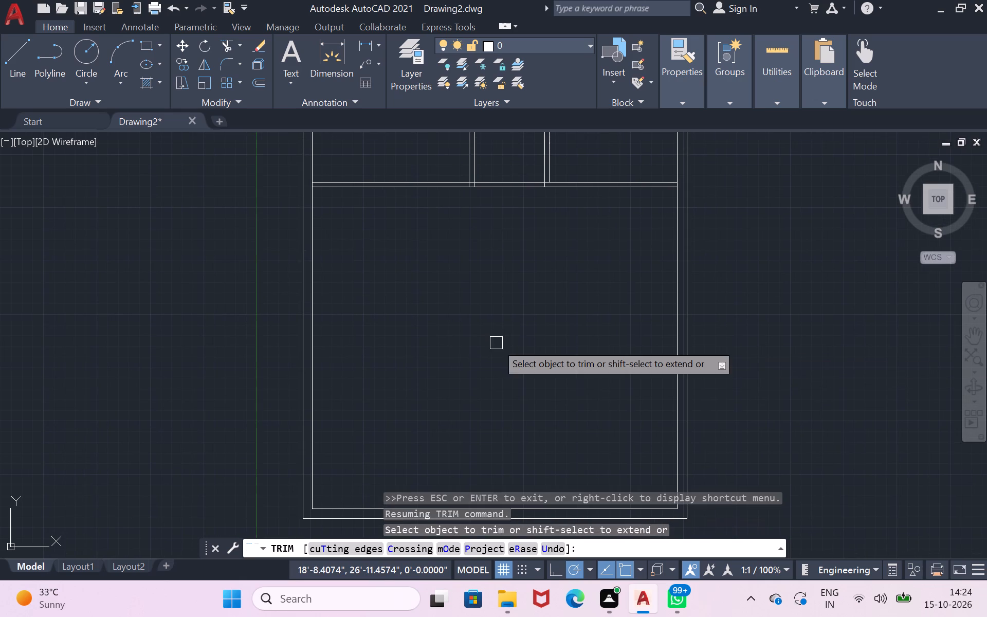
{"action": "key", "text": "Escape"}
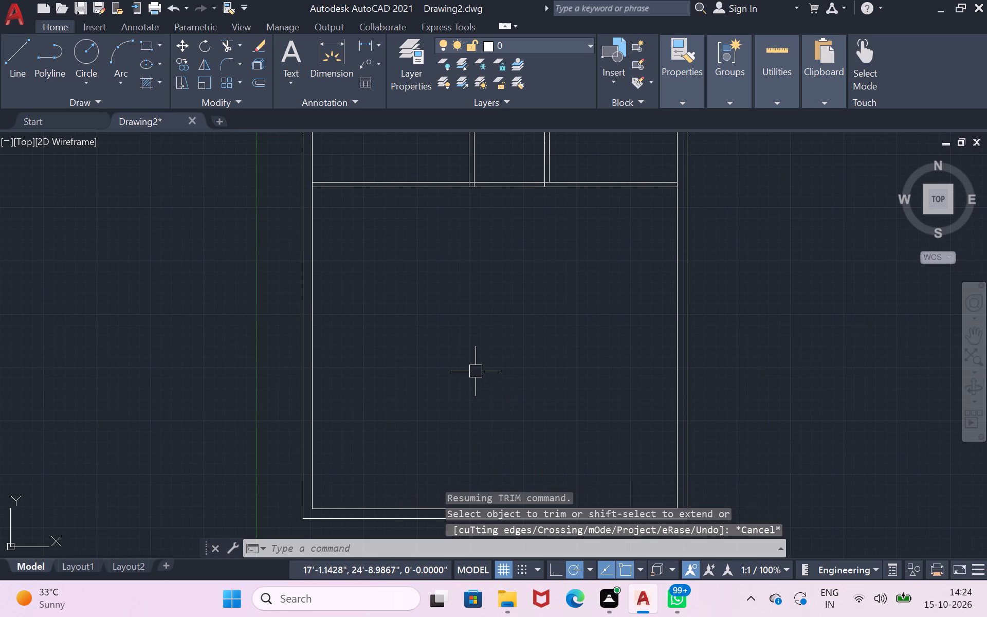
Draw an 11'0" line down the left outer wall's inner face from the lower face of the long horizontal partition.
{"action": "left_click", "coordinate": [30, 49]}
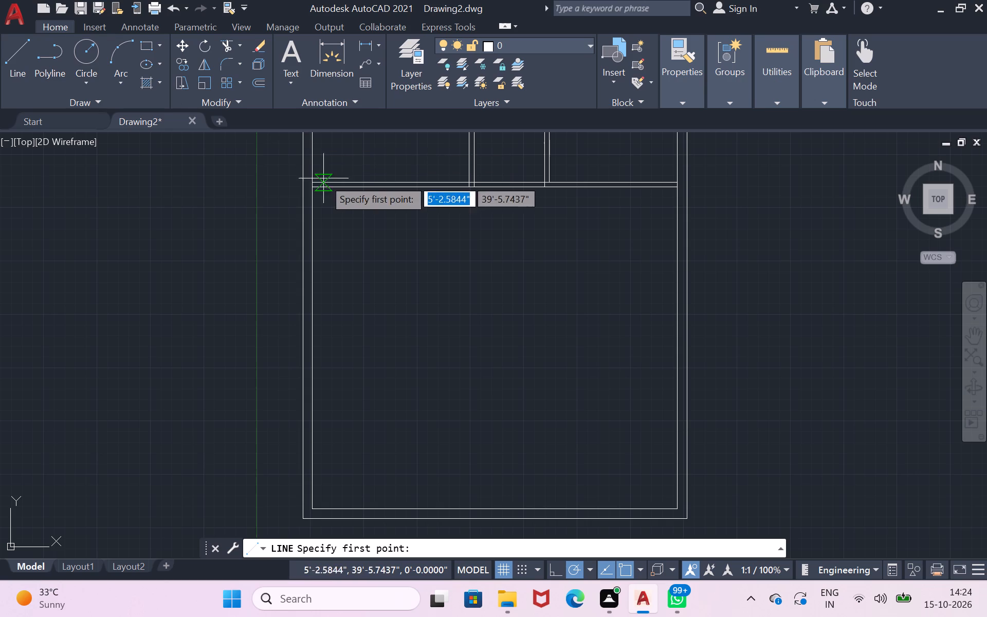
{"action": "scroll", "coordinate": [310, 192], "scroll_direction": "up", "scroll_amount": 1}
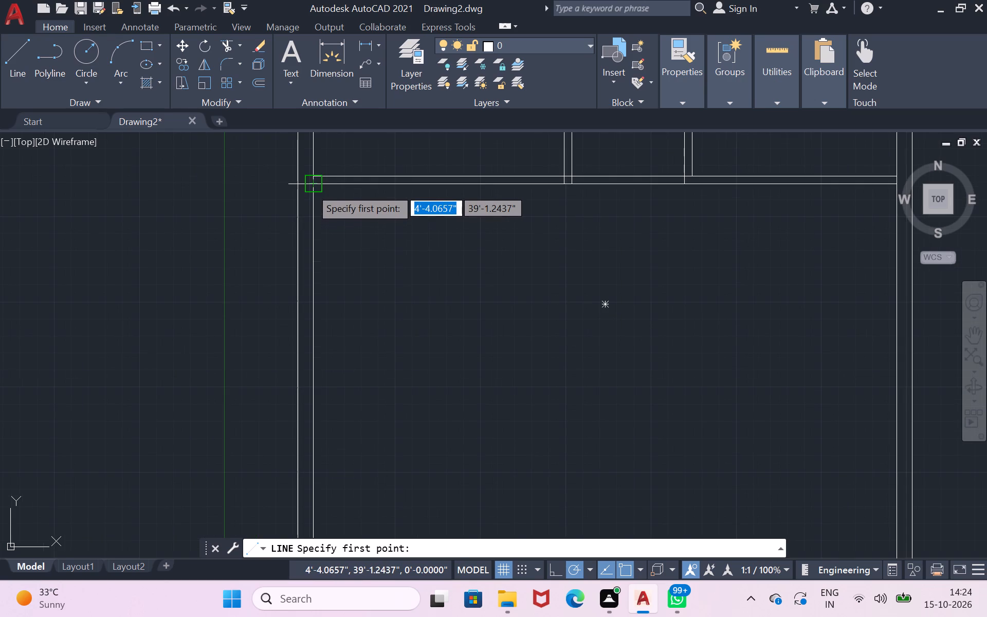
{"action": "left_click", "coordinate": [310, 188]}
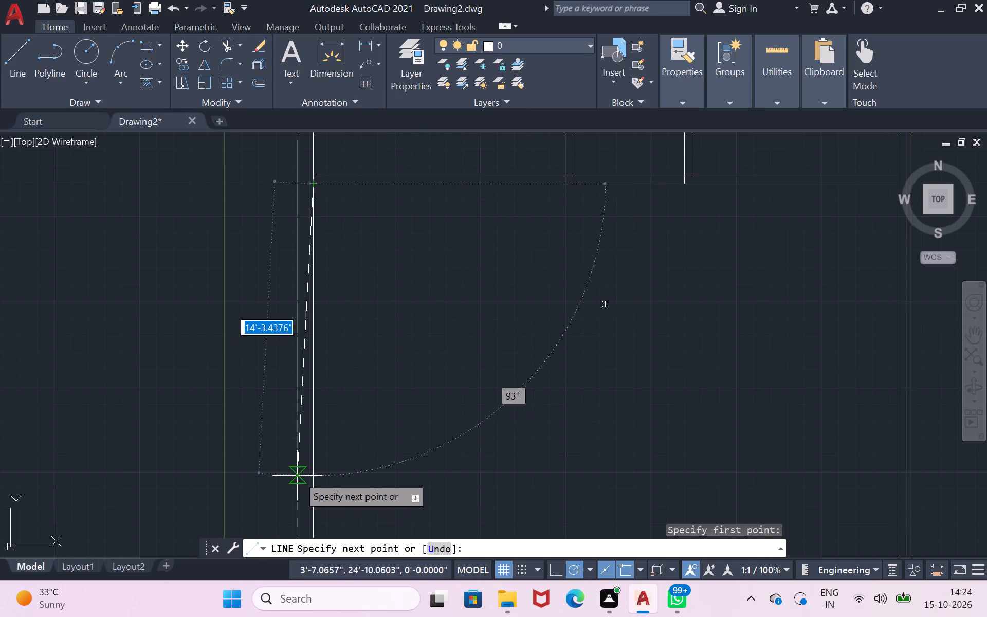
{"action": "scroll", "coordinate": [330, 451], "scroll_direction": "down", "scroll_amount": 2}
{"action": "scroll", "coordinate": [442, 436], "scroll_direction": "down", "scroll_amount": 2}
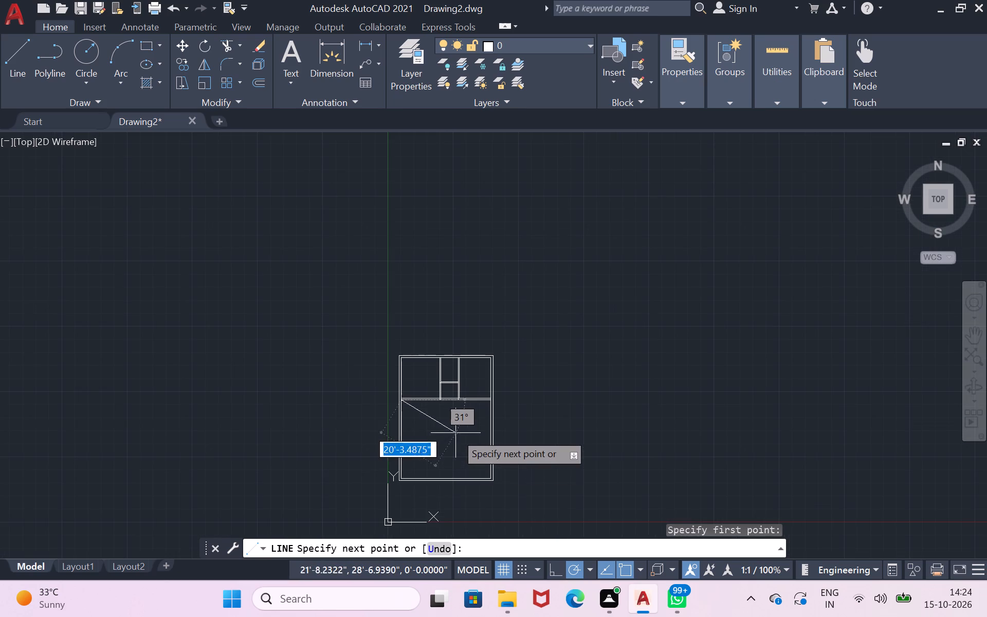
{"action": "scroll", "coordinate": [403, 489], "scroll_direction": "up", "scroll_amount": 3}
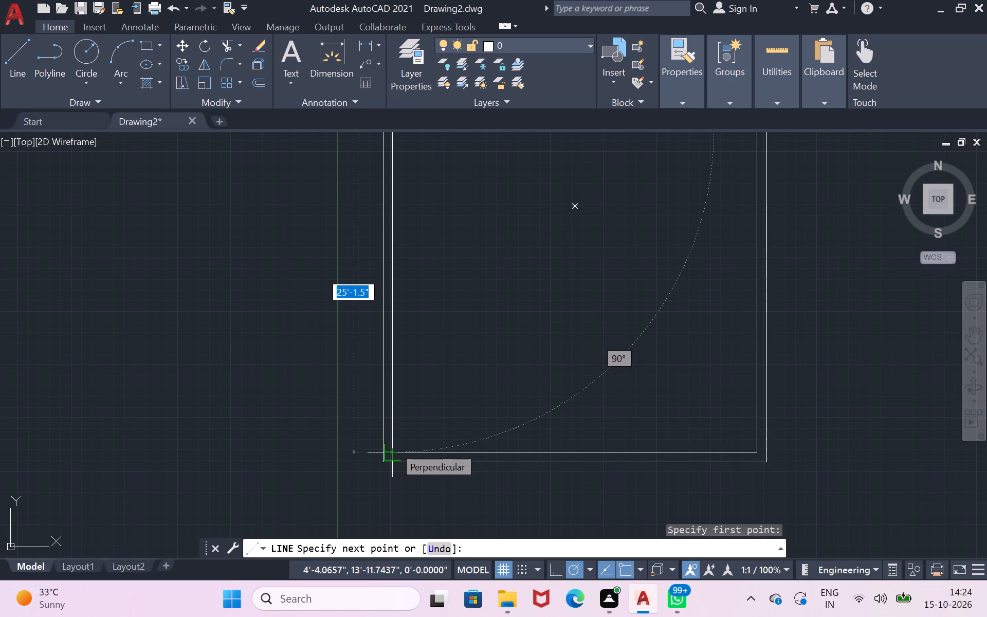
{"action": "type", "text": "11"}
{"action": "type", "text": "'0"}
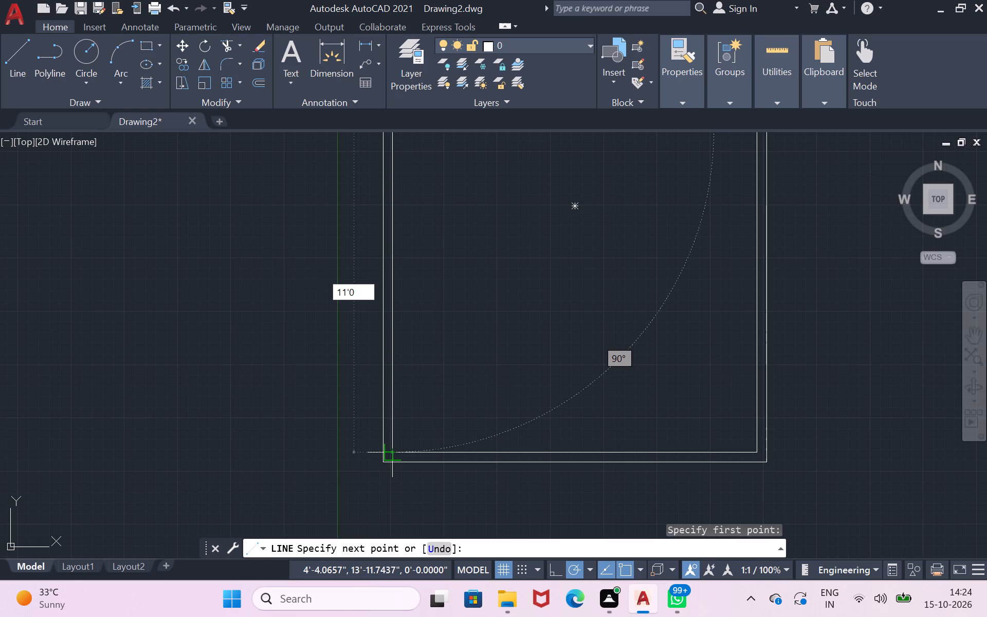
{"action": "key", "text": "shift+quotedbl"}
{"action": "key", "text": "Return"}
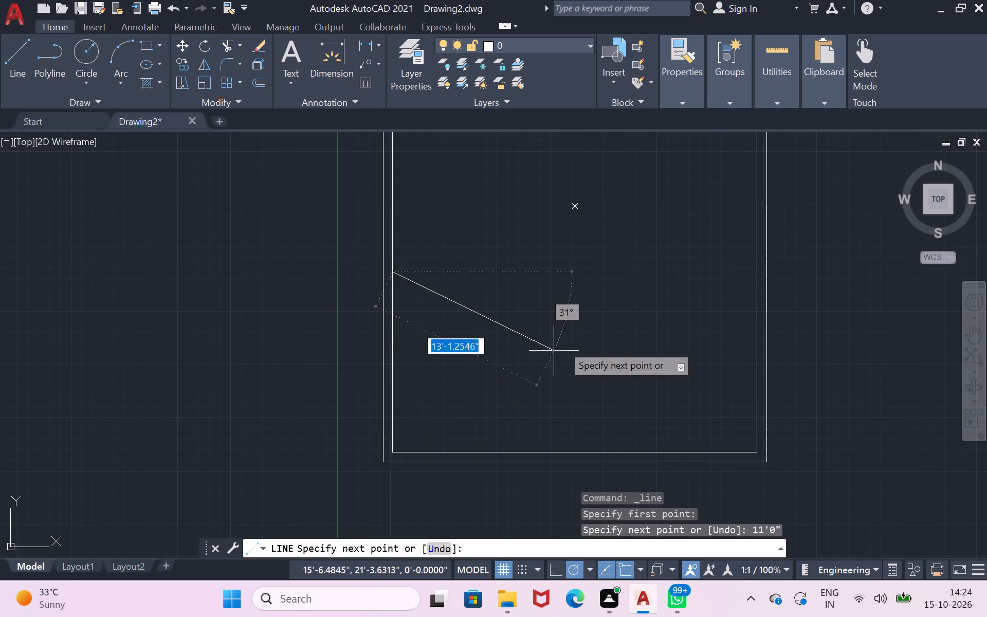
Continue the line horizontally 12'0" into the open area from the lower end of the 11'0" segment.
{"action": "scroll", "coordinate": [634, 269], "scroll_direction": "down", "scroll_amount": 1}
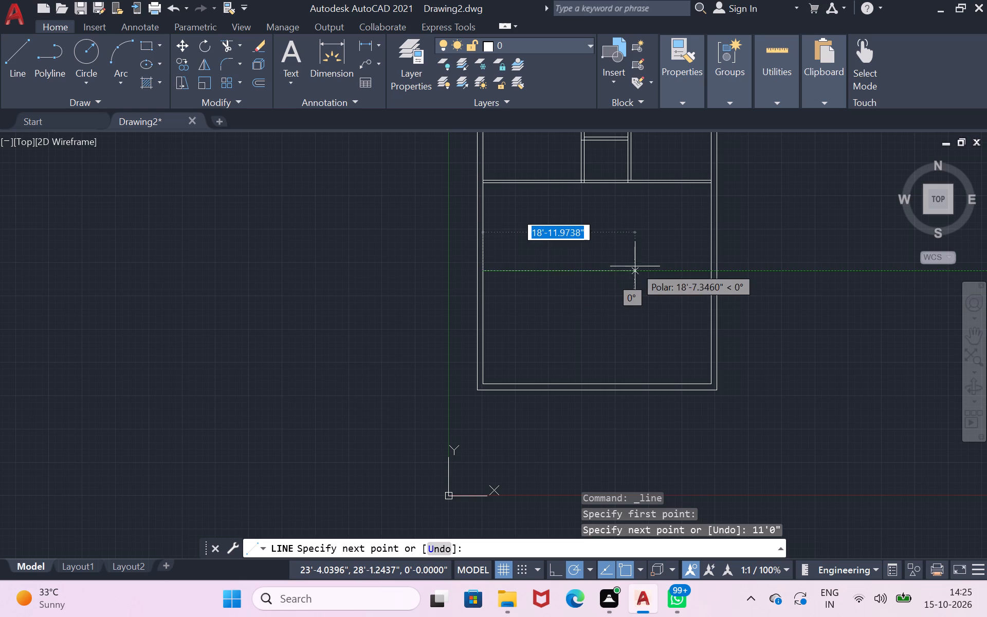
{"action": "type", "text": "12"}
{"action": "type", "text": "'0"}
{"action": "key", "text": "shift+quotedbl"}
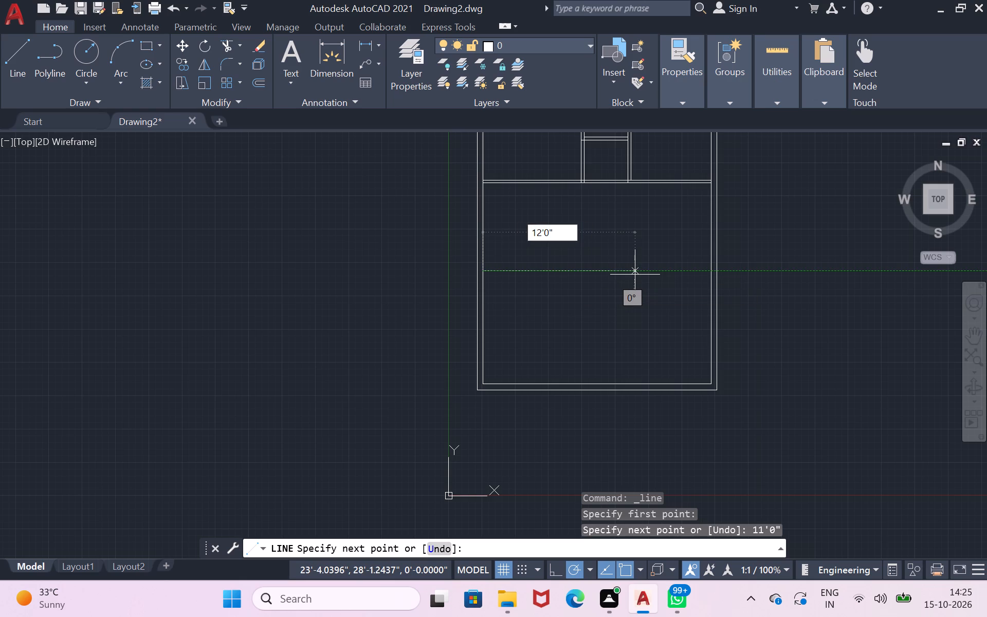
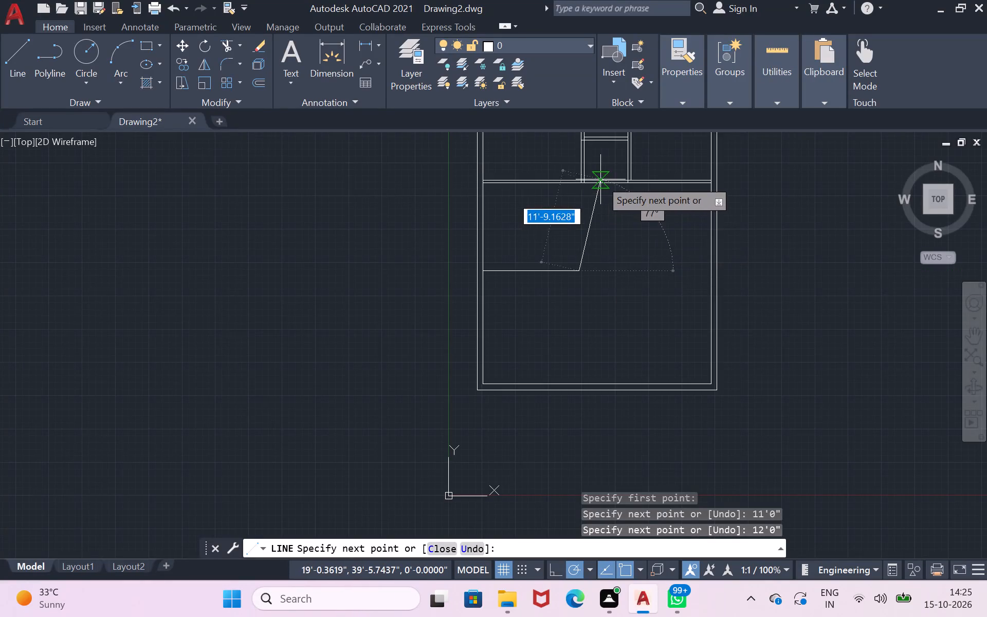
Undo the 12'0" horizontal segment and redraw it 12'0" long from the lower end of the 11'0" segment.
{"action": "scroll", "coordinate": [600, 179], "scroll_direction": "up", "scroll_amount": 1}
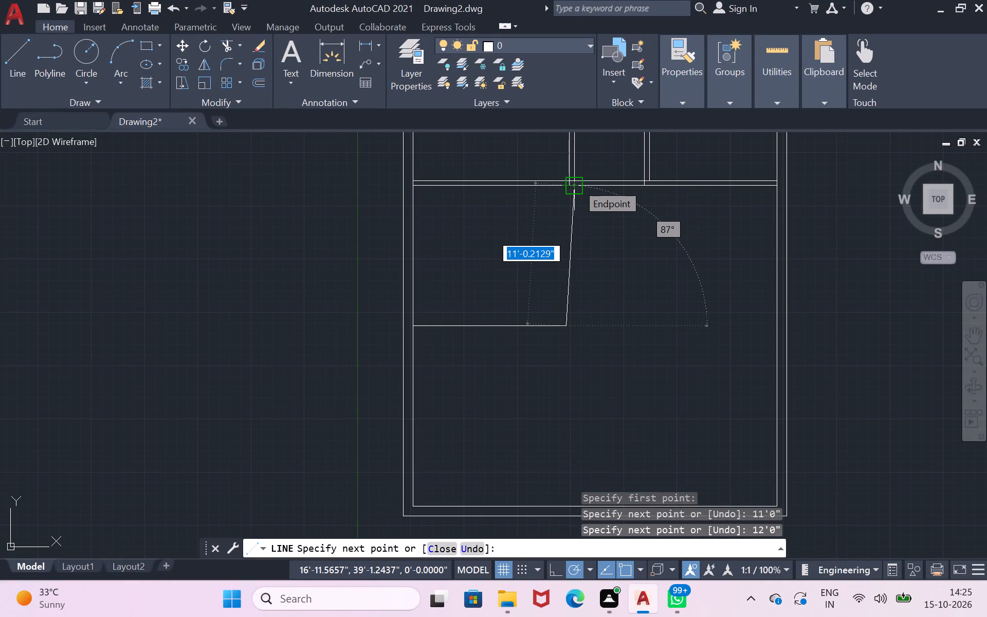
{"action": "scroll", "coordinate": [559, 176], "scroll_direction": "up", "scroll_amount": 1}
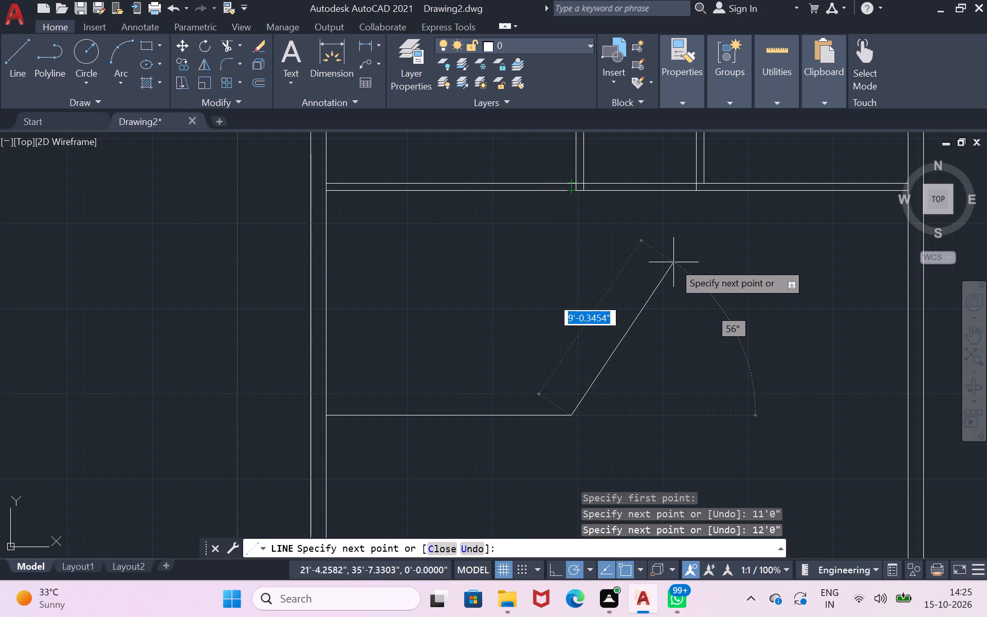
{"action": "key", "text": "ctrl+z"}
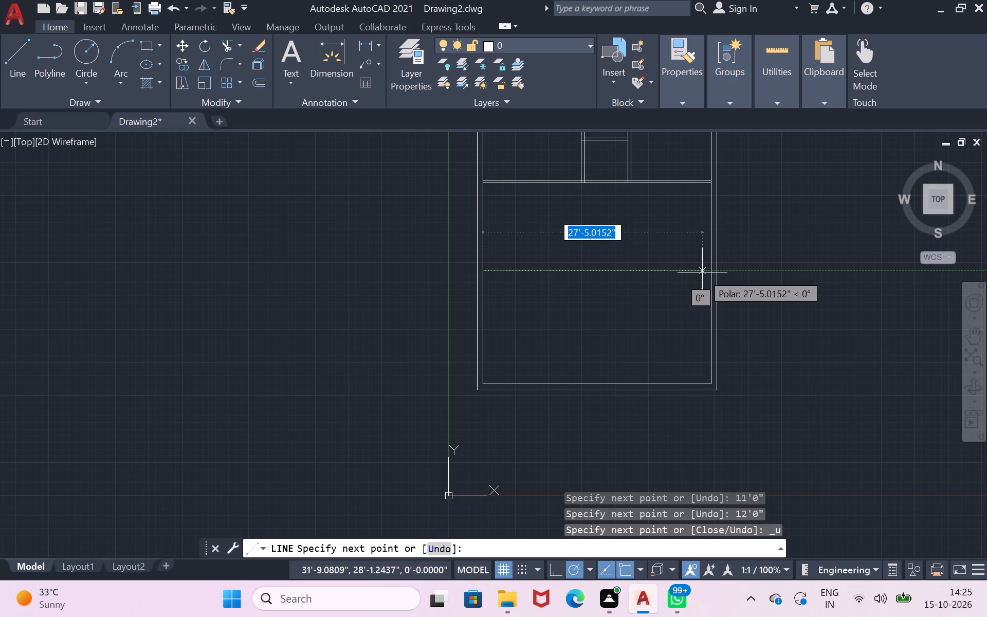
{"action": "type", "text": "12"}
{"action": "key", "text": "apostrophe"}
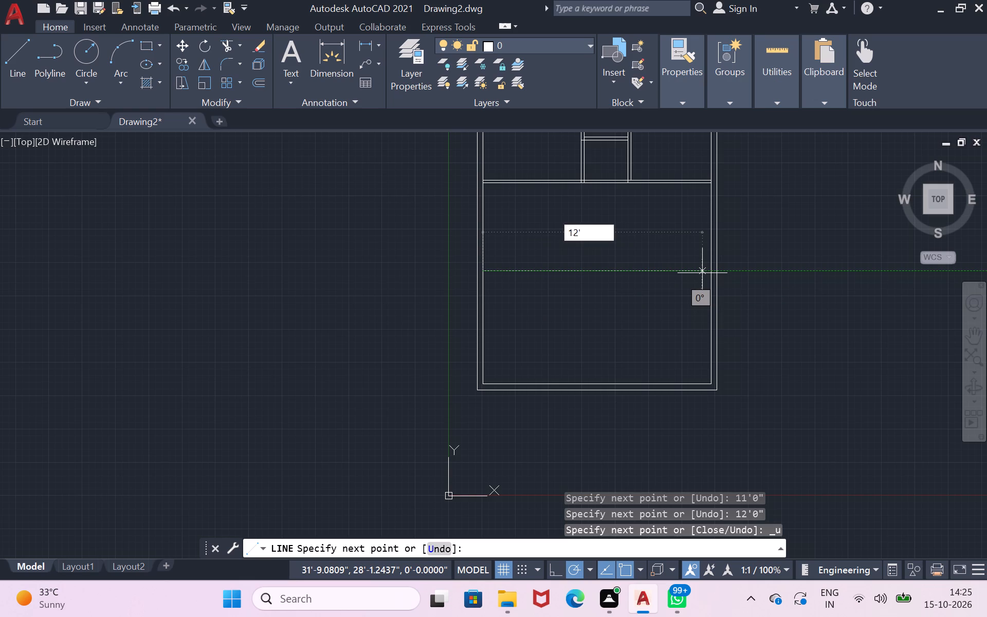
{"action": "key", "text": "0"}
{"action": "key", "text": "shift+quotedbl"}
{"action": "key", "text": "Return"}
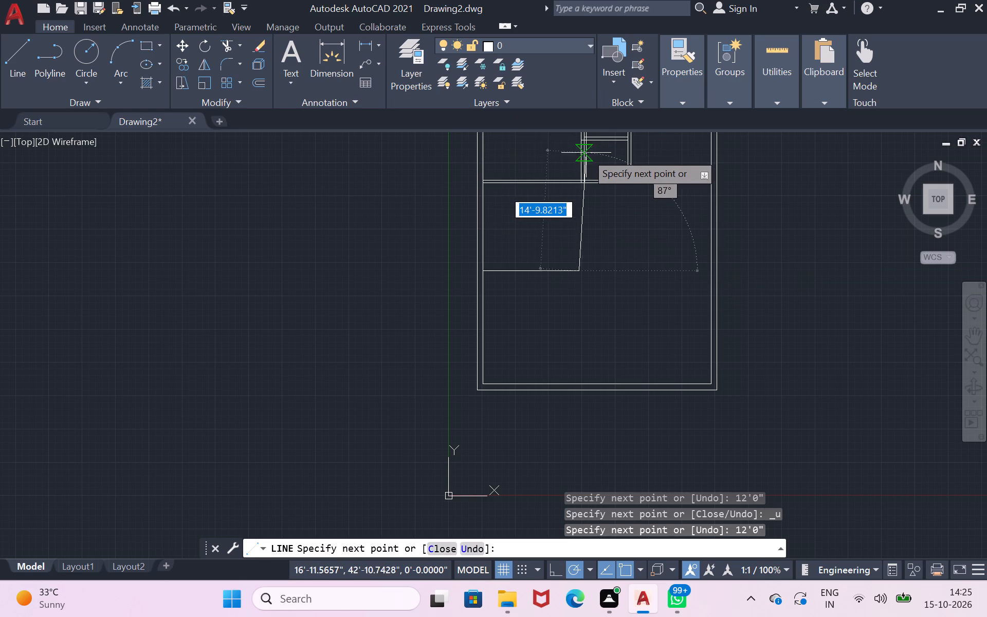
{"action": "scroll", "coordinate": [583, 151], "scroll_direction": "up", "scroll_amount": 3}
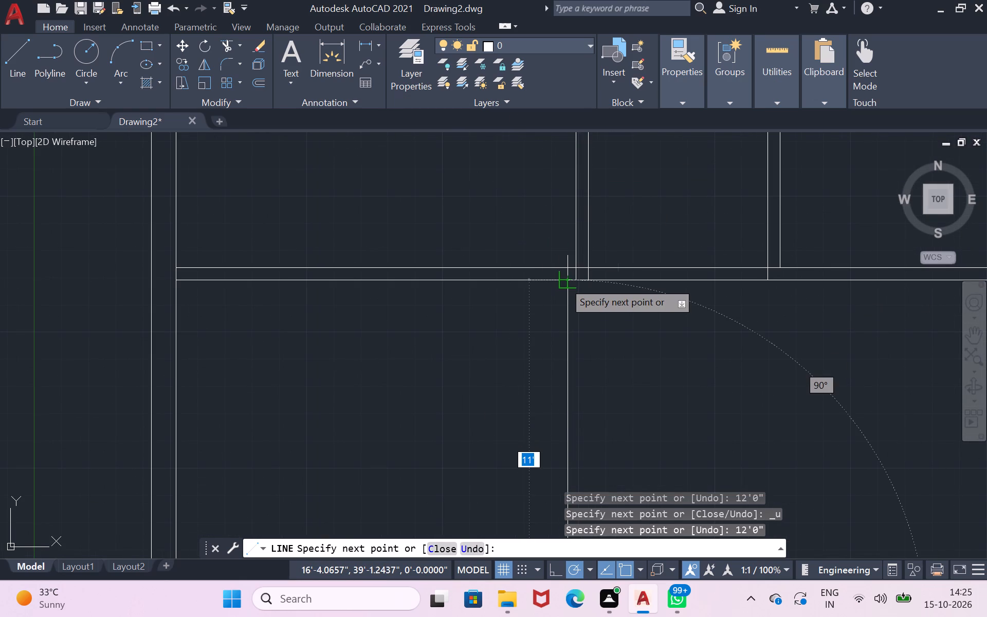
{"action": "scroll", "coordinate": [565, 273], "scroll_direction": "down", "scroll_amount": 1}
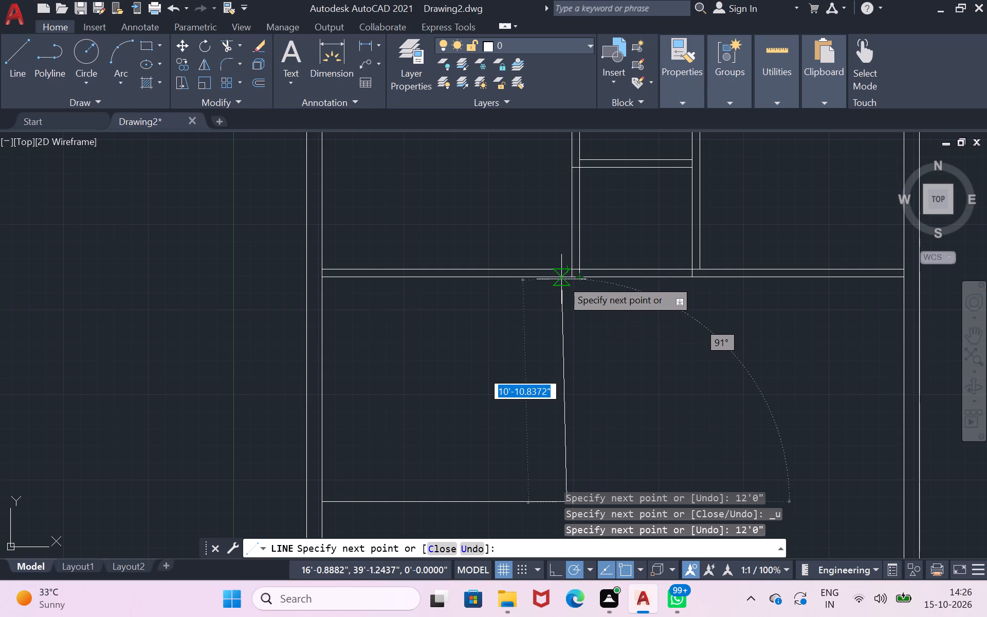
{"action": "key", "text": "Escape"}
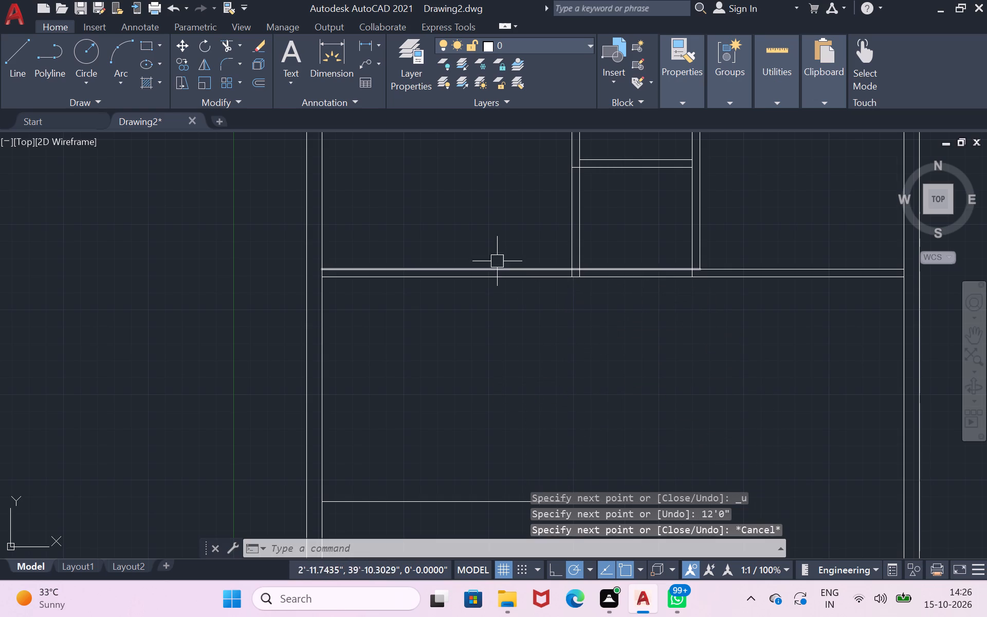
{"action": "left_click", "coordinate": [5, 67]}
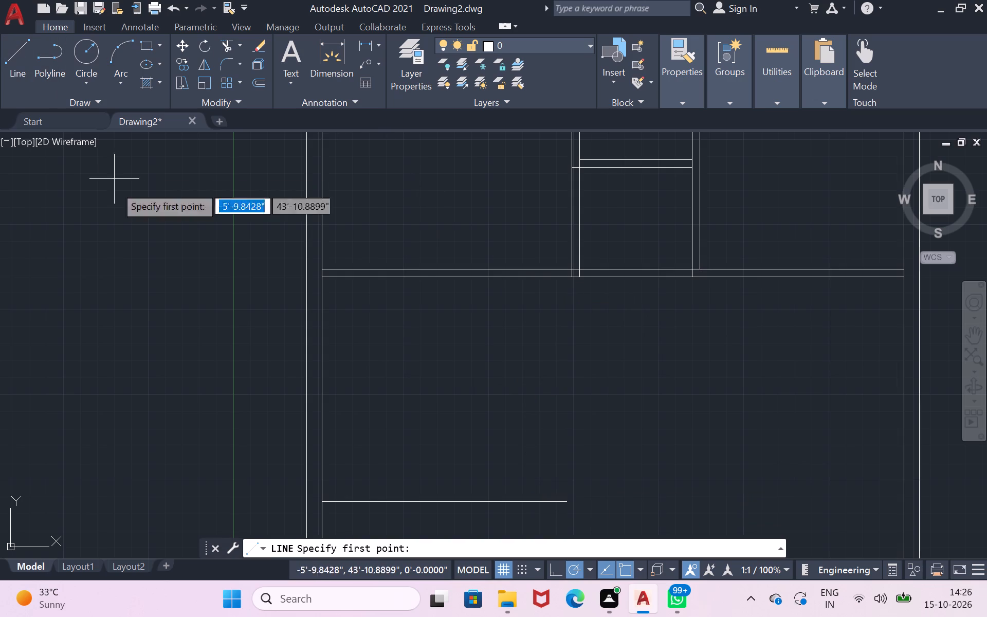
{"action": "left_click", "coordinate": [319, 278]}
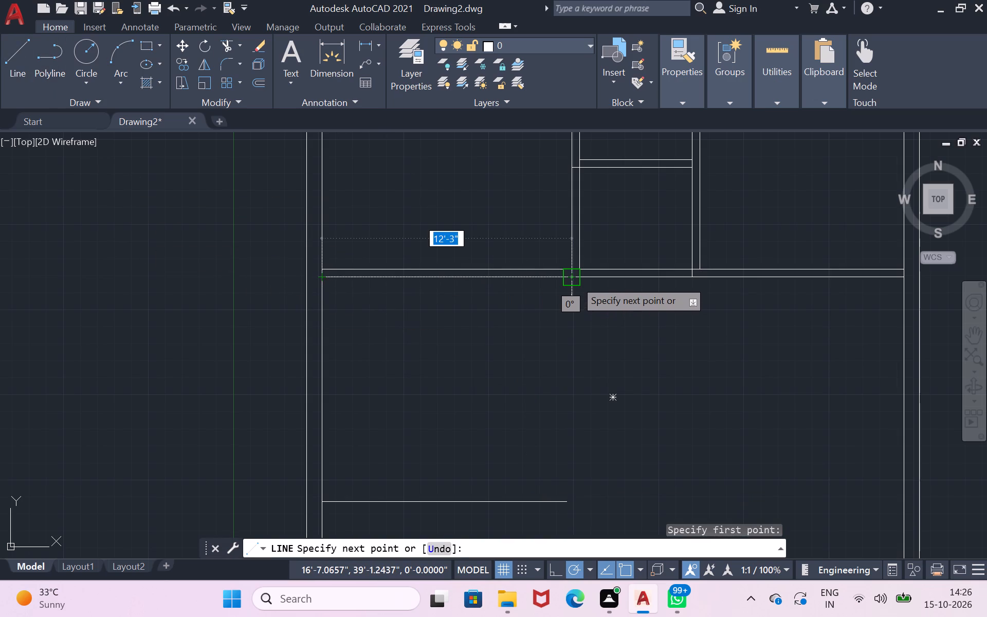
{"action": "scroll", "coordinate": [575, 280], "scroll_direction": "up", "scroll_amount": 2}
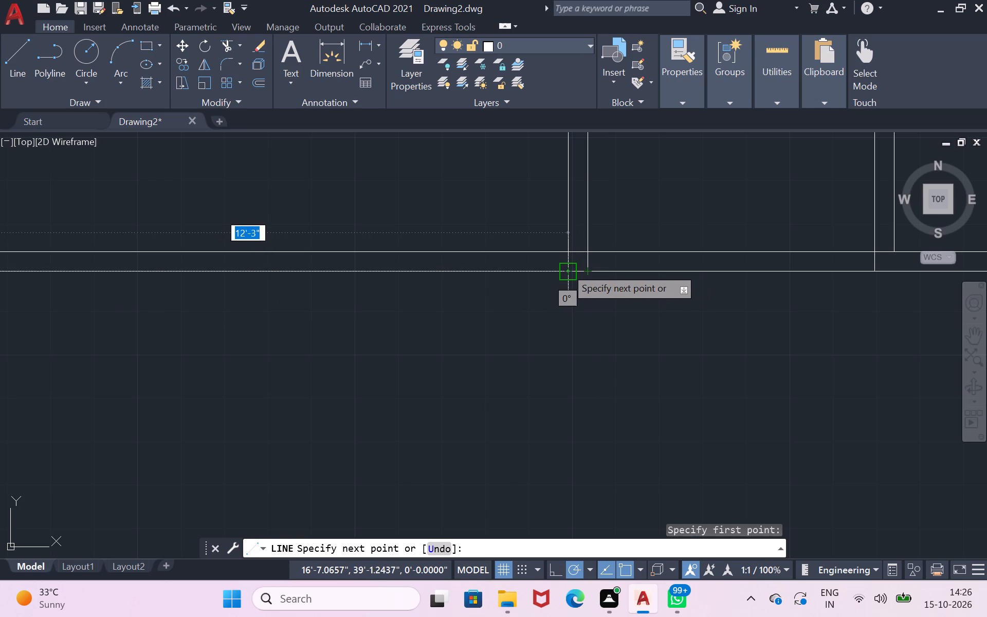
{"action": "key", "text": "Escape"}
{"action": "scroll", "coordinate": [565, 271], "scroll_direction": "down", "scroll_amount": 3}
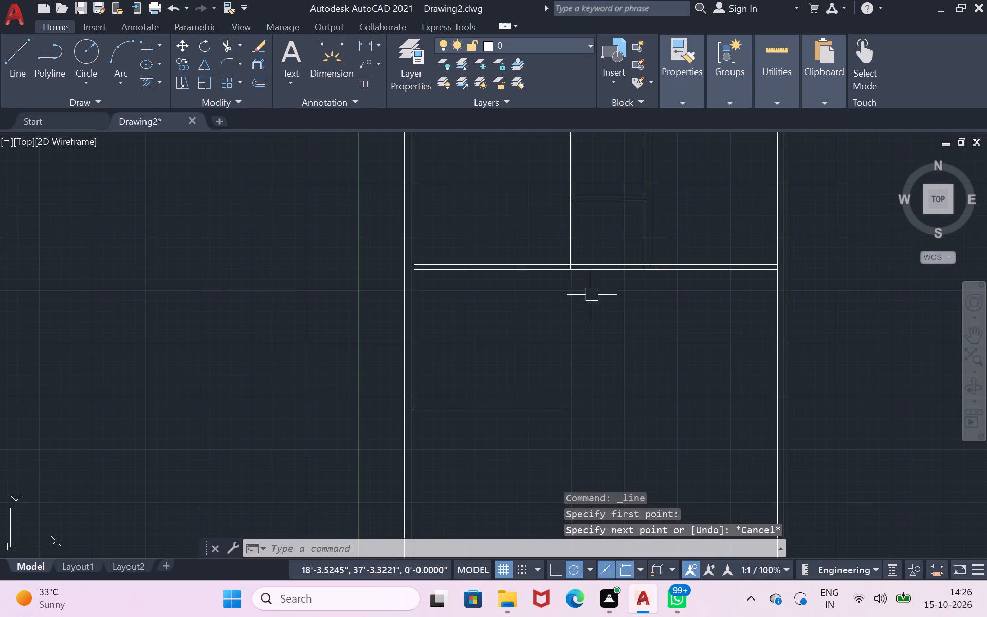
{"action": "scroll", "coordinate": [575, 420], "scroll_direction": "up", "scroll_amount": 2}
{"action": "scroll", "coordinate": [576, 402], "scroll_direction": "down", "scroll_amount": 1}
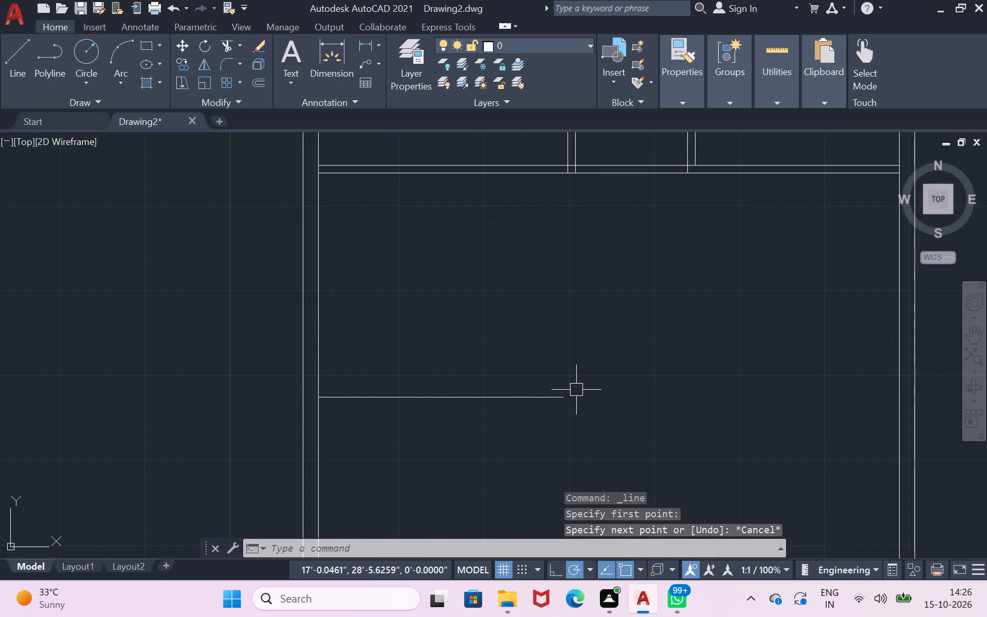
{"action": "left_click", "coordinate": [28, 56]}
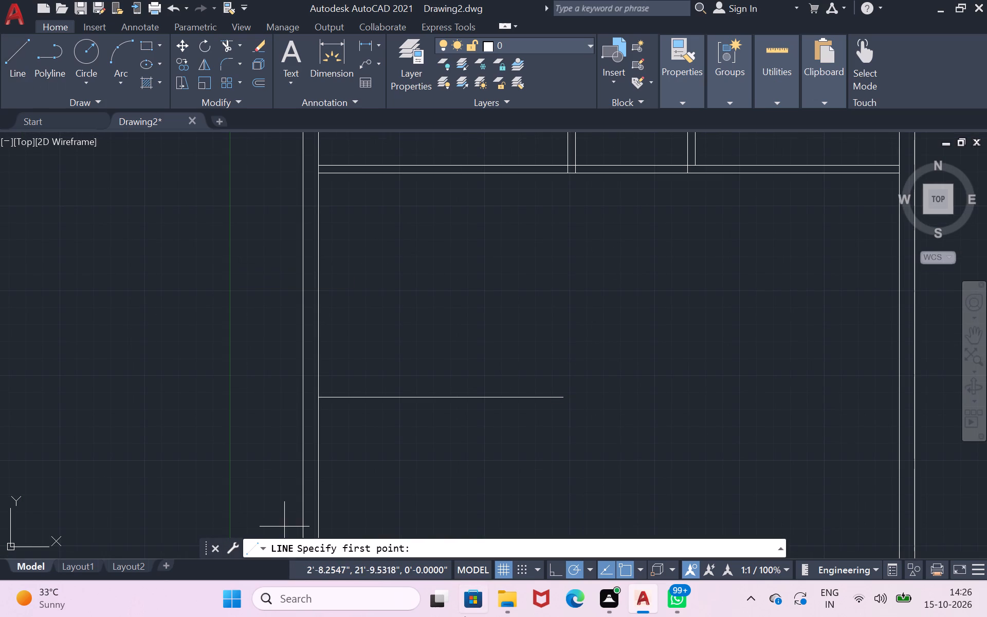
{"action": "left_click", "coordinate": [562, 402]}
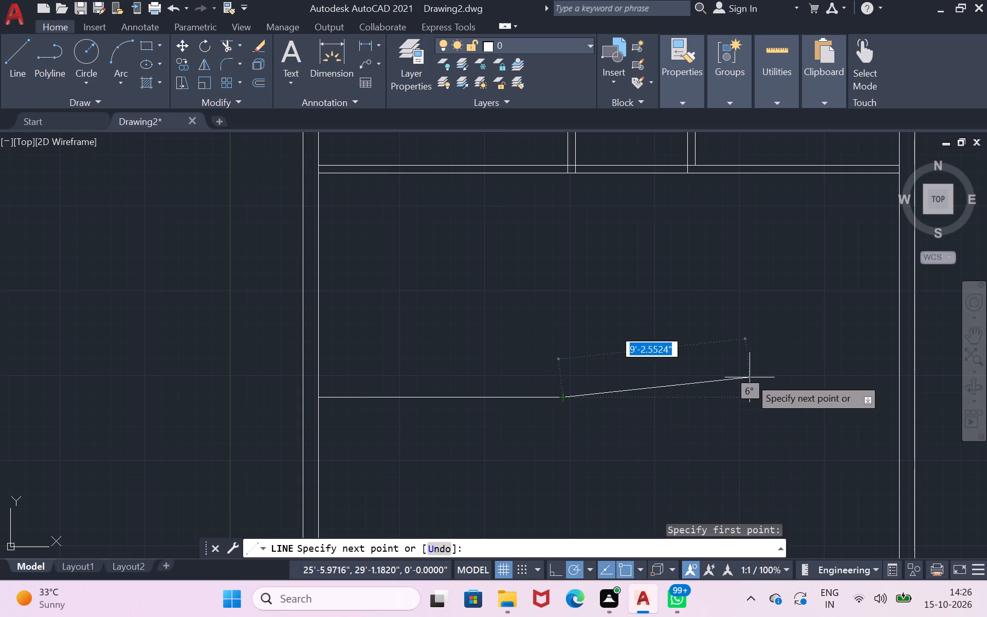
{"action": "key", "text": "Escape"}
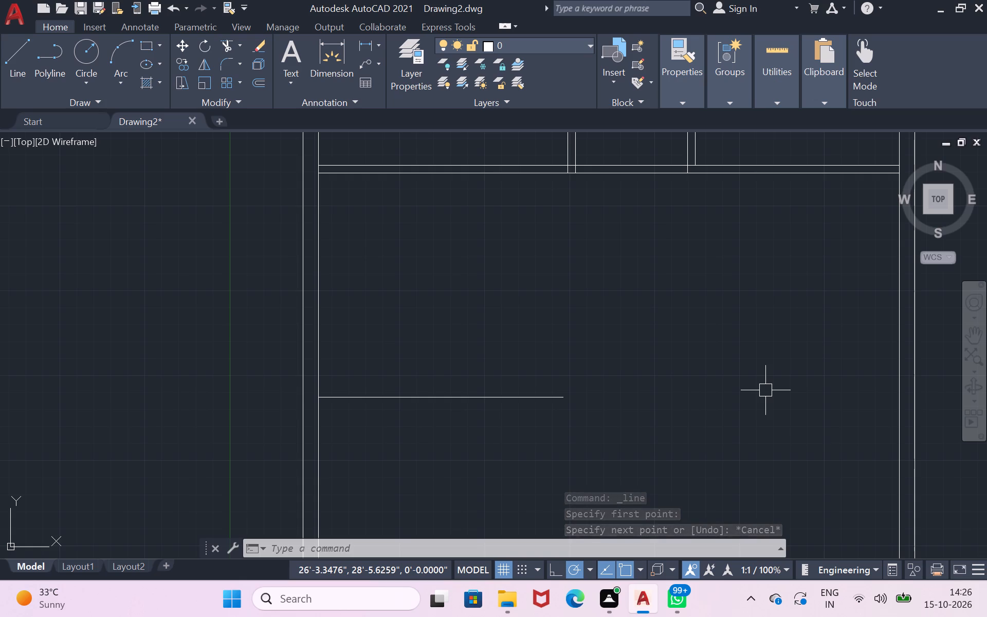
Erase the 12'0" horizontal line in the open area below the long horizontal partition.
{"action": "left_click", "coordinate": [549, 400]}
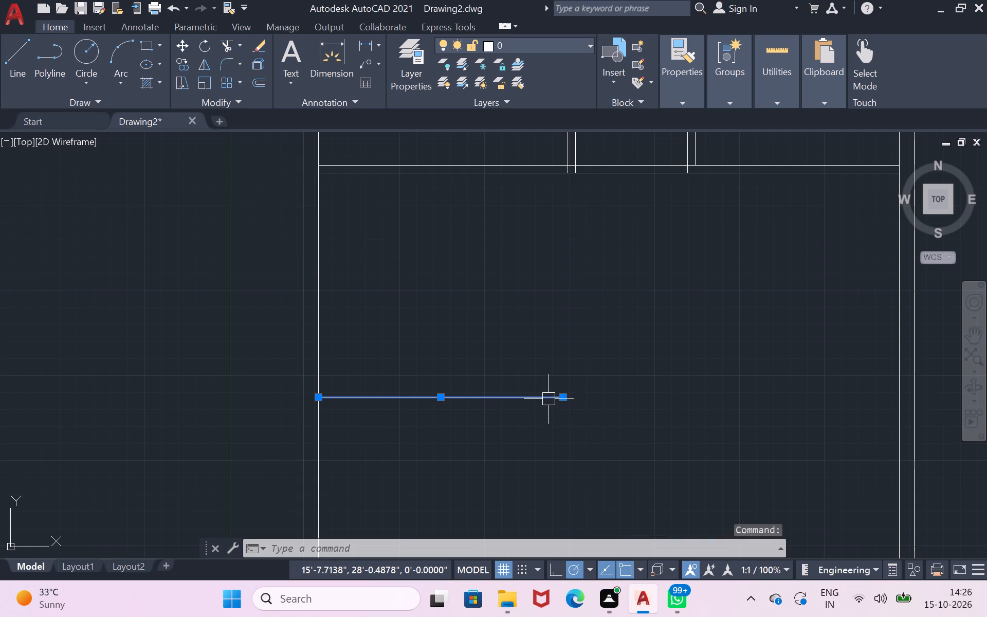
{"action": "key", "text": "Delete"}
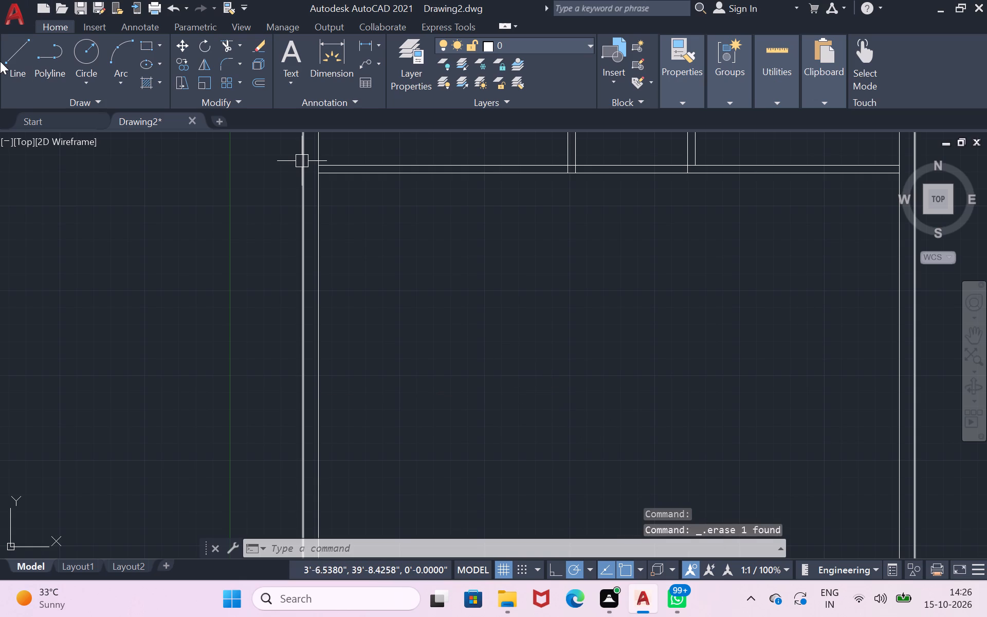
Draw a 12'0" line down the left outer wall's inner face from the lower face of the long horizontal partition.
{"action": "left_click", "coordinate": [13, 52]}
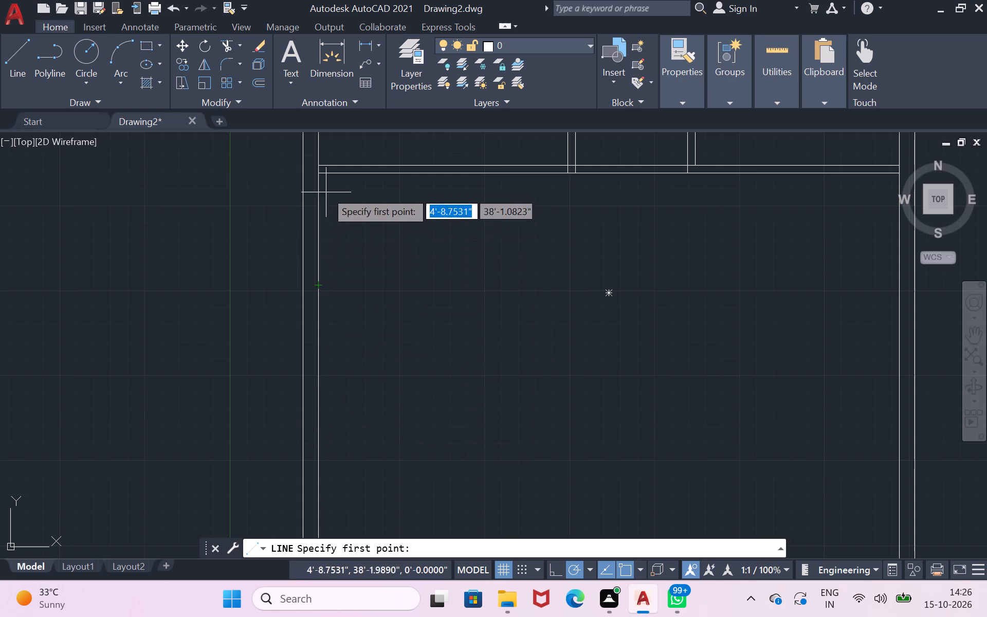
{"action": "left_click", "coordinate": [321, 175]}
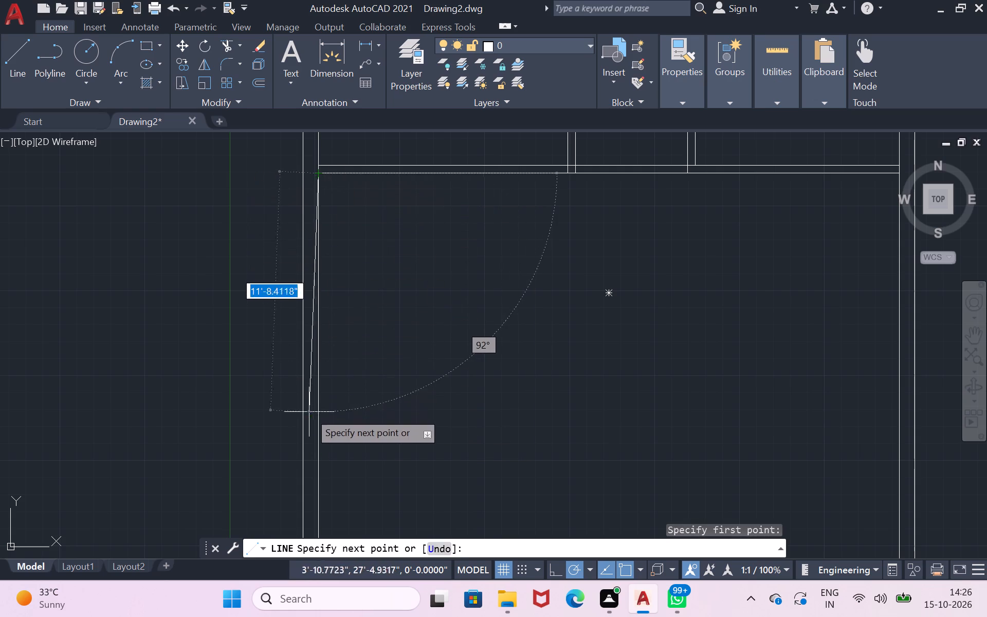
{"action": "scroll", "coordinate": [314, 413], "scroll_direction": "down", "scroll_amount": 3}
{"action": "scroll", "coordinate": [314, 486], "scroll_direction": "up", "scroll_amount": 1}
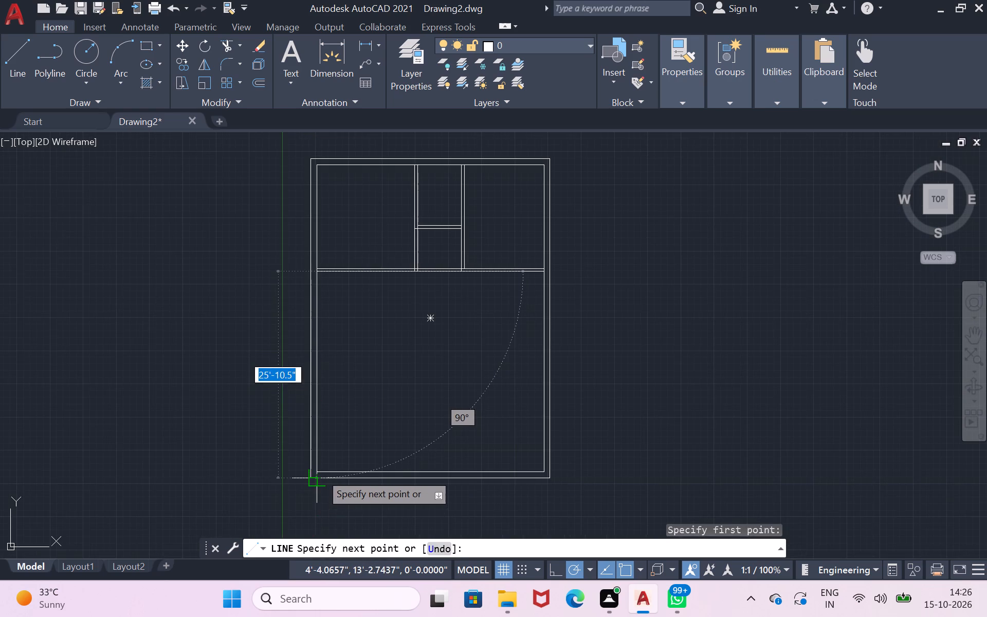
{"action": "scroll", "coordinate": [320, 473], "scroll_direction": "up", "scroll_amount": 3}
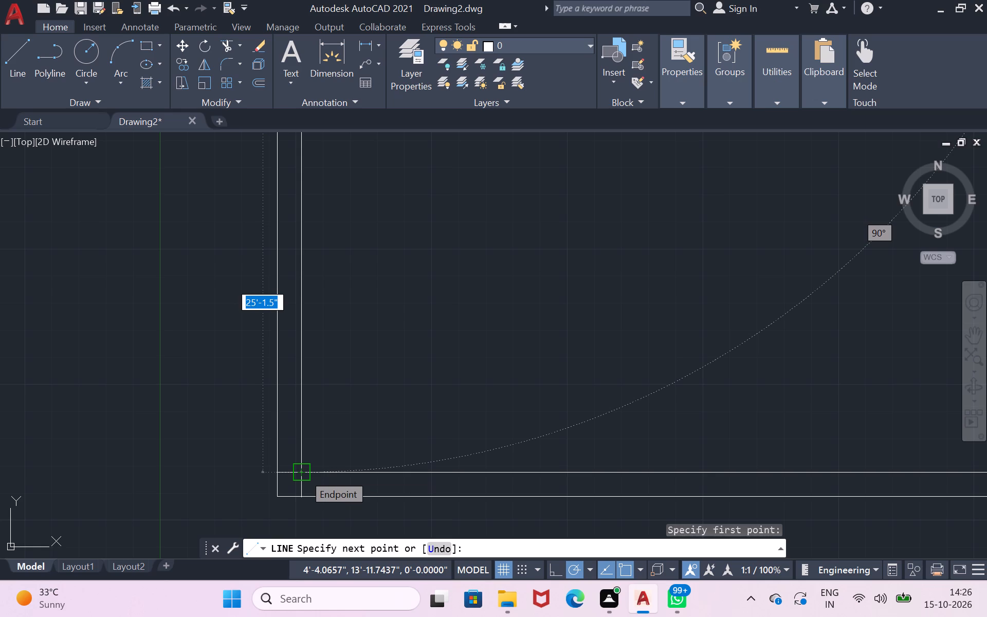
{"action": "type", "text": "12"}
{"action": "type", "text": "'0"}
{"action": "key", "text": "shift+quotedbl"}
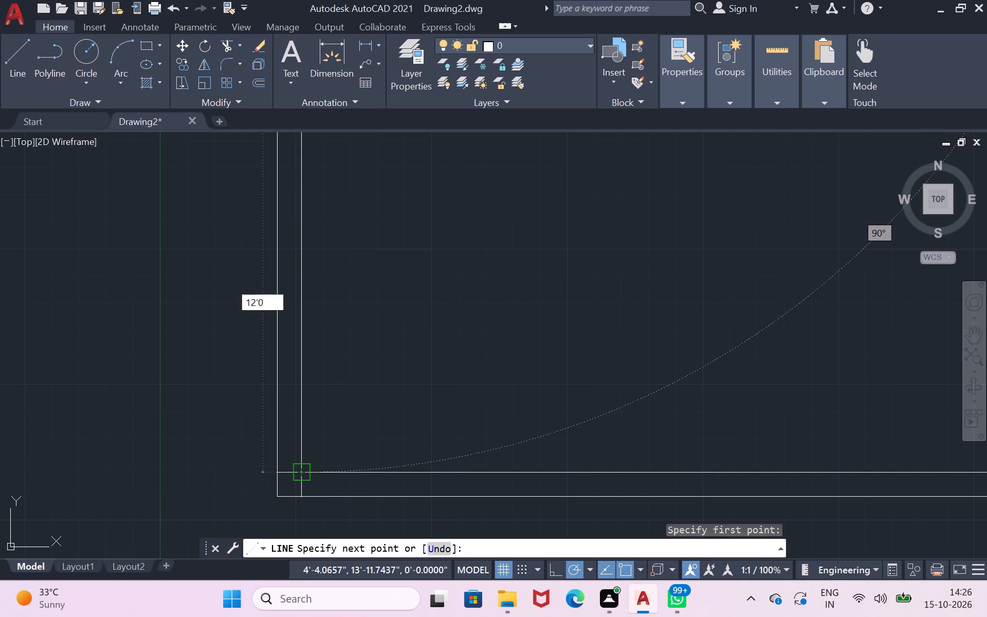
{"action": "key", "text": "Return"}
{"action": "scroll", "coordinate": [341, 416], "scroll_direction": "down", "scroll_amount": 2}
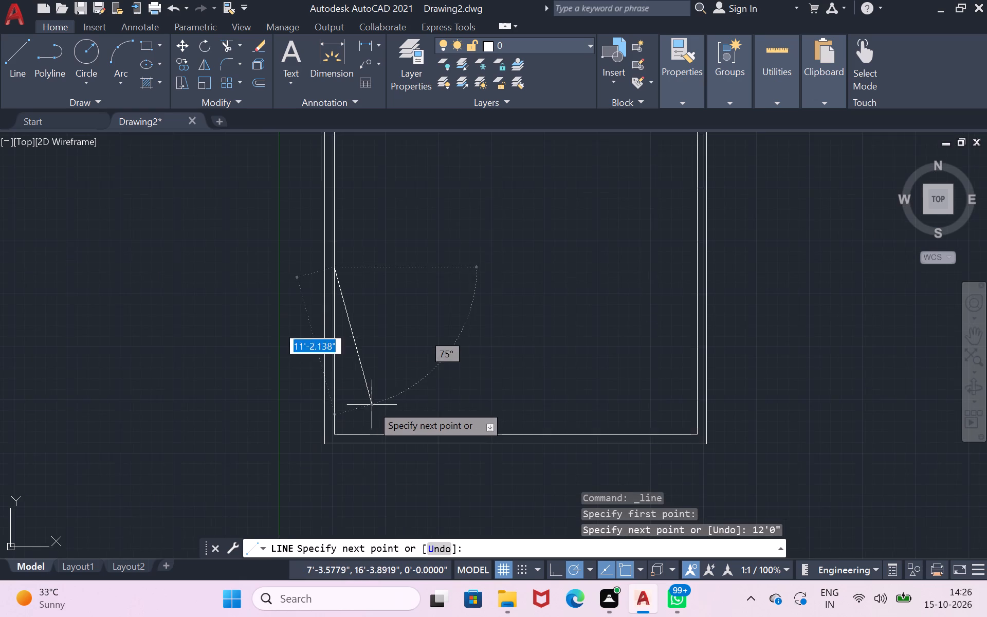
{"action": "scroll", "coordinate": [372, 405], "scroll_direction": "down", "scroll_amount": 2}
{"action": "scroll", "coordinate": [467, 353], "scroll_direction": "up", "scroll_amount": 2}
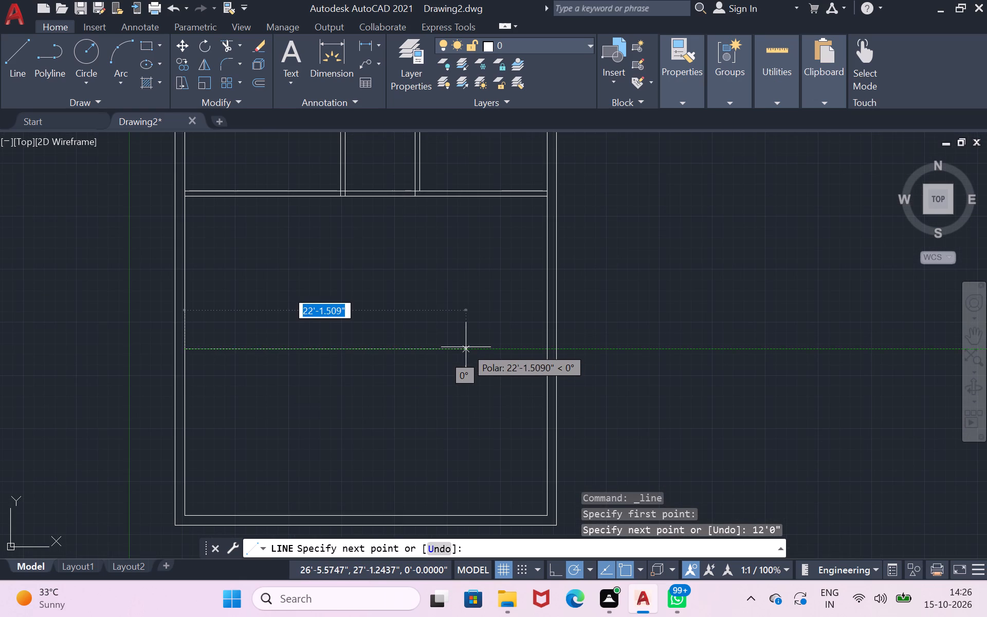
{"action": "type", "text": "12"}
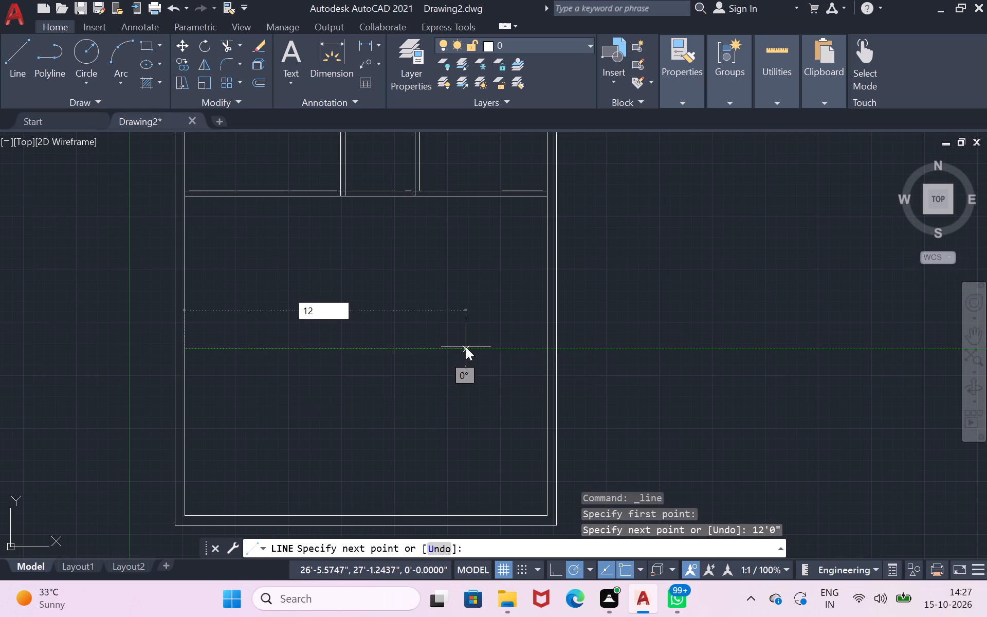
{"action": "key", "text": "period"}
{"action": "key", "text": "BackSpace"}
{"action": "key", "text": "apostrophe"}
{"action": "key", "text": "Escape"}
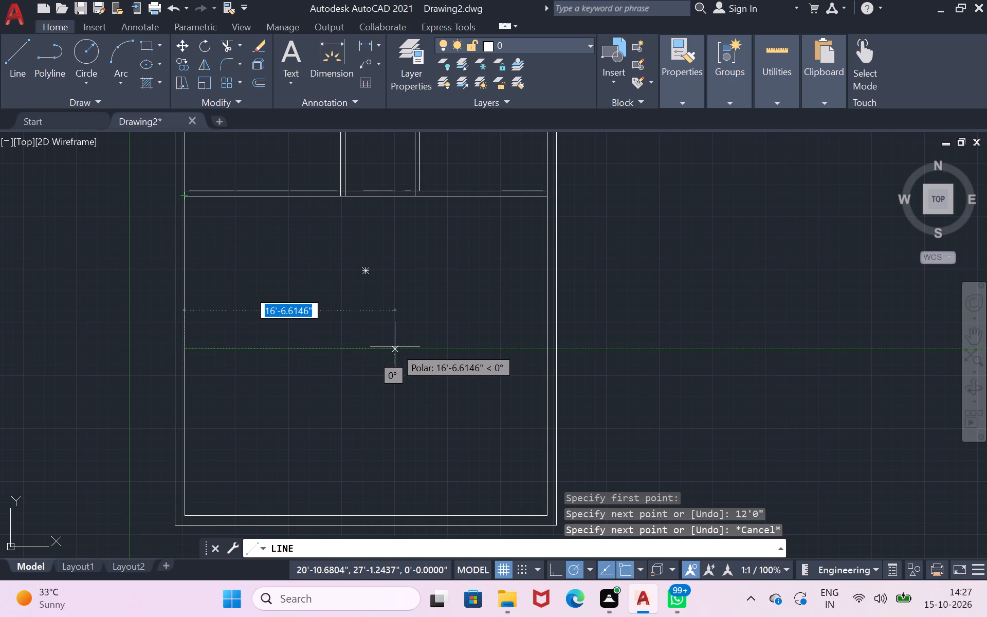
Draw an 11'0" horizontal line from the 12'0" line's lower end, continuing vertically up to the long partition's lower face.
{"action": "type", "text": "11"}
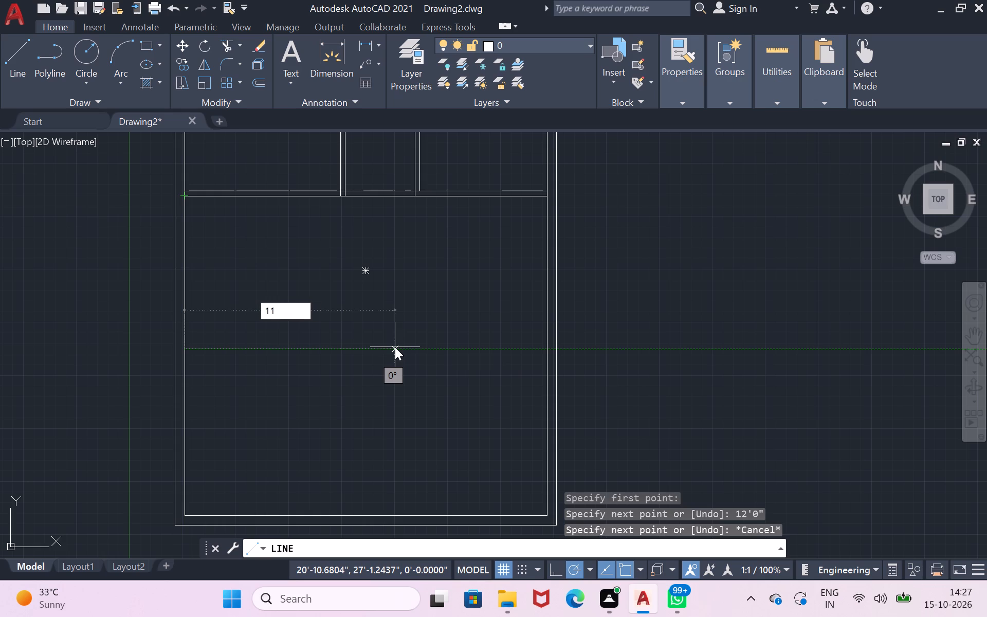
{"action": "type", "text": "'0"}
{"action": "key", "text": "shift+quotedbl"}
{"action": "key", "text": "Return"}
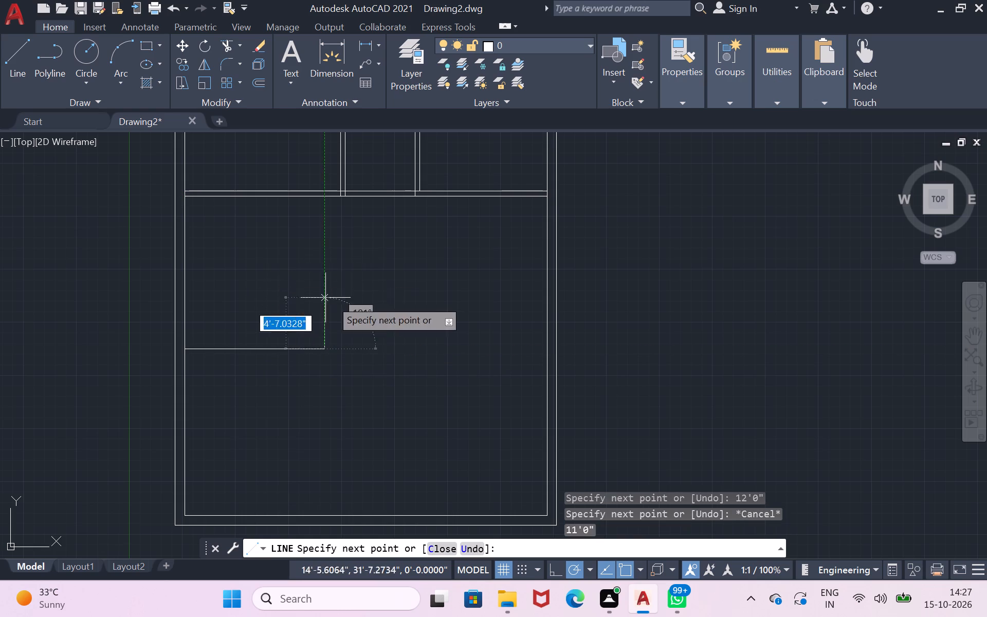
{"action": "scroll", "coordinate": [326, 198], "scroll_direction": "up", "scroll_amount": 2}
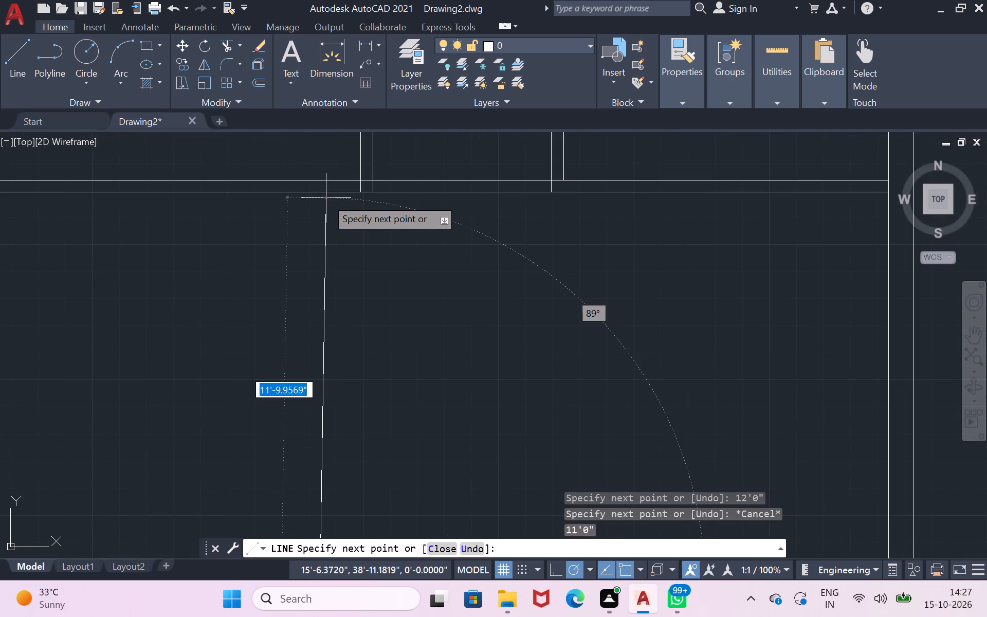
{"action": "left_click", "coordinate": [318, 194]}
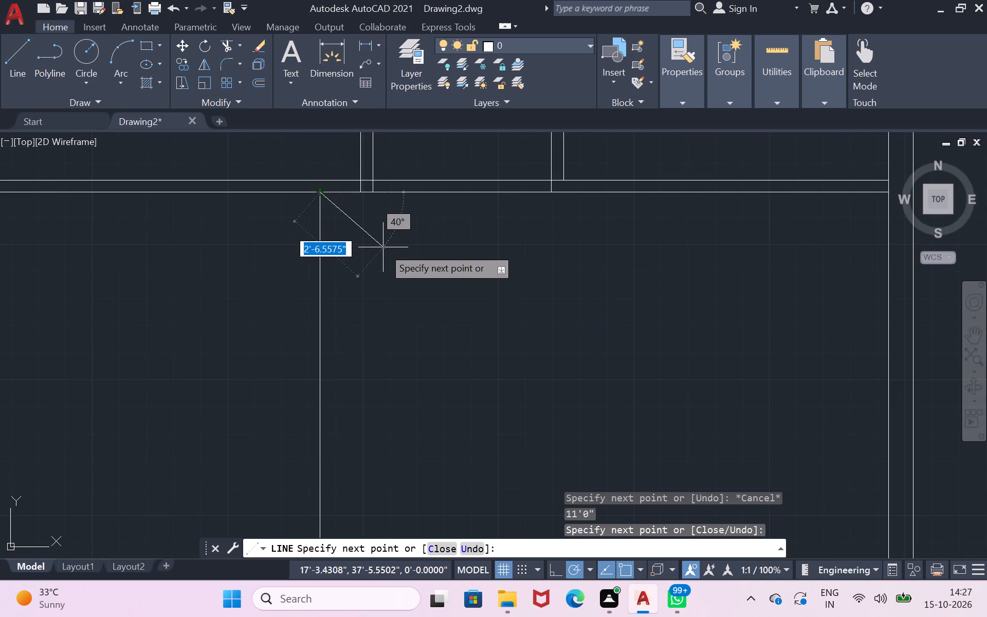
{"action": "key", "text": "Return"}
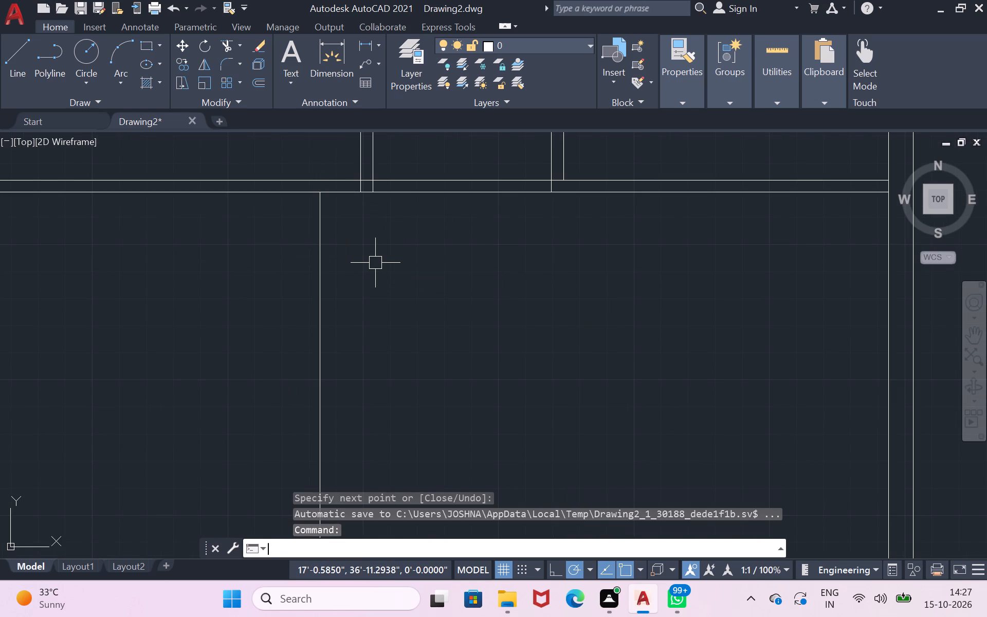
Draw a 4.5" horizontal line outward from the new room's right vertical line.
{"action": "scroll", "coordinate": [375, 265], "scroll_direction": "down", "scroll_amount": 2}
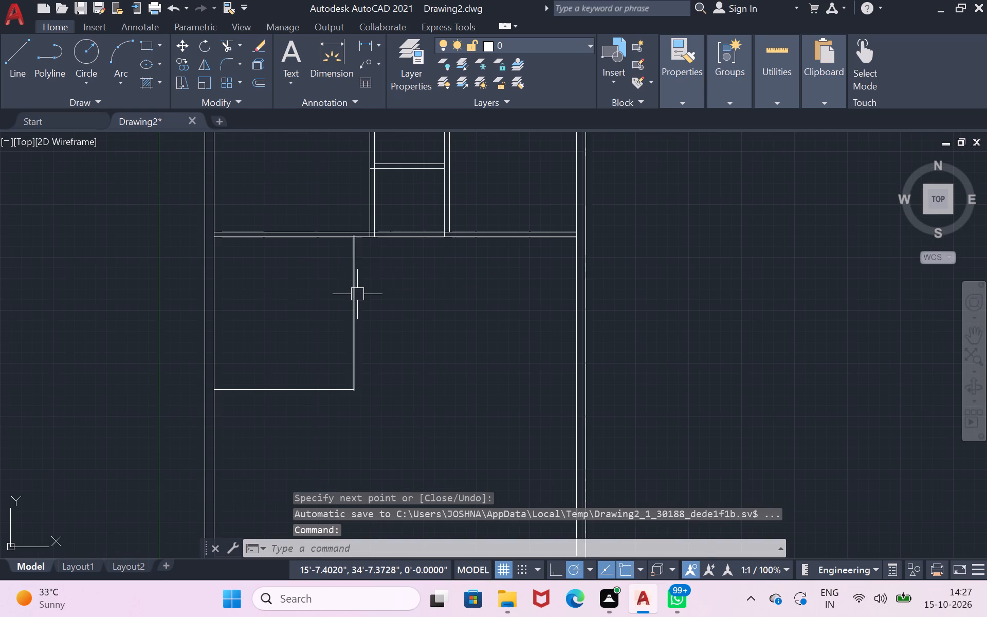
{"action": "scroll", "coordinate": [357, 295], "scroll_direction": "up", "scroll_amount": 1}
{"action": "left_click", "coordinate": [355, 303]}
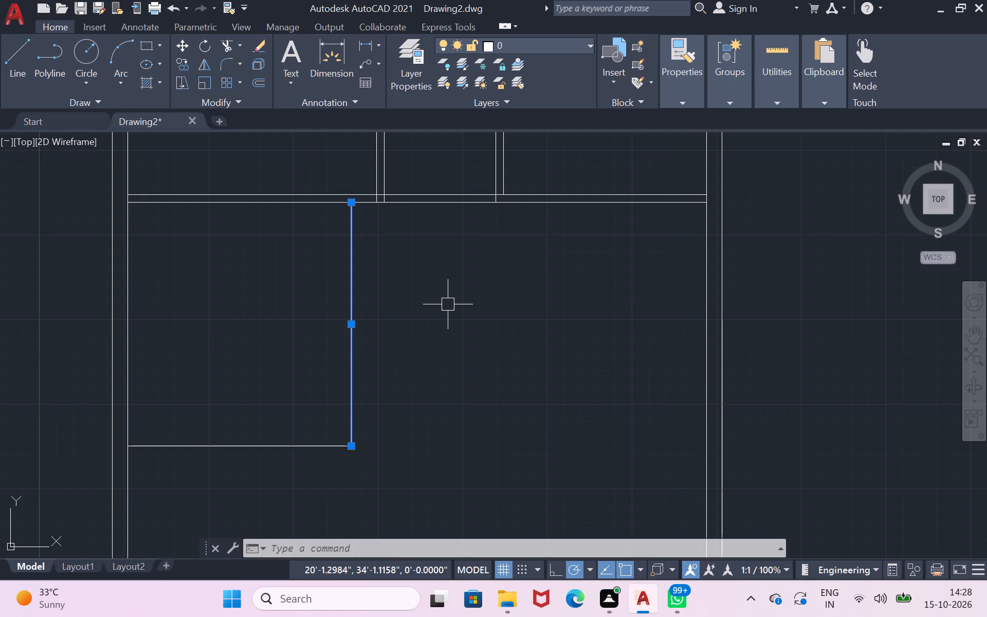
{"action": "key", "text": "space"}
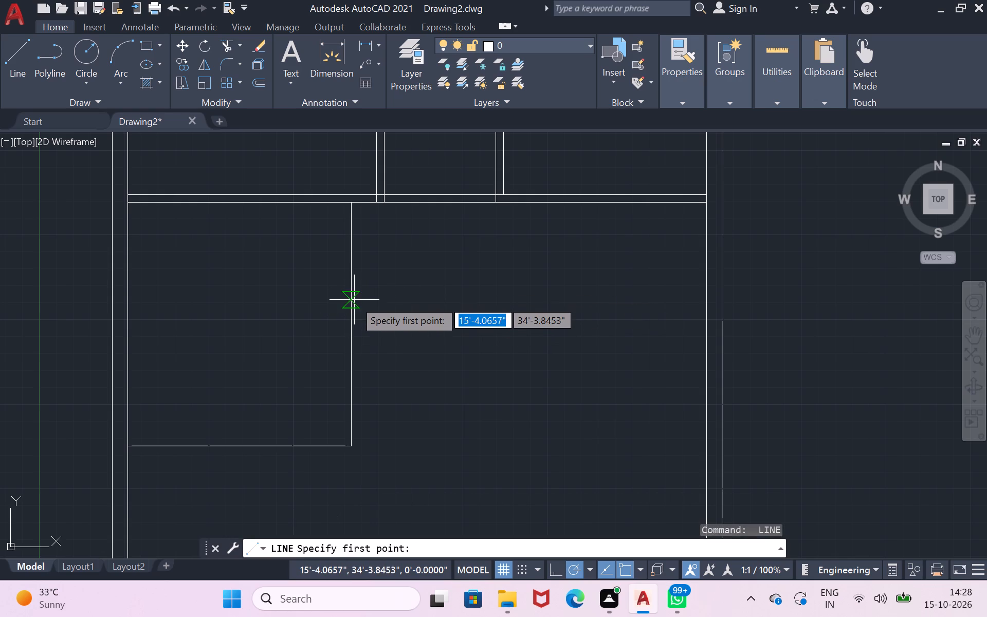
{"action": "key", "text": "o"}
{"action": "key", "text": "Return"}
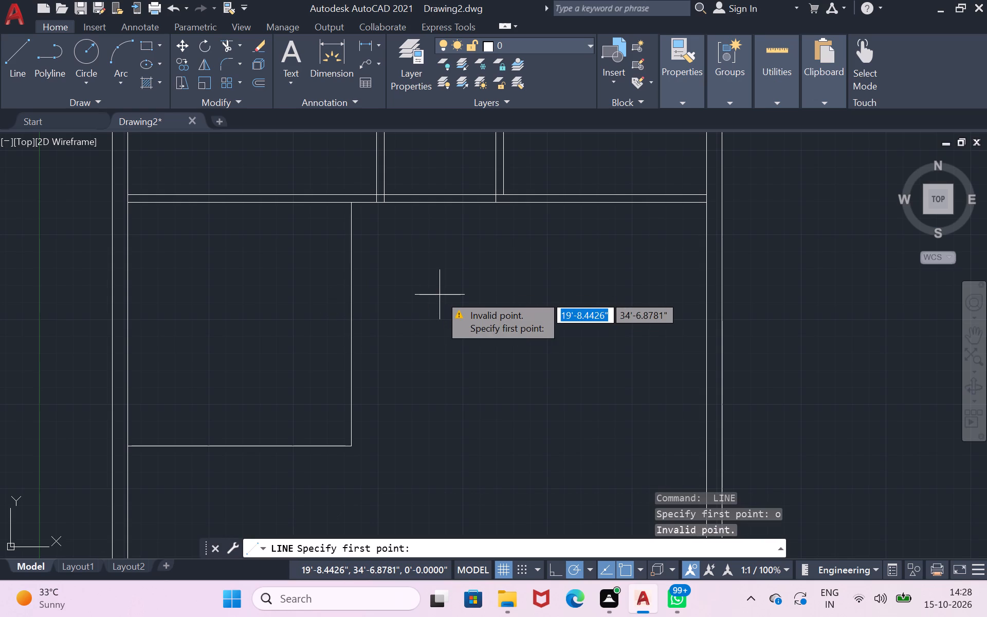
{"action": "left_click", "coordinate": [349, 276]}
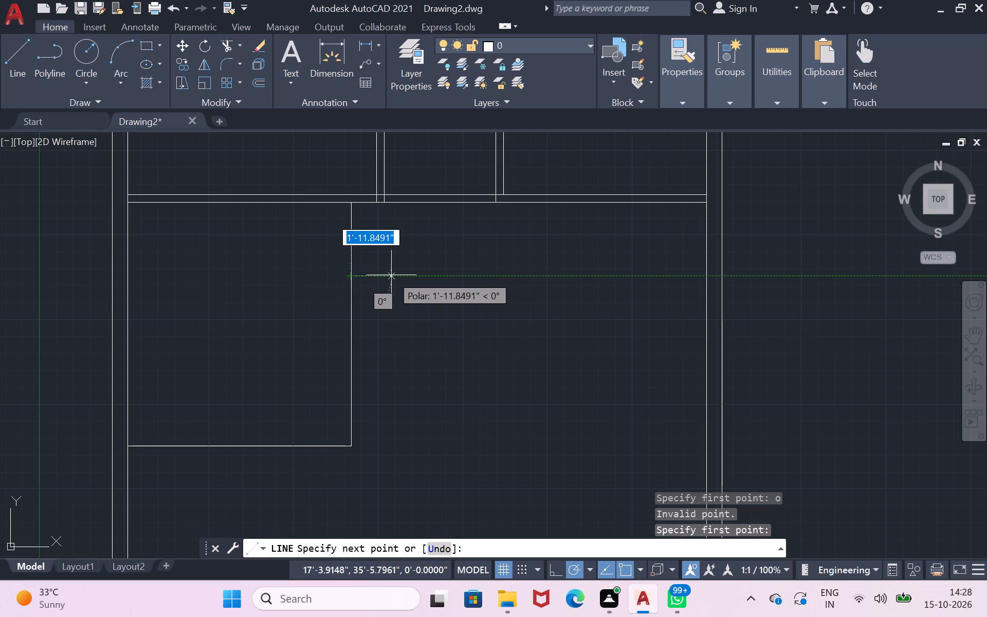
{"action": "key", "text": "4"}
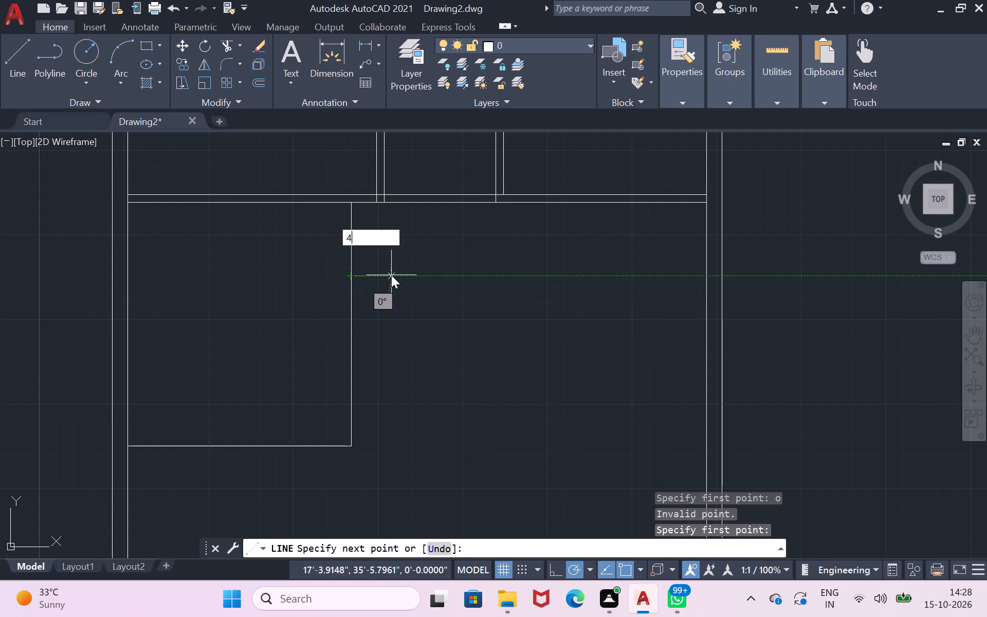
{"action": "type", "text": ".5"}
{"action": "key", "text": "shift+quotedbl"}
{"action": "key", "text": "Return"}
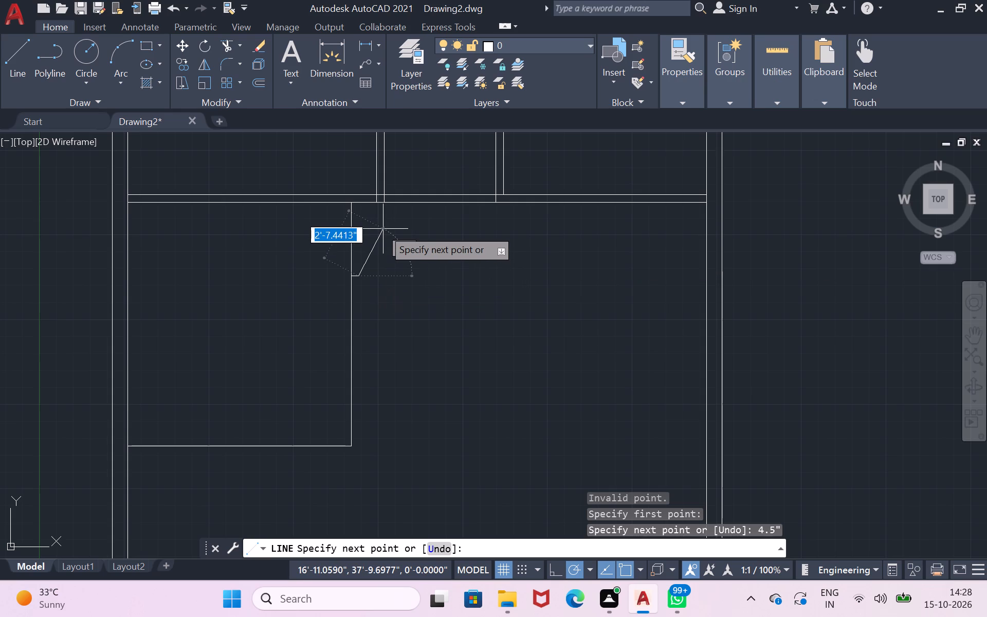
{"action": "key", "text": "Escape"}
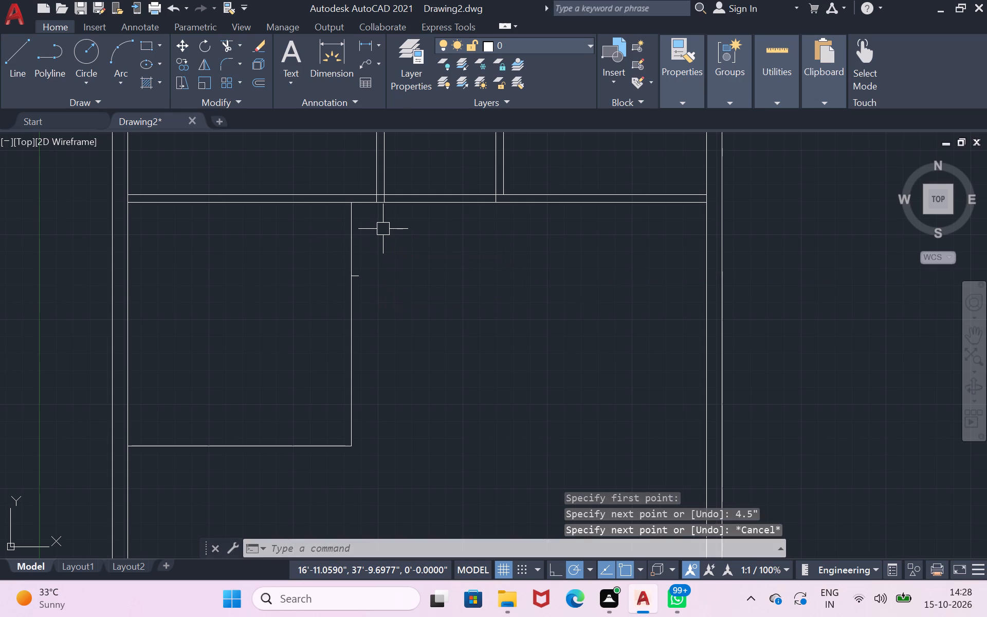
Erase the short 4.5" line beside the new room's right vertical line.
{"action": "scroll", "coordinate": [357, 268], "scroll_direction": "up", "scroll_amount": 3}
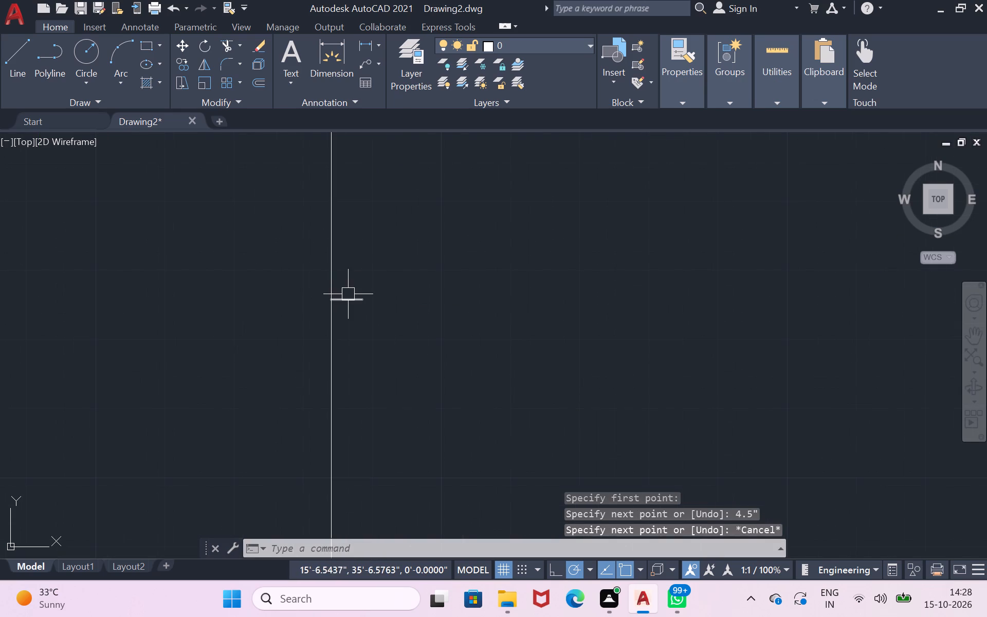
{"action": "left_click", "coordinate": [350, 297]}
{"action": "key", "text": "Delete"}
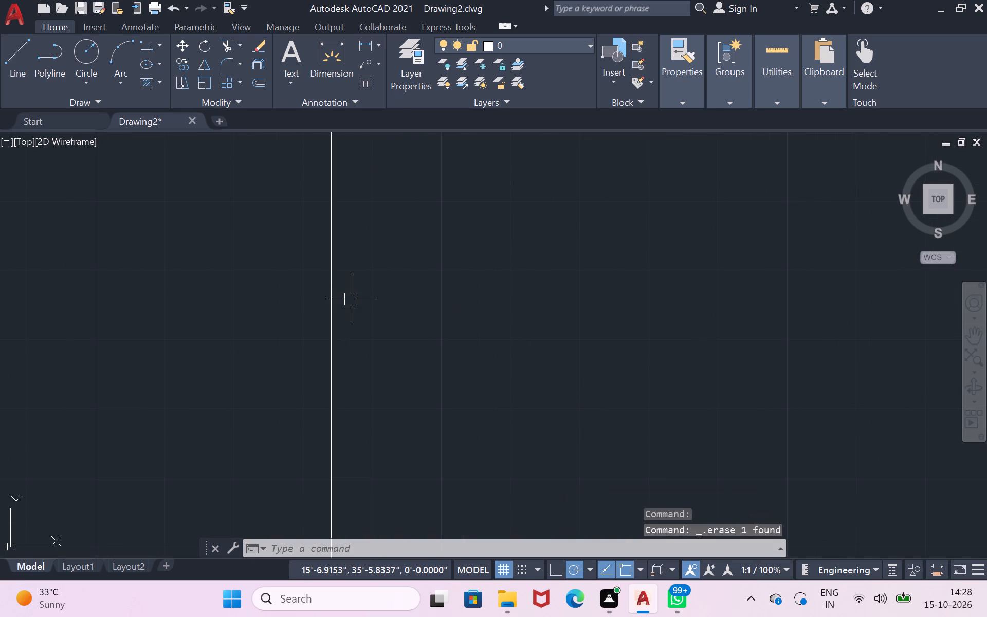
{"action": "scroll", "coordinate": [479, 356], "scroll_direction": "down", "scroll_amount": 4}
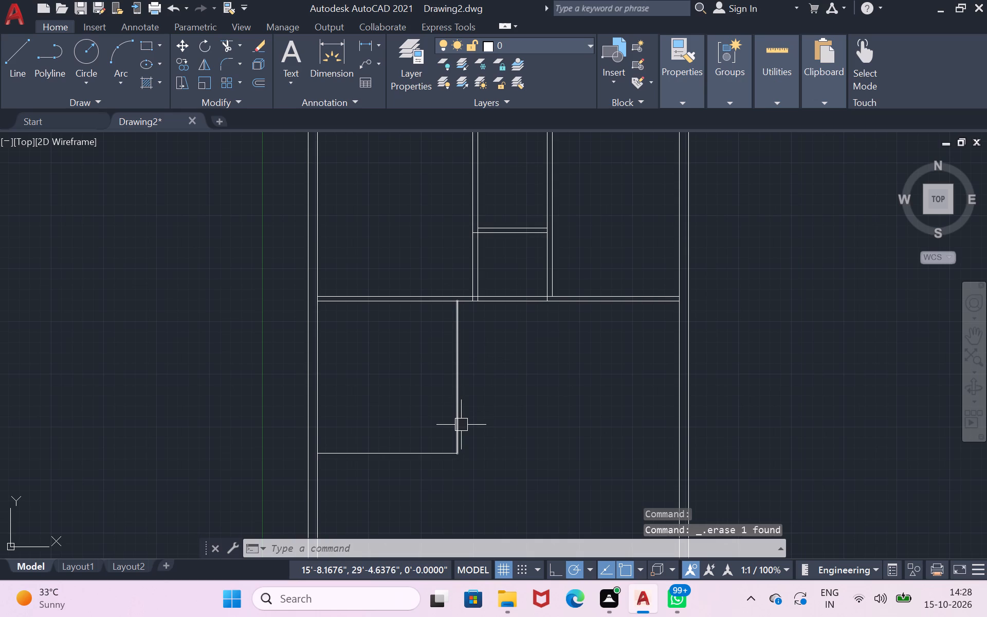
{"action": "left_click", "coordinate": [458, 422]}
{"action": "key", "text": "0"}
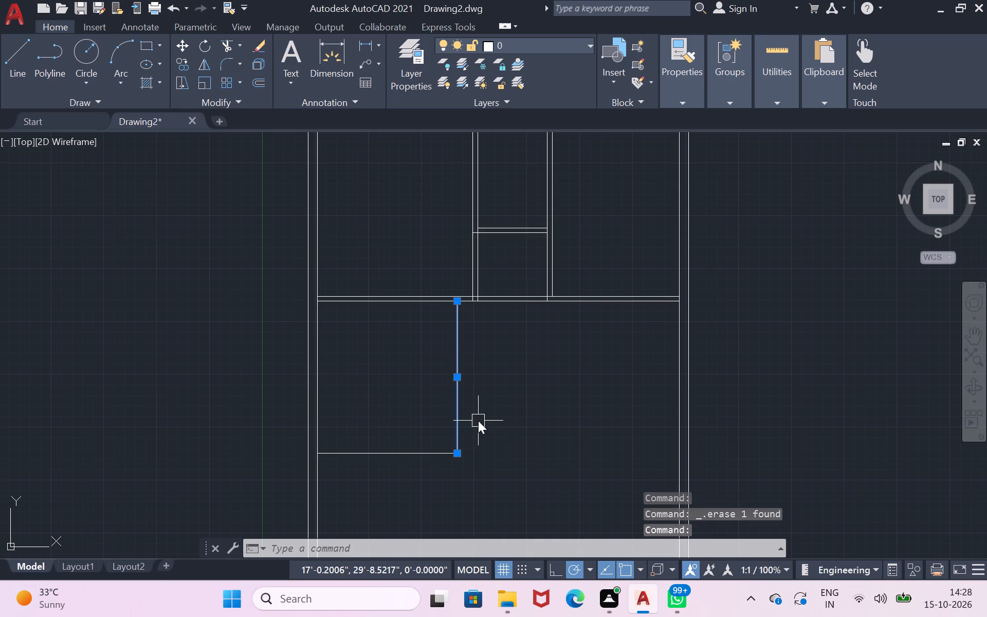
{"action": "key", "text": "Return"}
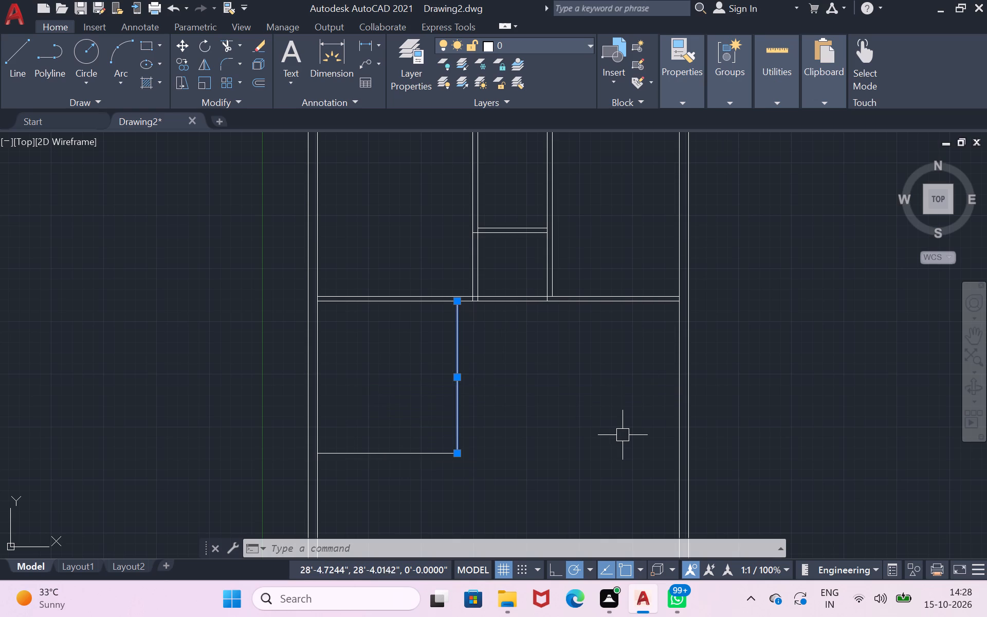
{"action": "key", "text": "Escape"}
Offset the new room's right vertical line, specifying the distance from a point on that line.
{"action": "left_click", "coordinate": [459, 403]}
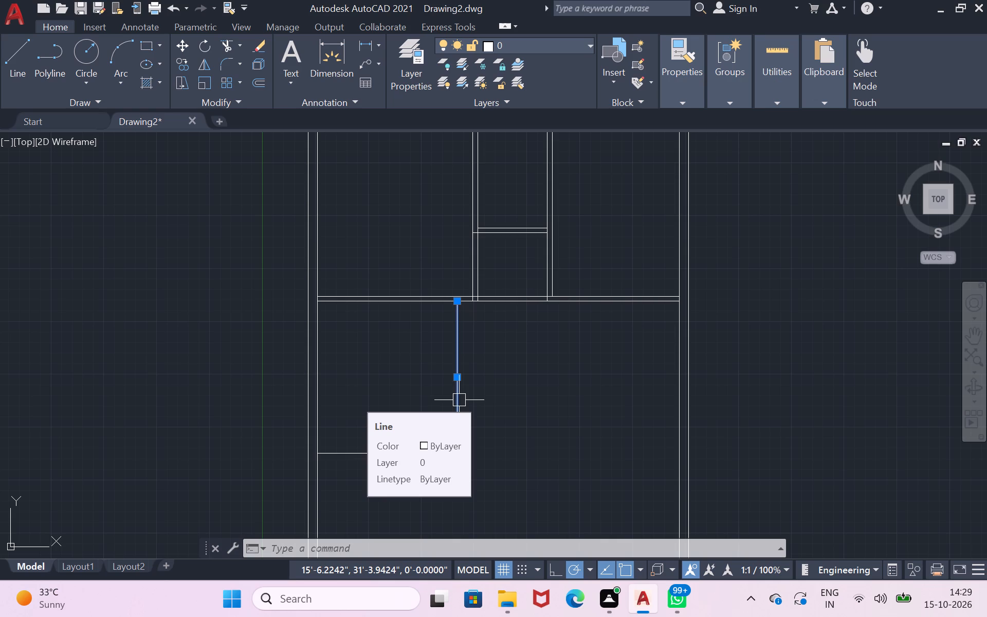
{"action": "key", "text": "o"}
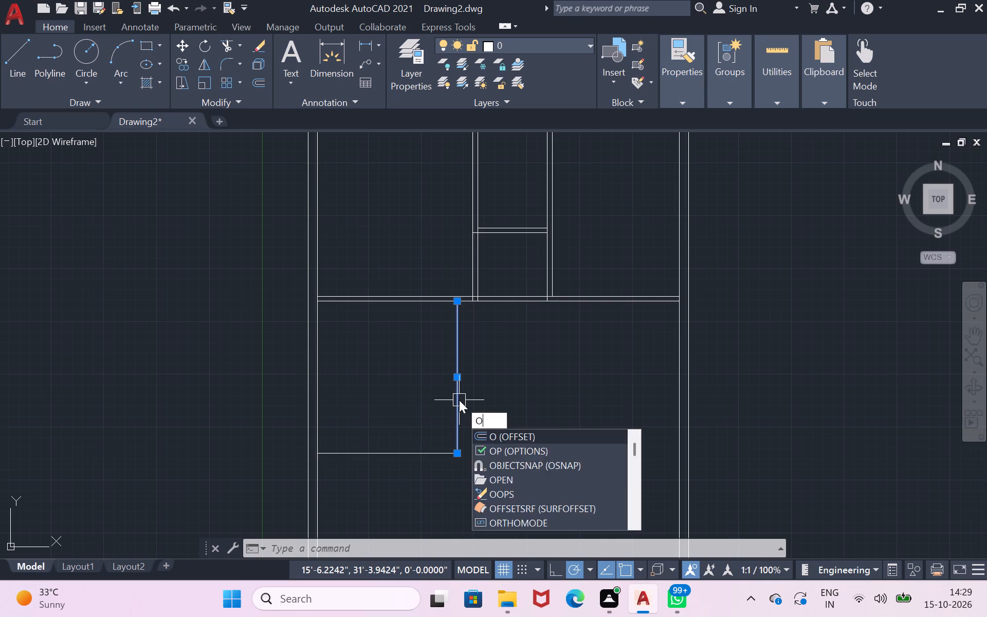
{"action": "key", "text": "Return"}
{"action": "left_click", "coordinate": [458, 400]}
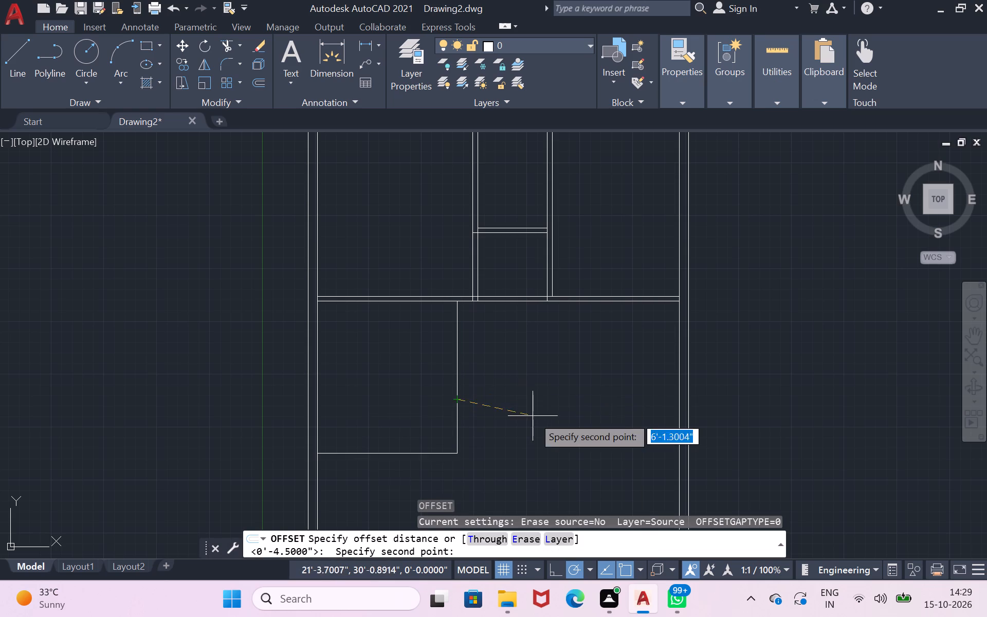
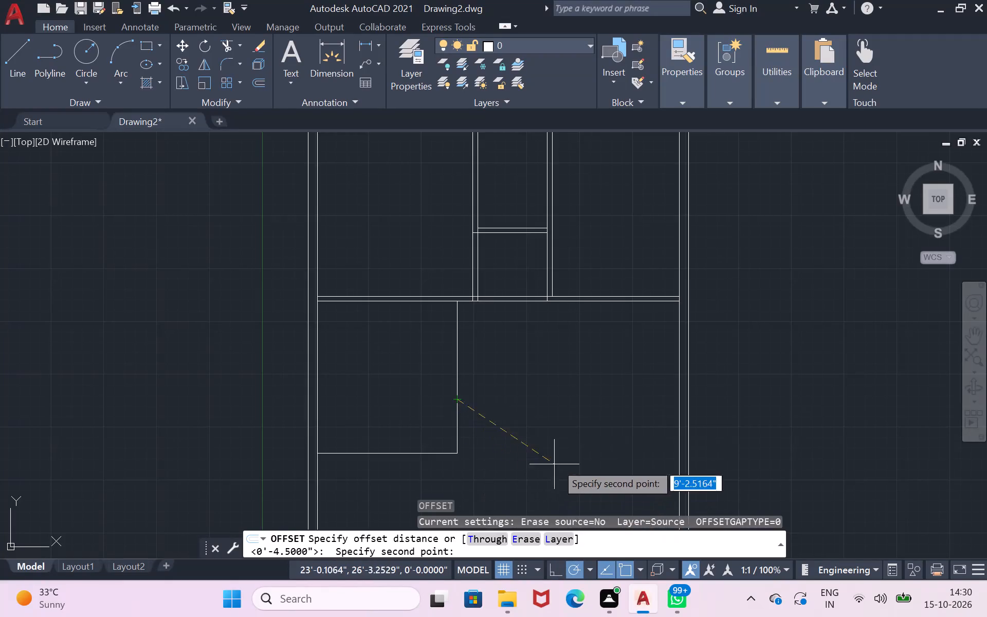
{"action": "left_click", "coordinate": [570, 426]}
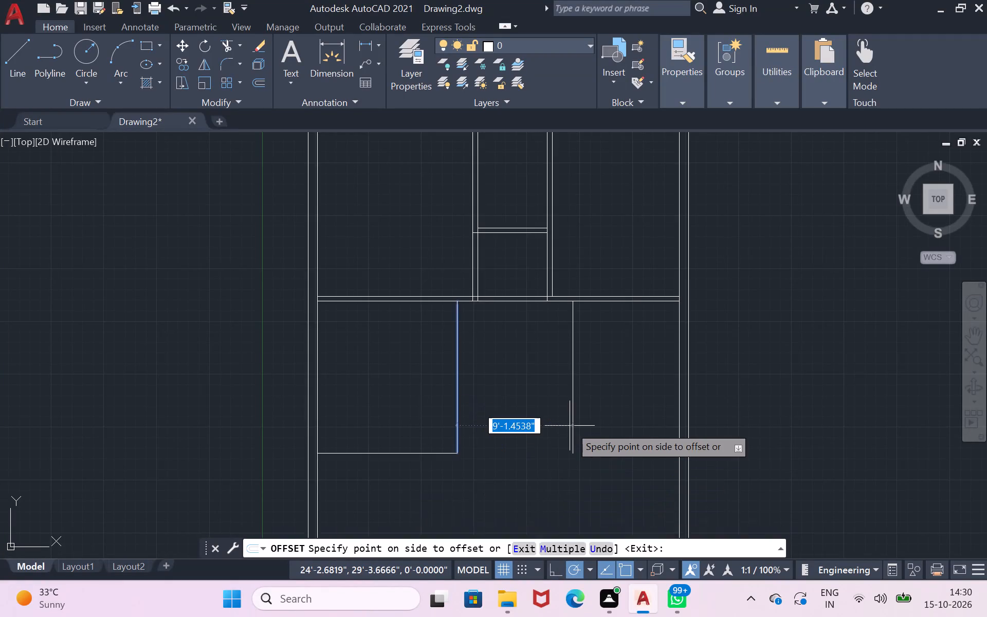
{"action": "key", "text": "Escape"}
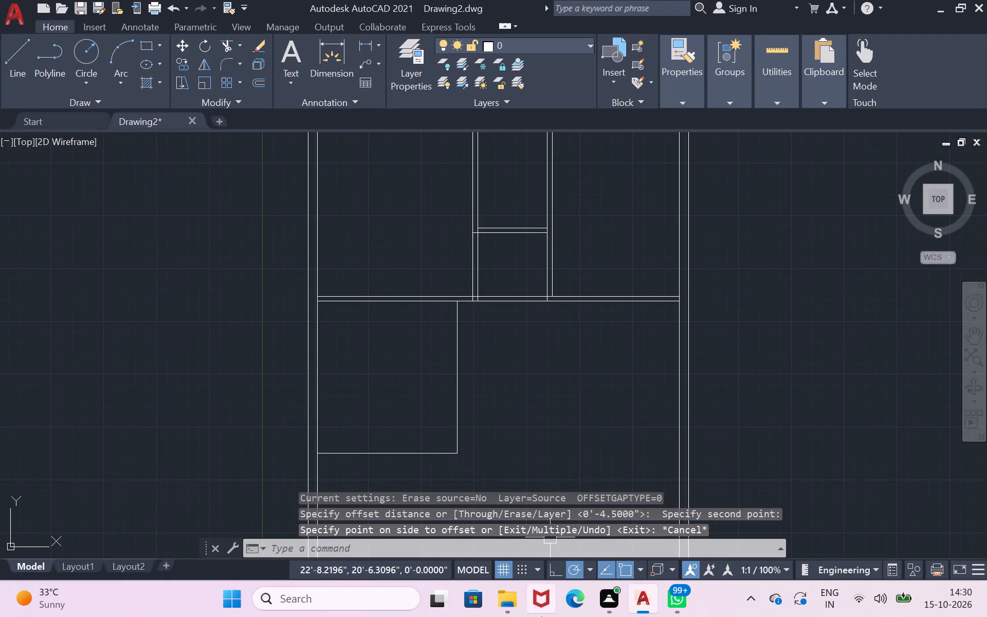
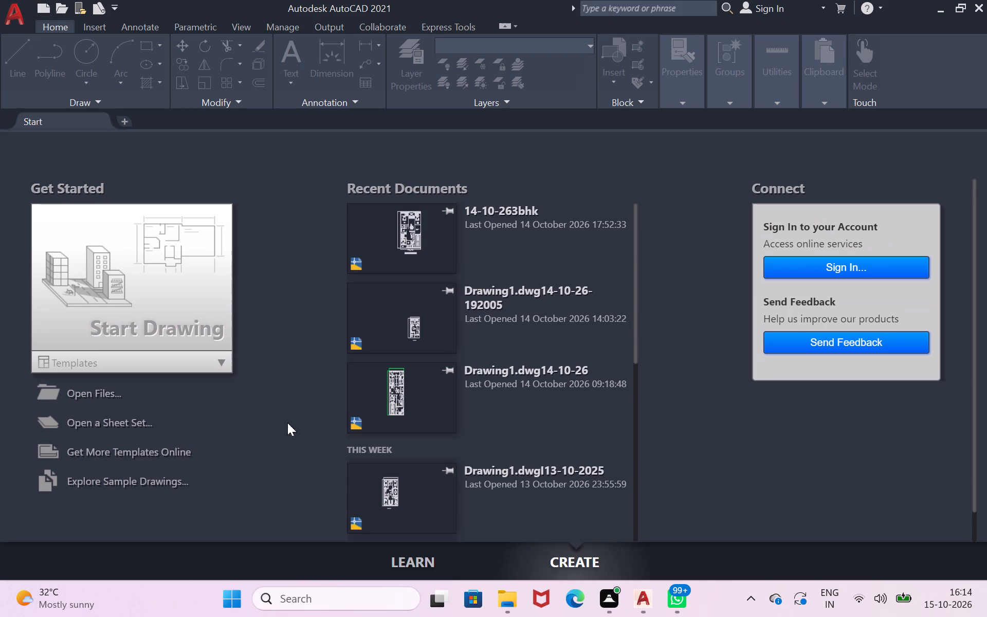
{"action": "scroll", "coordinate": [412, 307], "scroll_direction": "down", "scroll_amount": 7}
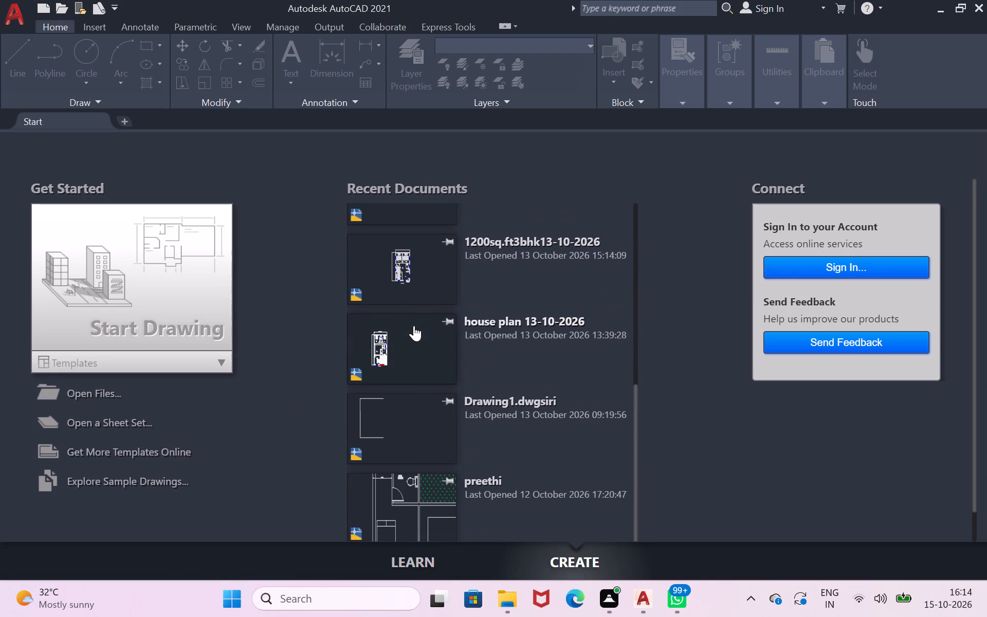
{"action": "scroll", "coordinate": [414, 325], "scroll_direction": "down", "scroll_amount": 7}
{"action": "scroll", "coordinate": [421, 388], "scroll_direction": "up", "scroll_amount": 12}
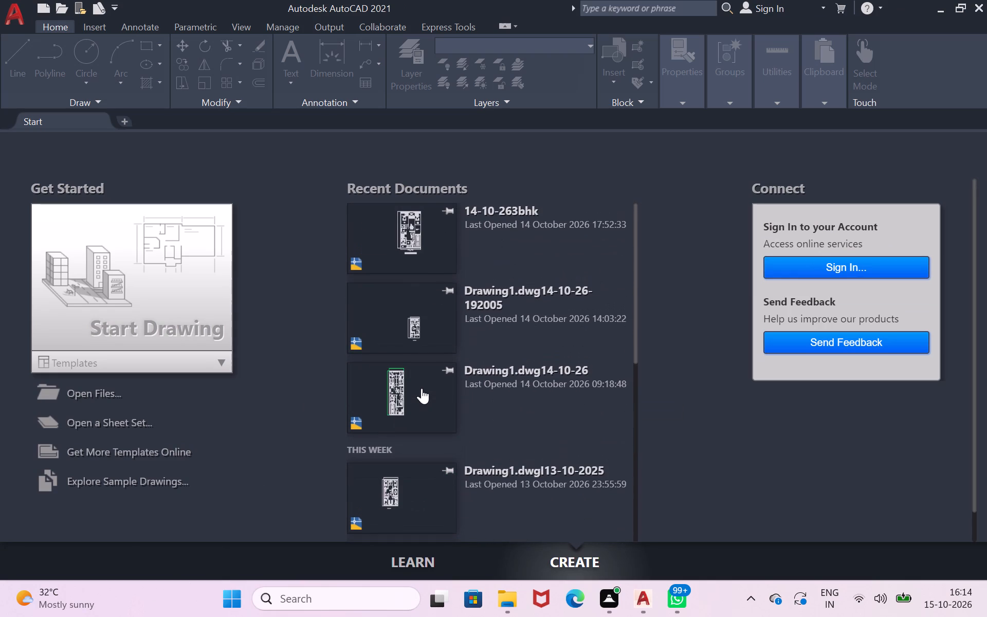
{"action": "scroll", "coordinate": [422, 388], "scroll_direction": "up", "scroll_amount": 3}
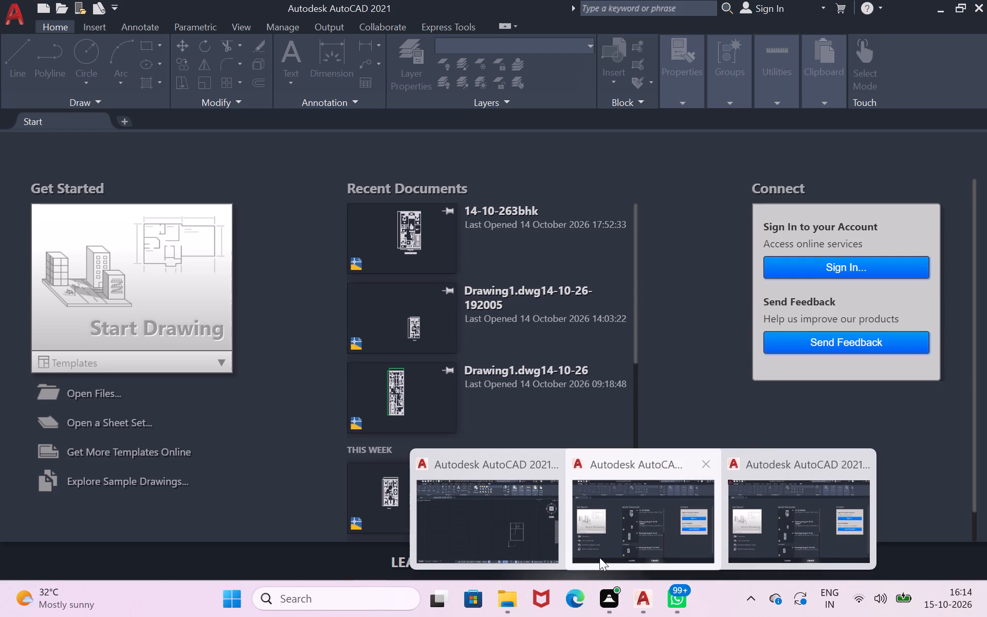
{"action": "left_click", "coordinate": [514, 537]}
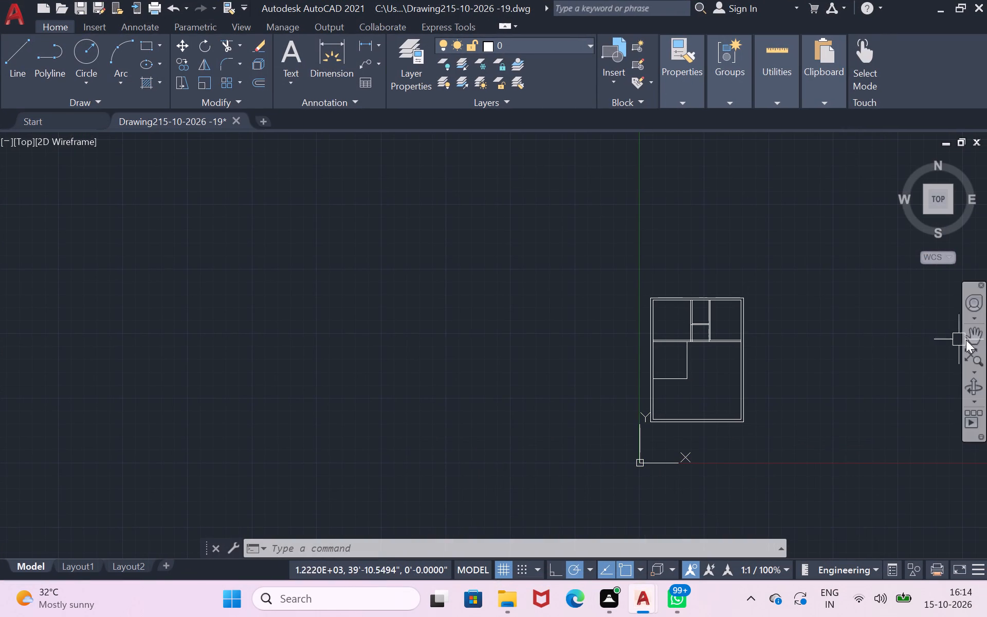
{"action": "left_click", "coordinate": [972, 338]}
{"action": "left_click_drag", "start_coordinate": [772, 384], "coordinate": [541, 365]}
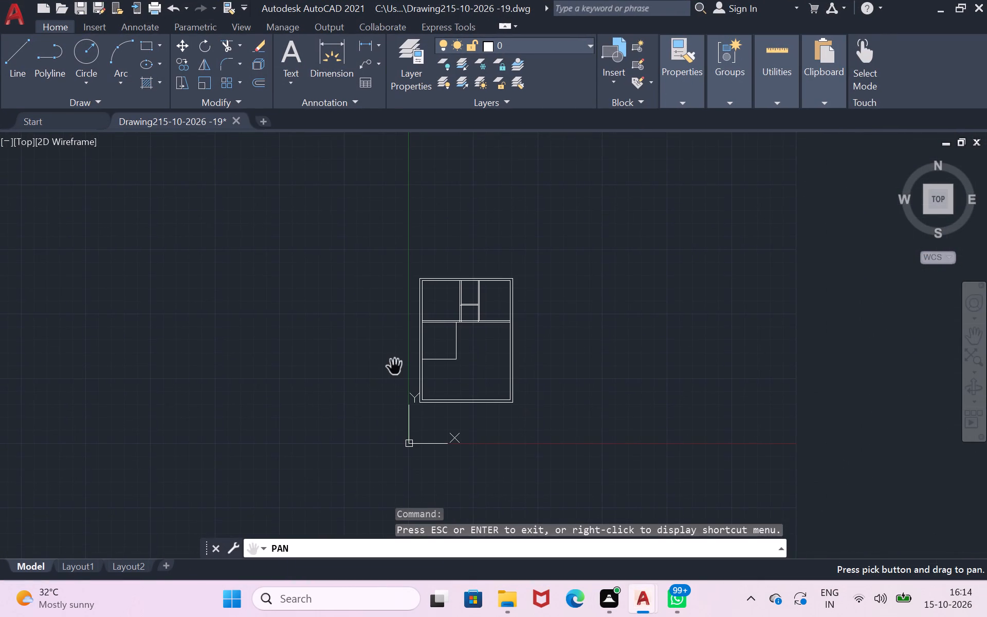
{"action": "scroll", "coordinate": [394, 367], "scroll_direction": "up", "scroll_amount": 2}
{"action": "left_click_drag", "start_coordinate": [853, 299], "coordinate": [781, 325]}
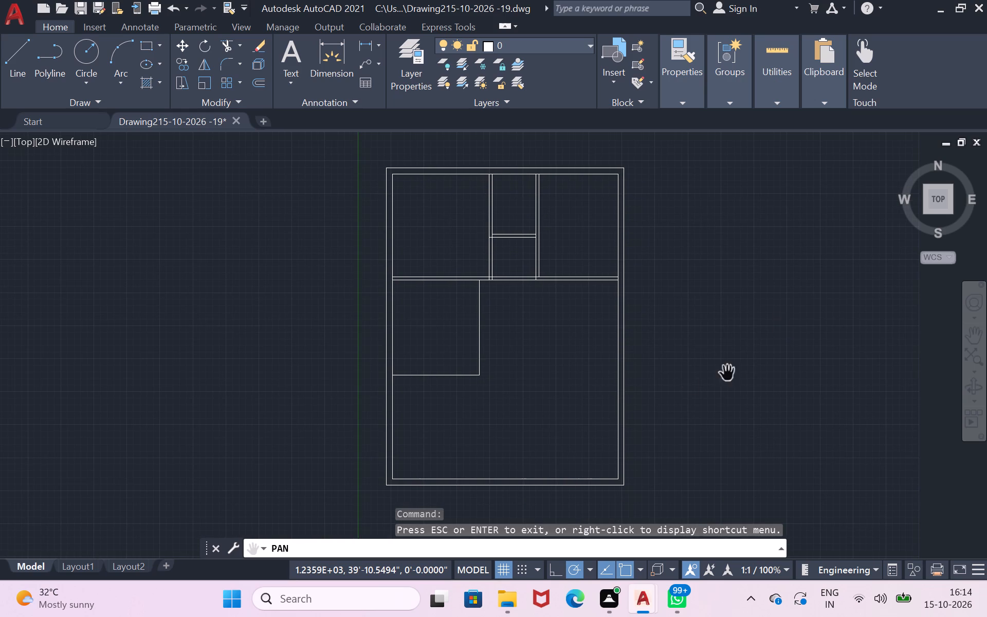
{"action": "key", "text": "Escape"}
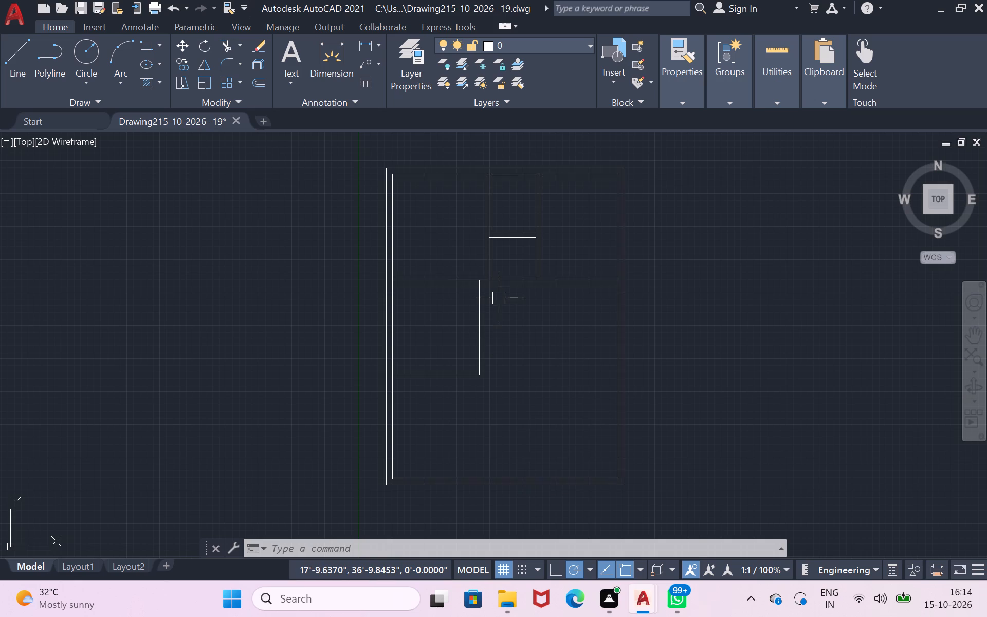
Offset the bottom and right lines of the 11' by 12' room 4.5" inward to form its partition walls.
{"action": "scroll", "coordinate": [499, 298], "scroll_direction": "up", "scroll_amount": 1}
{"action": "scroll", "coordinate": [489, 286], "scroll_direction": "down", "scroll_amount": 2}
{"action": "scroll", "coordinate": [489, 286], "scroll_direction": "up", "scroll_amount": 1}
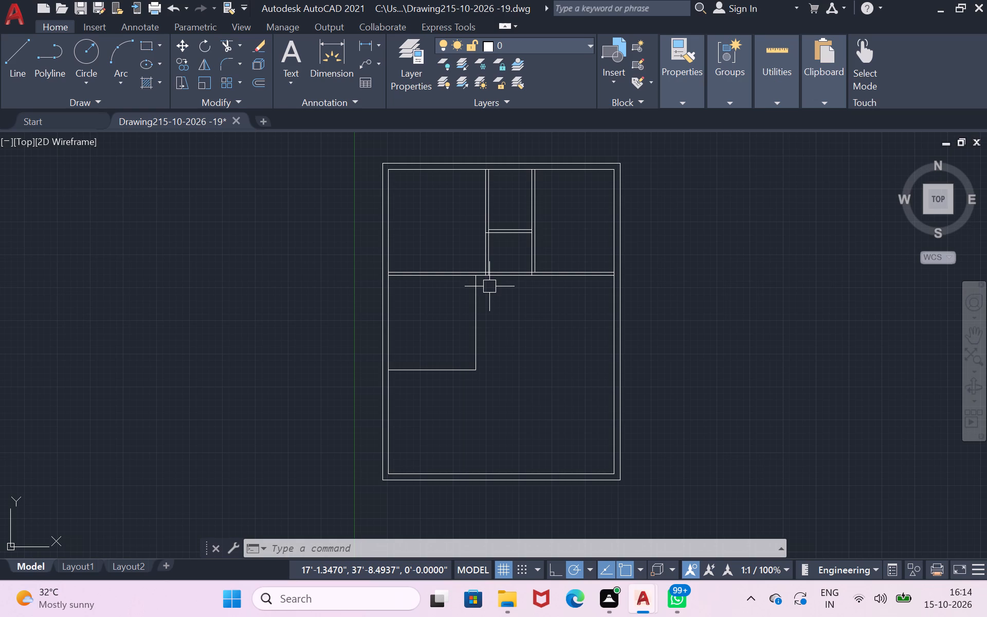
{"action": "scroll", "coordinate": [410, 340], "scroll_direction": "up", "scroll_amount": 2}
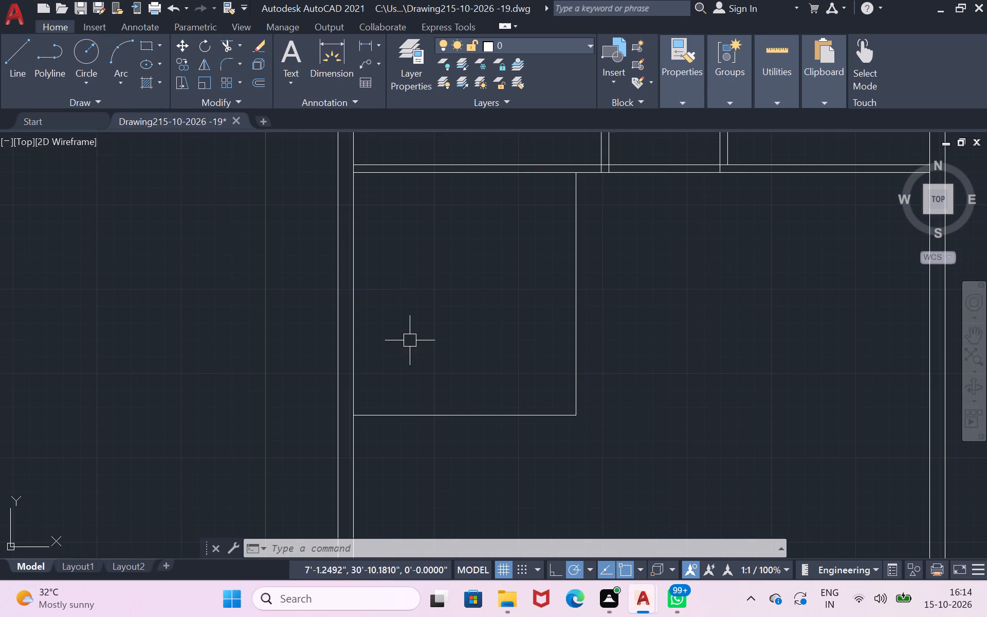
{"action": "key", "text": "o"}
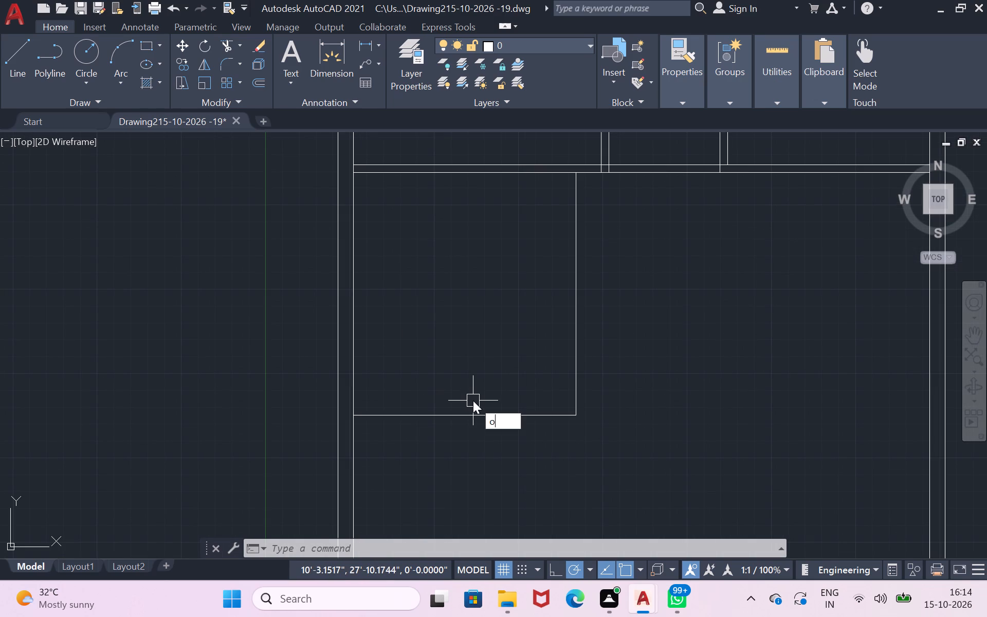
{"action": "key", "text": "Return"}
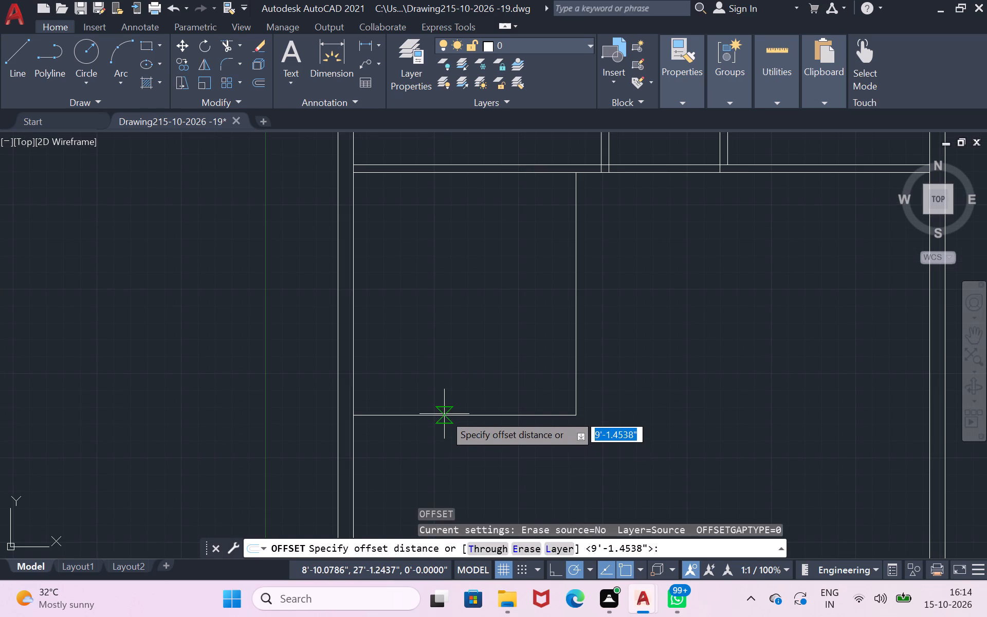
{"action": "left_click_drag", "start_coordinate": [444, 414], "coordinate": [443, 407]}
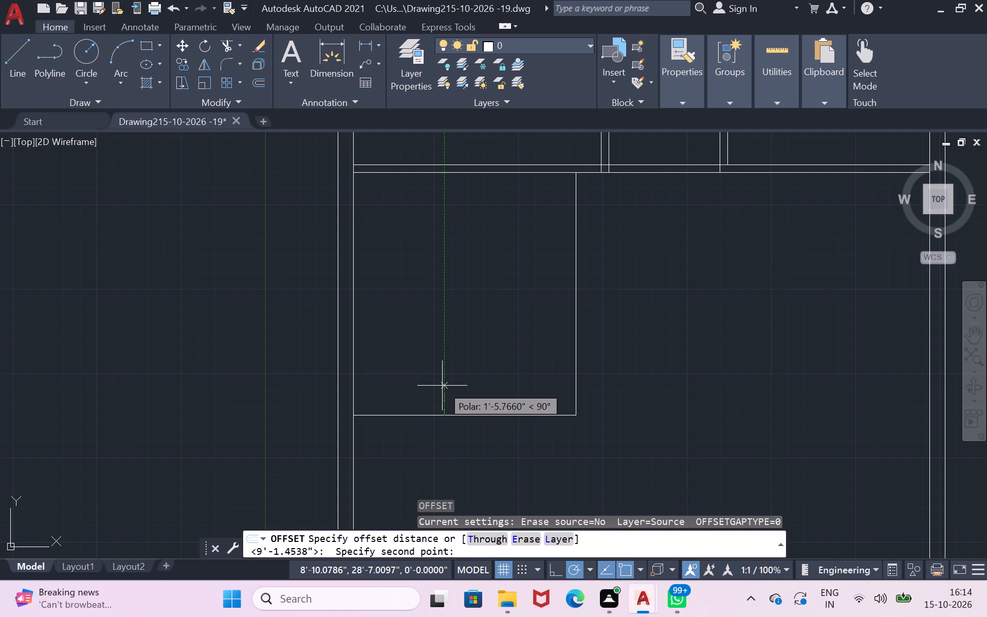
{"action": "key", "text": "4"}
{"action": "type", "text": ".5"}
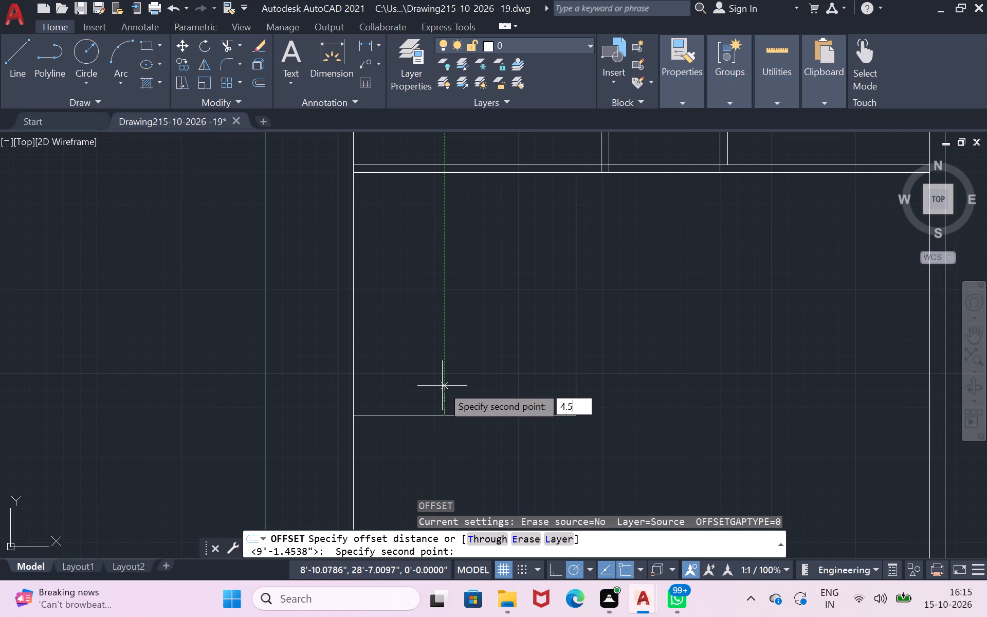
{"action": "key", "text": "shift+quotedbl"}
{"action": "key", "text": "Return"}
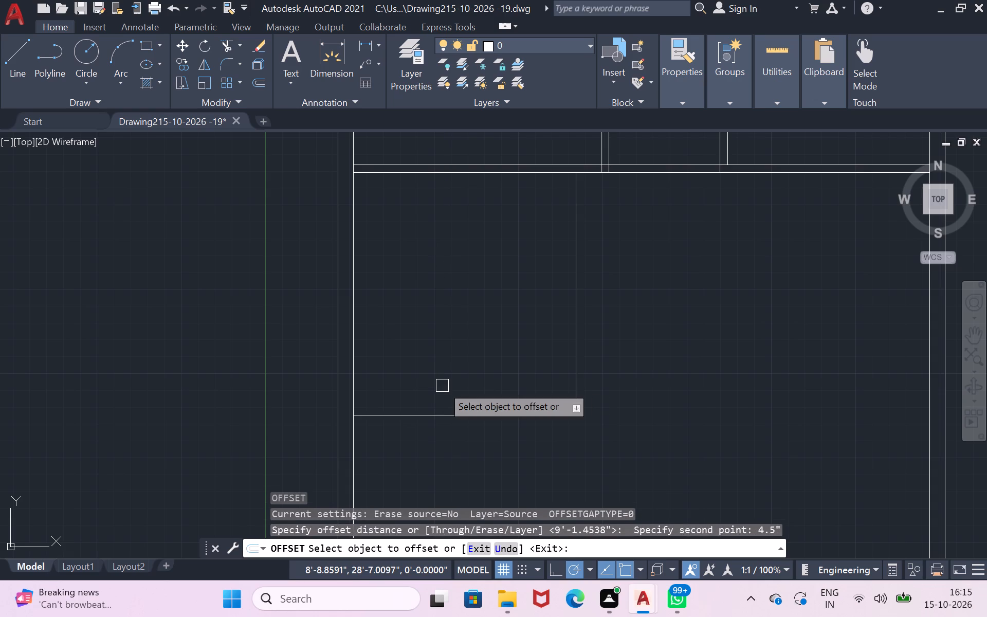
{"action": "left_click_drag", "start_coordinate": [442, 414], "coordinate": [442, 410]}
{"action": "left_click", "coordinate": [446, 383]}
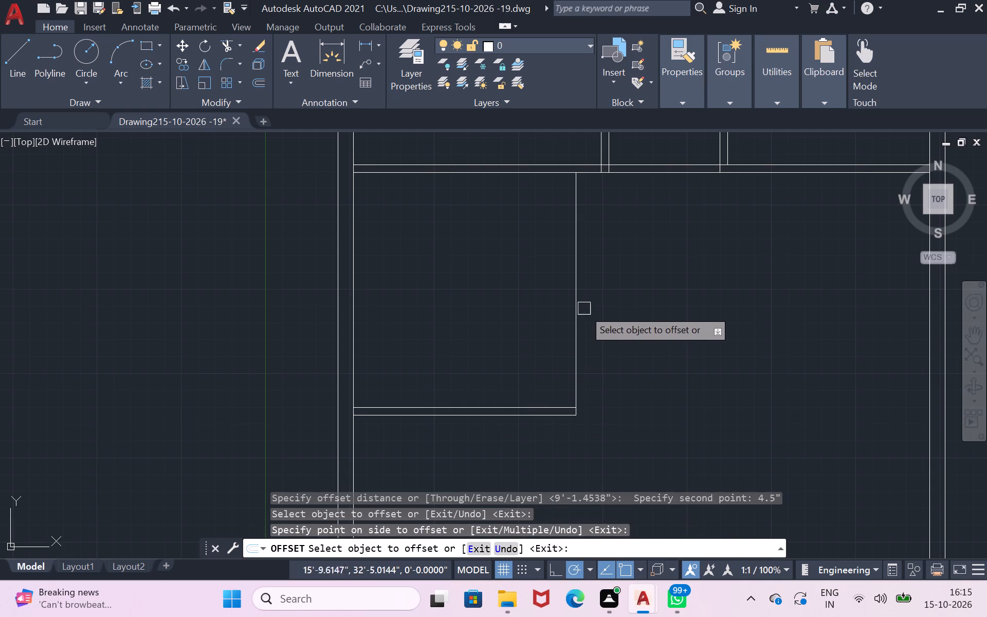
{"action": "left_click", "coordinate": [581, 312]}
{"action": "left_click", "coordinate": [547, 329]}
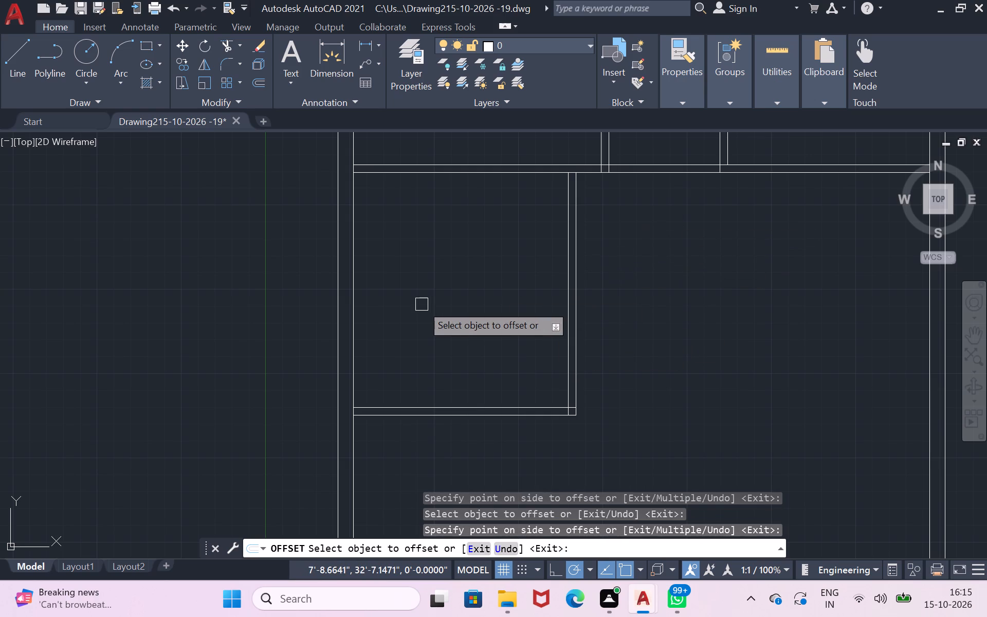
Offset the right-hand segment of the long horizontal partition's lower line 15'6" downward.
{"action": "scroll", "coordinate": [330, 314], "scroll_direction": "down", "scroll_amount": 1}
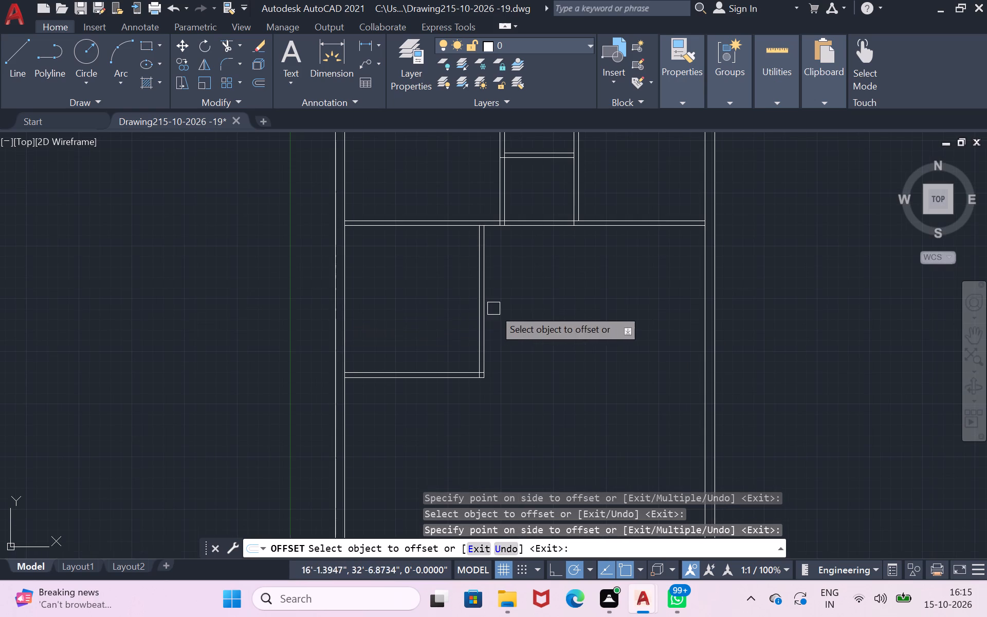
{"action": "scroll", "coordinate": [495, 205], "scroll_direction": "up", "scroll_amount": 1}
{"action": "scroll", "coordinate": [493, 246], "scroll_direction": "up", "scroll_amount": 1}
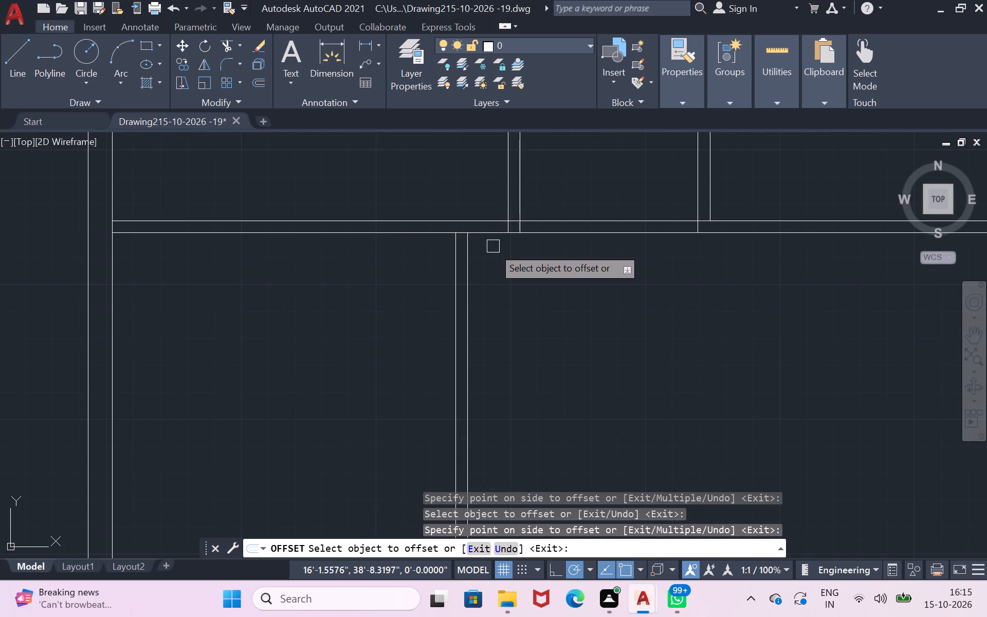
{"action": "scroll", "coordinate": [493, 254], "scroll_direction": "down", "scroll_amount": 3}
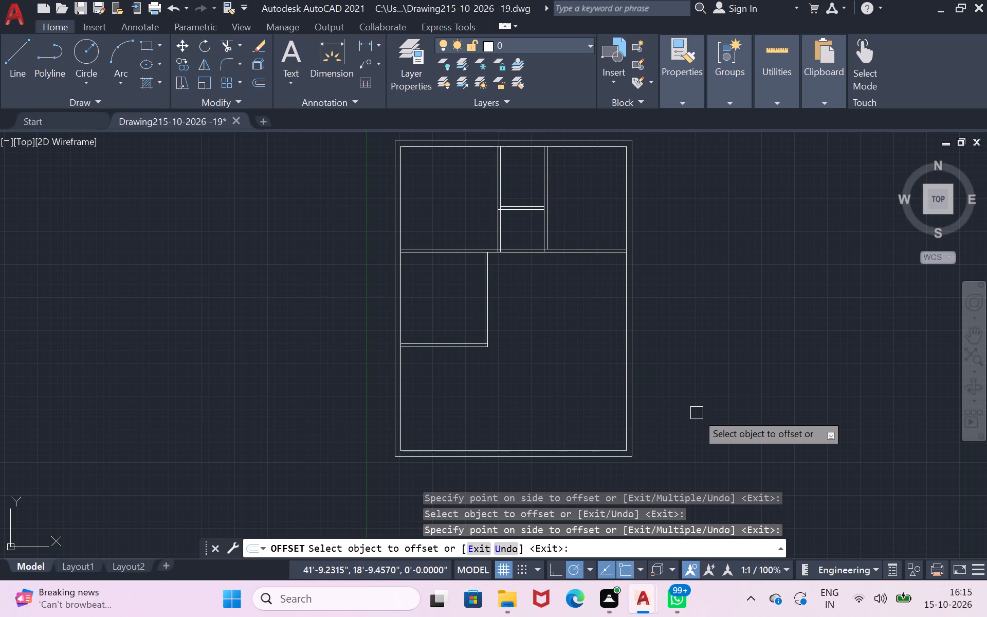
{"action": "scroll", "coordinate": [675, 395], "scroll_direction": "up", "scroll_amount": 1}
{"action": "scroll", "coordinate": [574, 362], "scroll_direction": "down", "scroll_amount": 2}
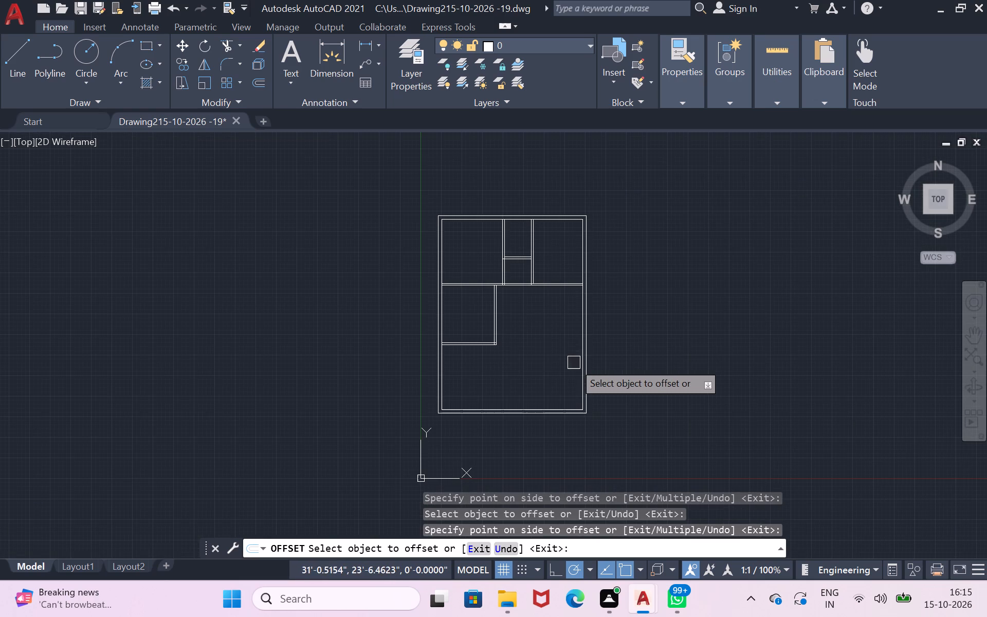
{"action": "scroll", "coordinate": [448, 353], "scroll_direction": "down", "scroll_amount": 1}
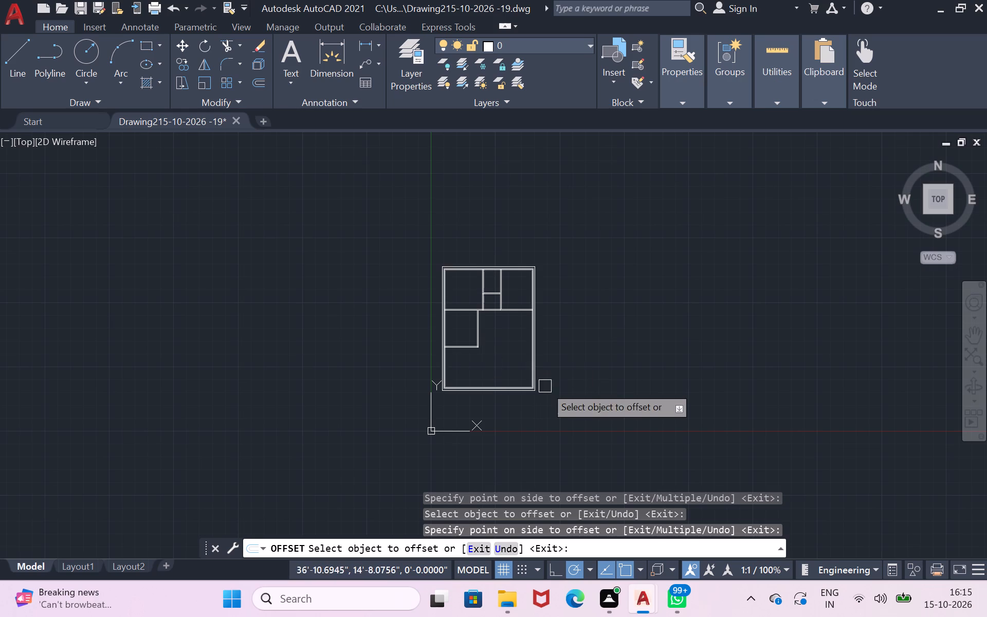
{"action": "scroll", "coordinate": [492, 366], "scroll_direction": "up", "scroll_amount": 2}
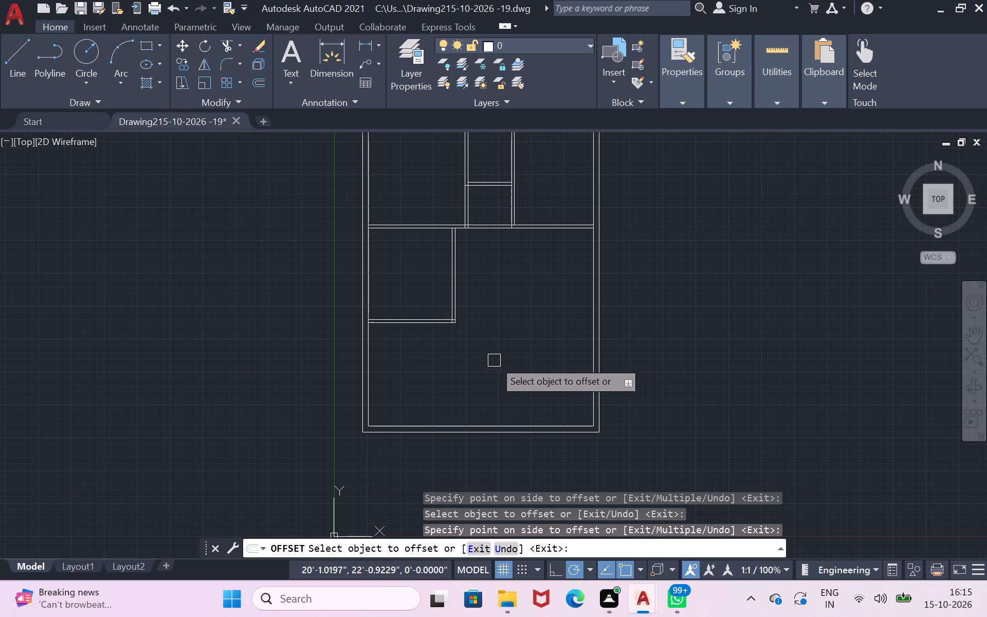
{"action": "scroll", "coordinate": [555, 234], "scroll_direction": "up", "scroll_amount": 1}
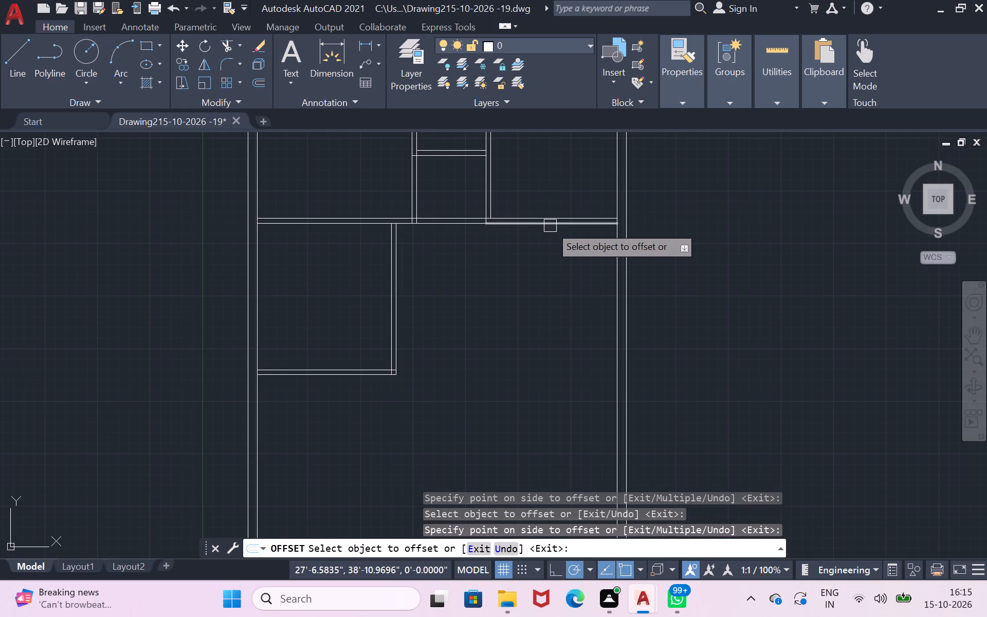
{"action": "left_click", "coordinate": [550, 226]}
{"action": "key", "text": "BackSpace"}
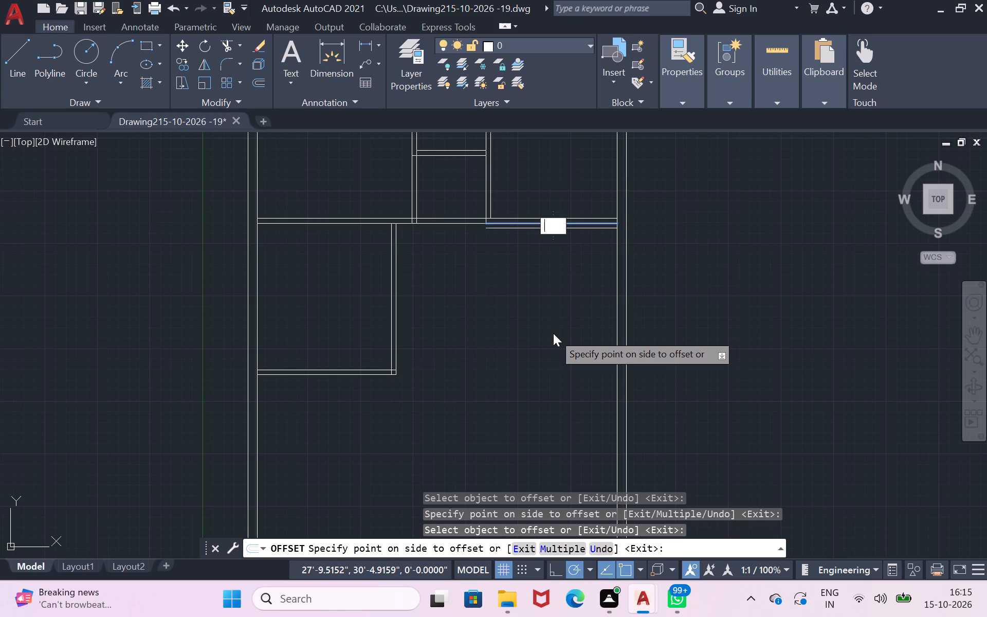
{"action": "key", "text": "1"}
{"action": "key", "text": "5"}
{"action": "key", "text": "apostrophe"}
{"action": "key", "text": "6"}
{"action": "key", "text": "shift+quotedbl"}
{"action": "key", "text": "Return"}
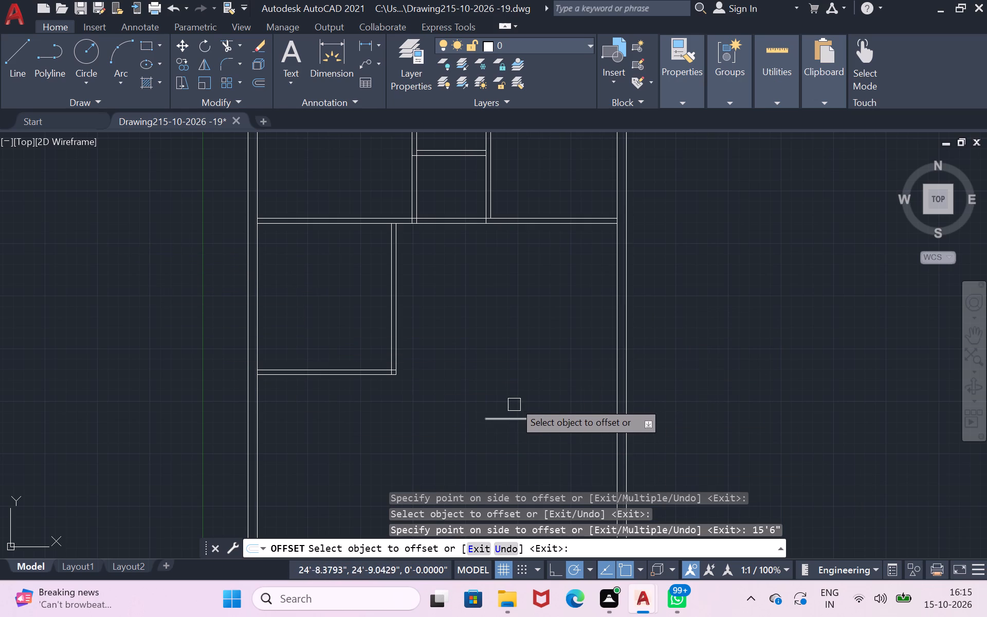
{"action": "key", "text": "Return"}
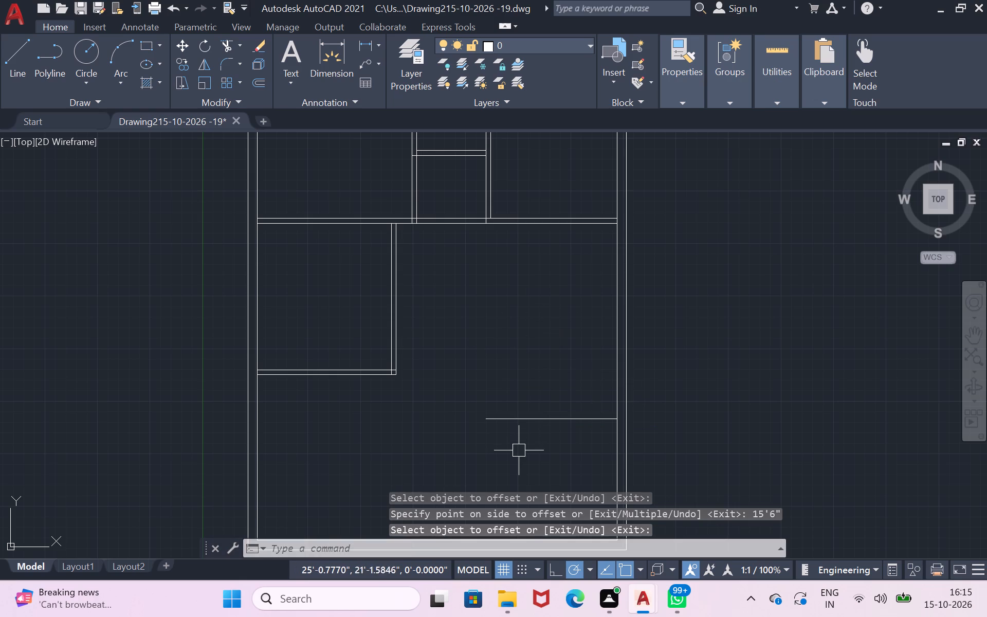
Draw a 16'0" horizontal line leftward from the right outer wall's inner face, starting at the 15'6" offset line's right end.
{"action": "key", "text": "l"}
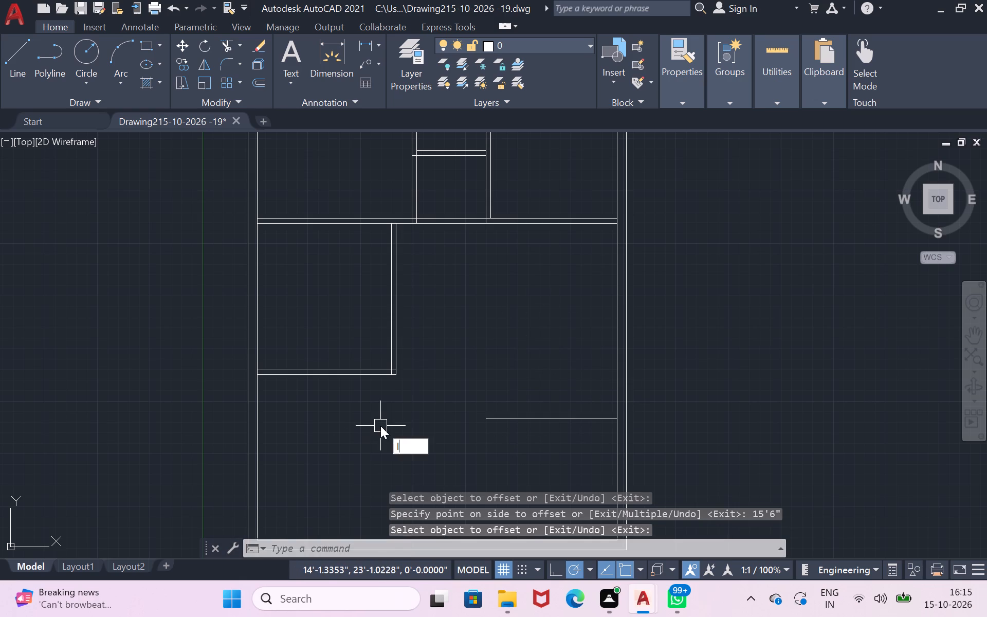
{"action": "key", "text": "Return"}
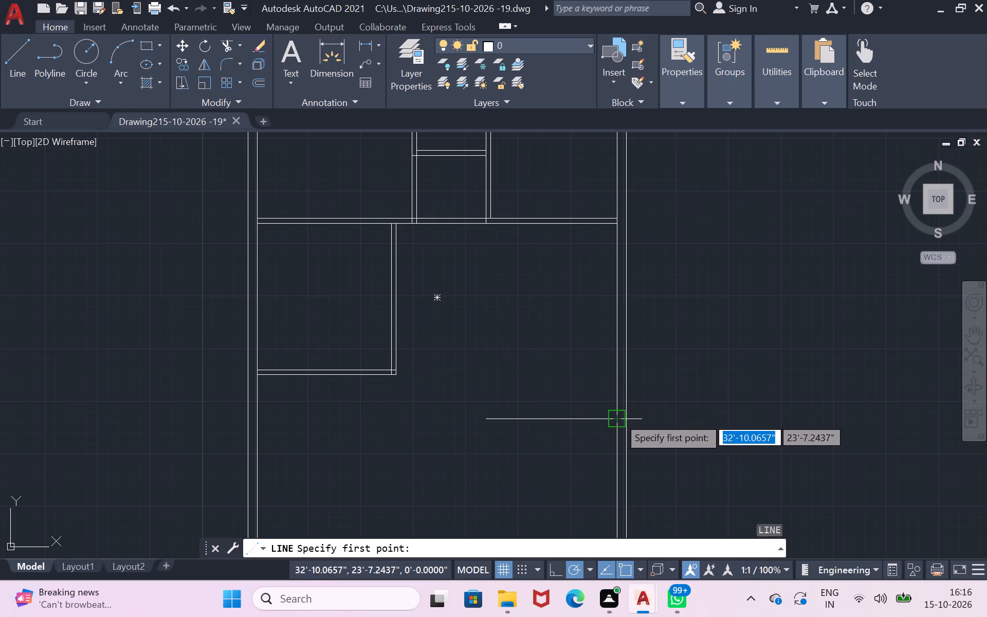
{"action": "left_click", "coordinate": [618, 417]}
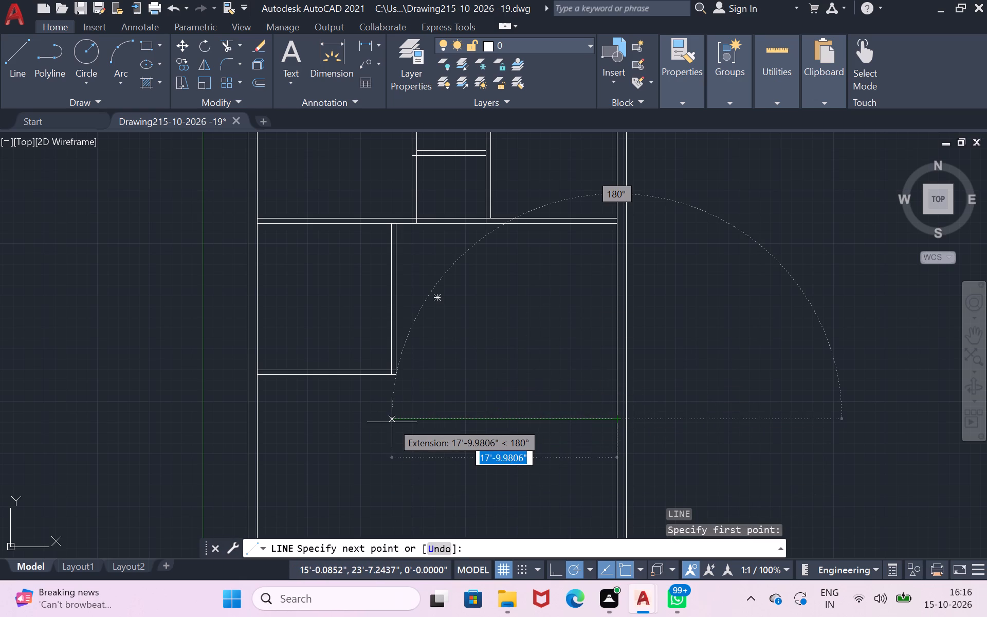
{"action": "type", "text": "16"}
{"action": "key", "text": "apostrophe"}
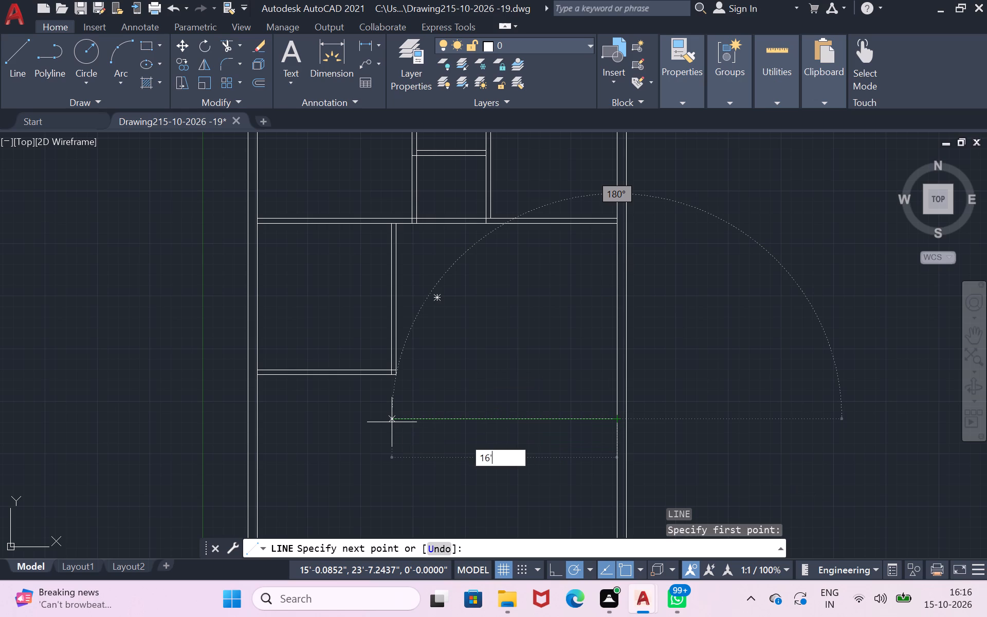
{"action": "key", "text": "0"}
{"action": "key", "text": "shift+quotedbl"}
{"action": "key", "text": "Return"}
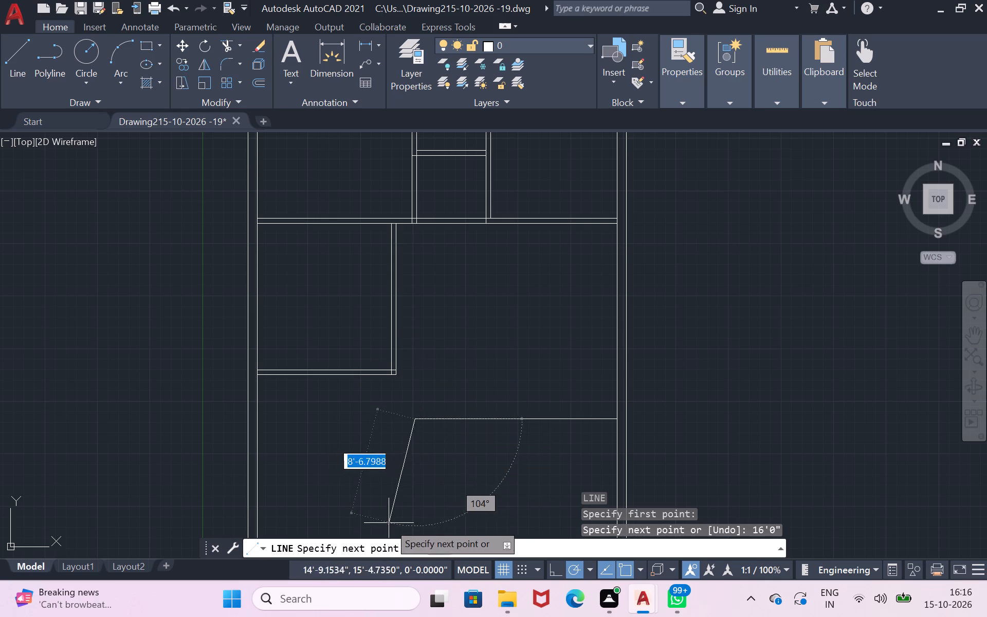
{"action": "scroll", "coordinate": [396, 518], "scroll_direction": "down", "scroll_amount": 2}
{"action": "scroll", "coordinate": [401, 520], "scroll_direction": "up", "scroll_amount": 1}
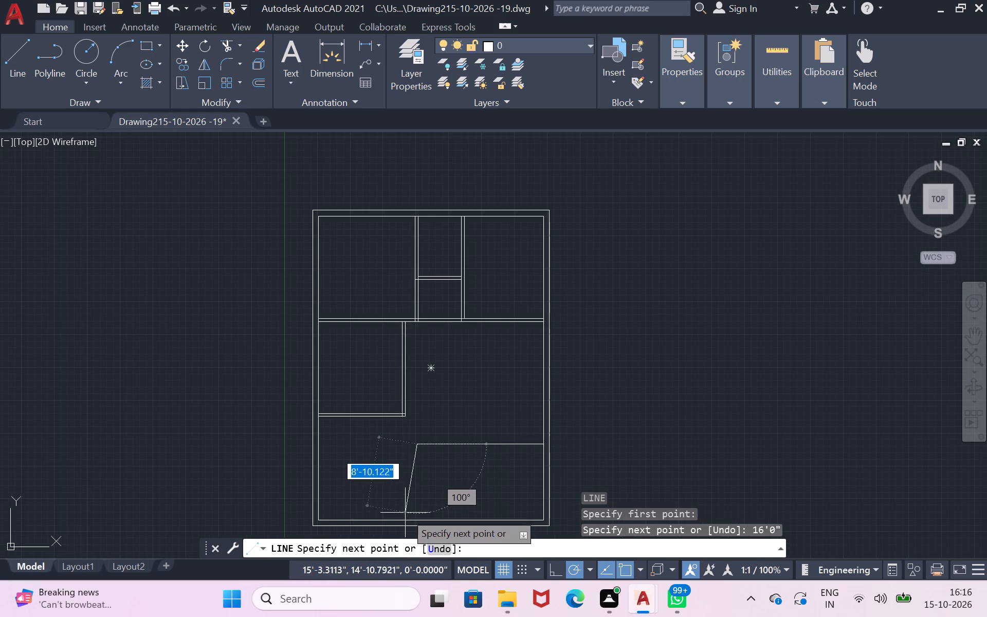
{"action": "scroll", "coordinate": [411, 505], "scroll_direction": "down", "scroll_amount": 1}
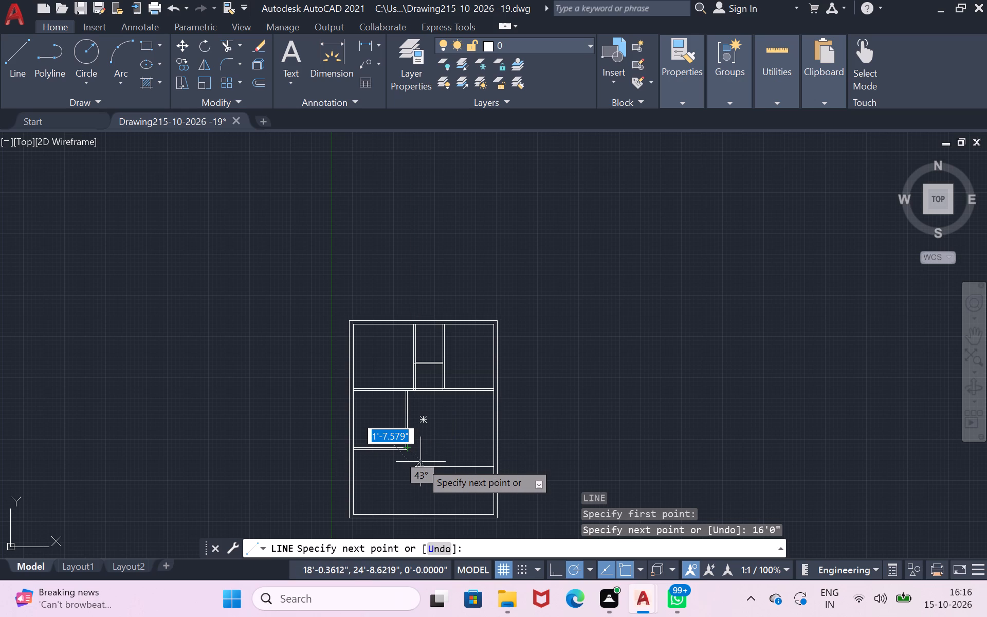
{"action": "scroll", "coordinate": [421, 462], "scroll_direction": "up", "scroll_amount": 1}
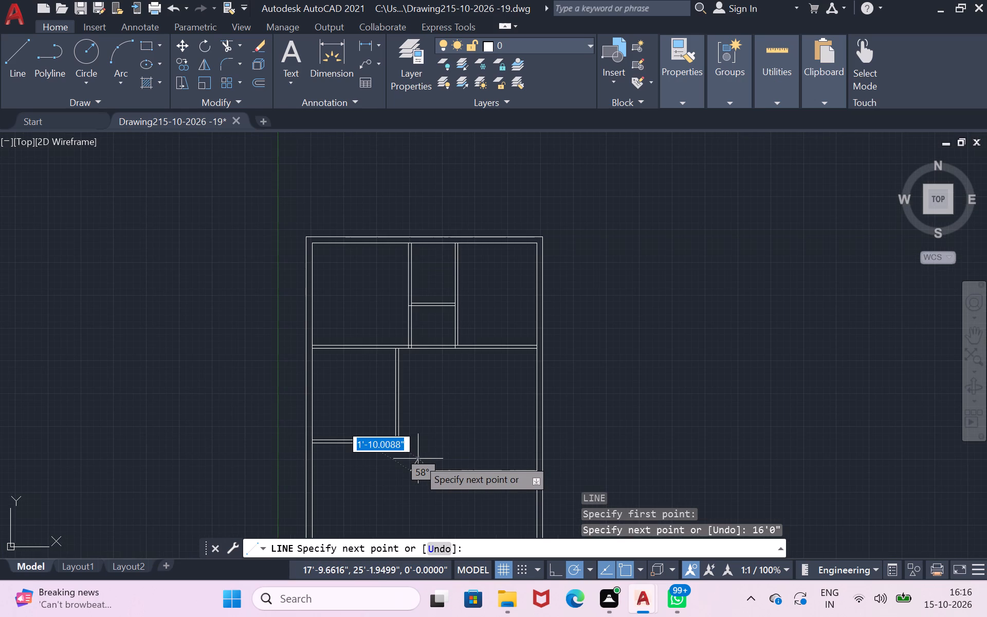
{"action": "scroll", "coordinate": [418, 461], "scroll_direction": "up", "scroll_amount": 3}
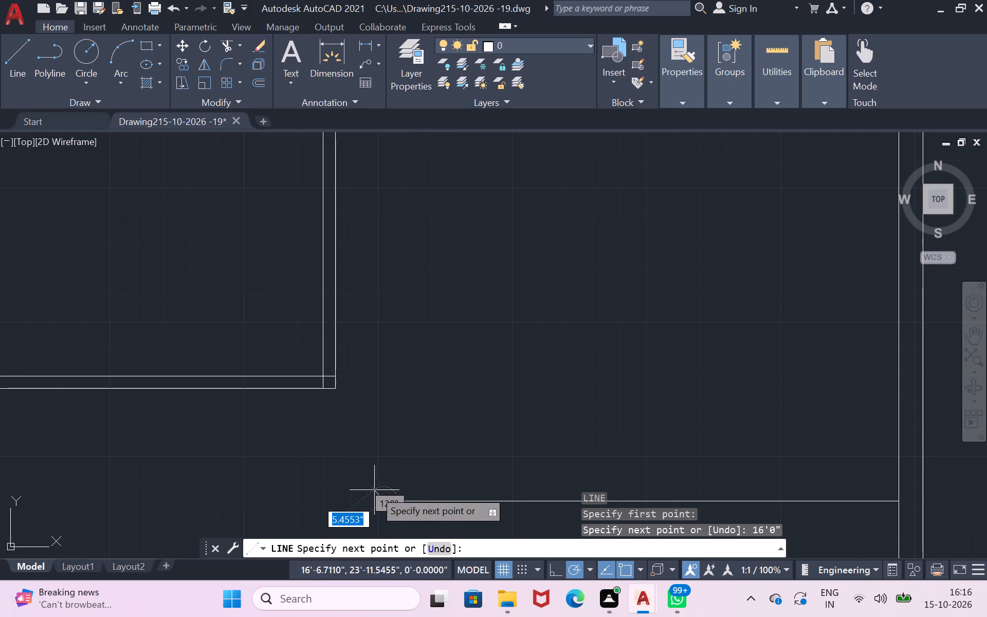
{"action": "key", "text": "Return"}
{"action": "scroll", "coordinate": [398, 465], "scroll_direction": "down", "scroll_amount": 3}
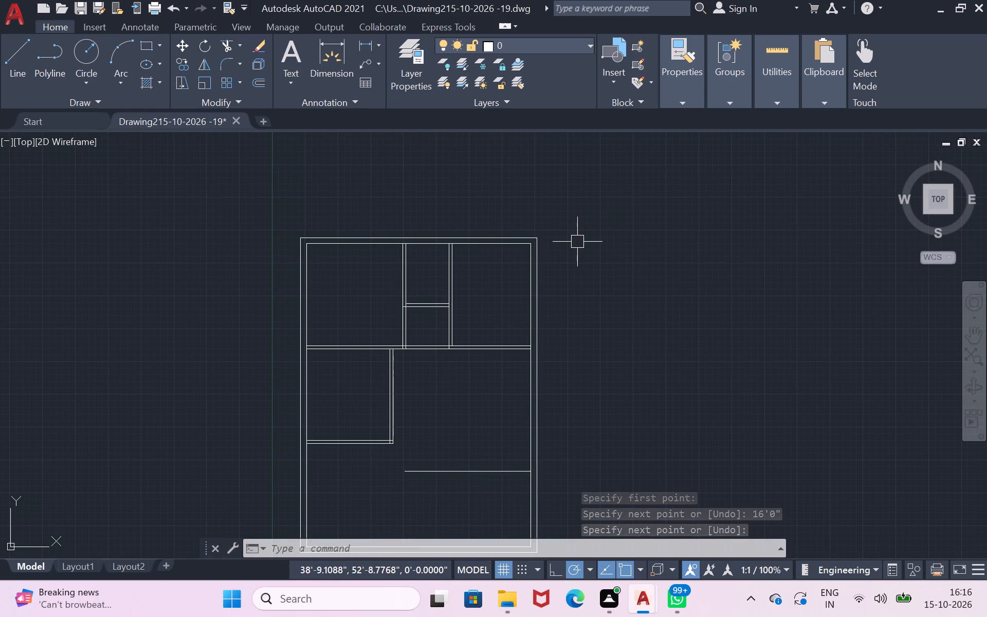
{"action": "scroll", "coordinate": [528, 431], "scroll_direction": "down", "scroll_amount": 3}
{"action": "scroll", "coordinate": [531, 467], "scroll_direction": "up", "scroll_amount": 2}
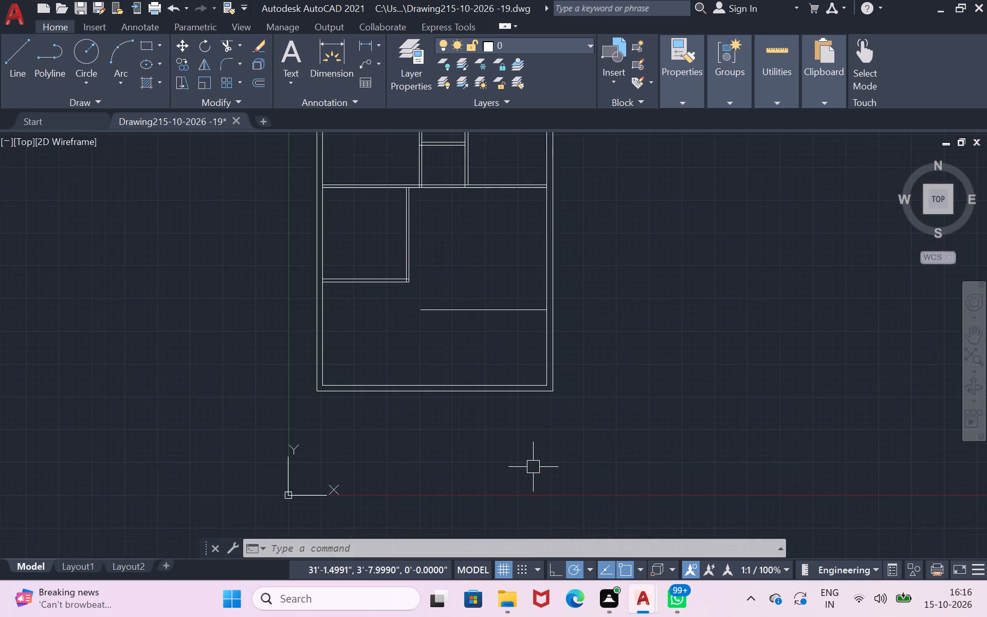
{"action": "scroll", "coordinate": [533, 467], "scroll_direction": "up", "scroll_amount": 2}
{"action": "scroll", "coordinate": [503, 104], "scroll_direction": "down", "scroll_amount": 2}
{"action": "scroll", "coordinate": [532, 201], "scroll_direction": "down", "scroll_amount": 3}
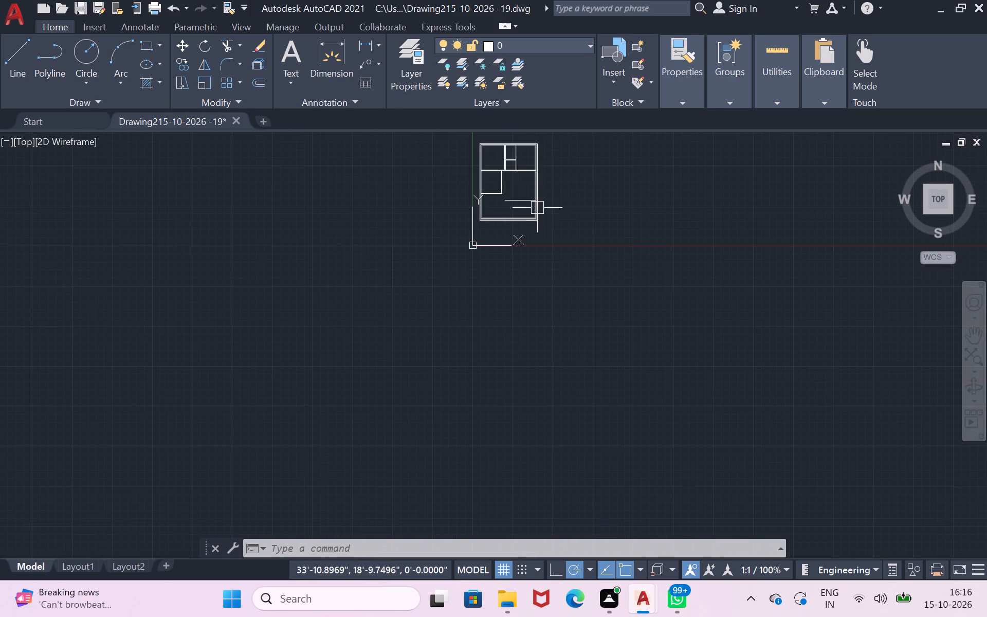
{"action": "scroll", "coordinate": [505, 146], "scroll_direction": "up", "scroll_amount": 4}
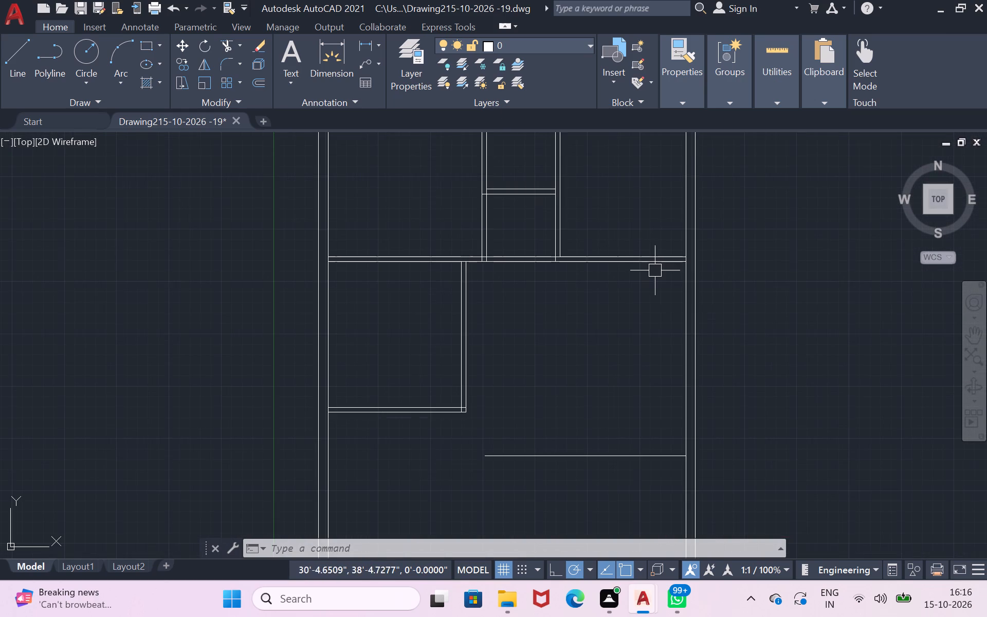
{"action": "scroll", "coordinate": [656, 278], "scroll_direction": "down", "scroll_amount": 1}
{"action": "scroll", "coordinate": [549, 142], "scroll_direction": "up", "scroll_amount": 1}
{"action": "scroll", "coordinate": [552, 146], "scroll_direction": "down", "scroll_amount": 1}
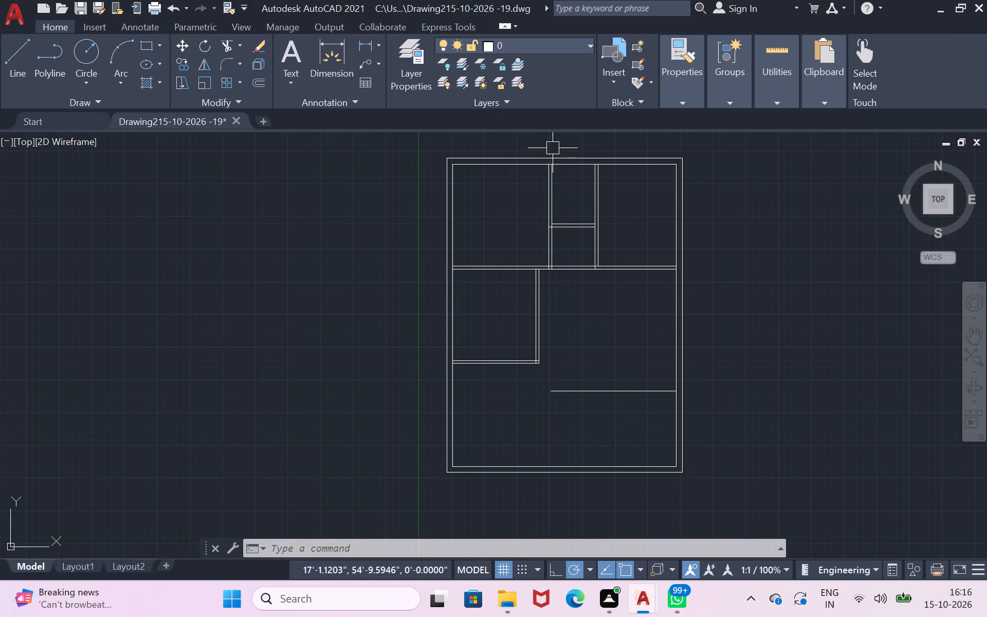
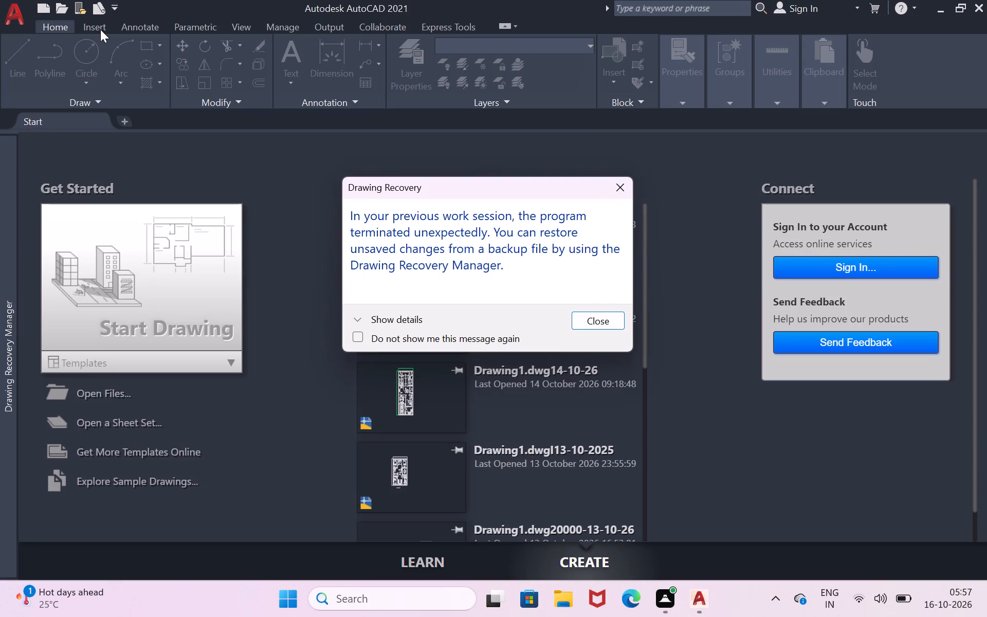
Dismiss the Drawing Recovery message and return to the start page.
{"action": "left_click", "coordinate": [615, 190]}
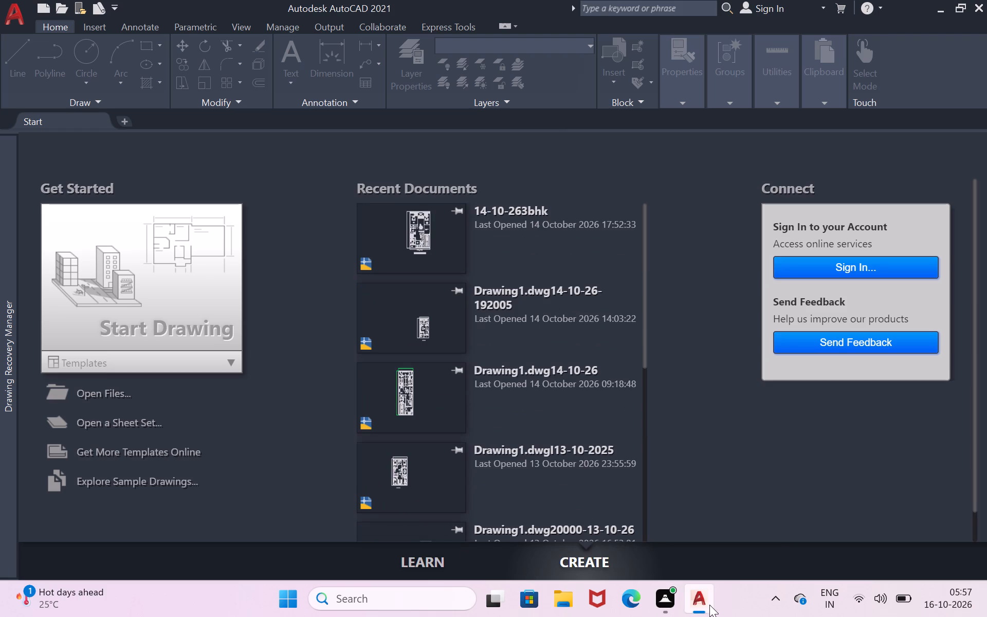
{"action": "left_click", "coordinate": [815, 494]}
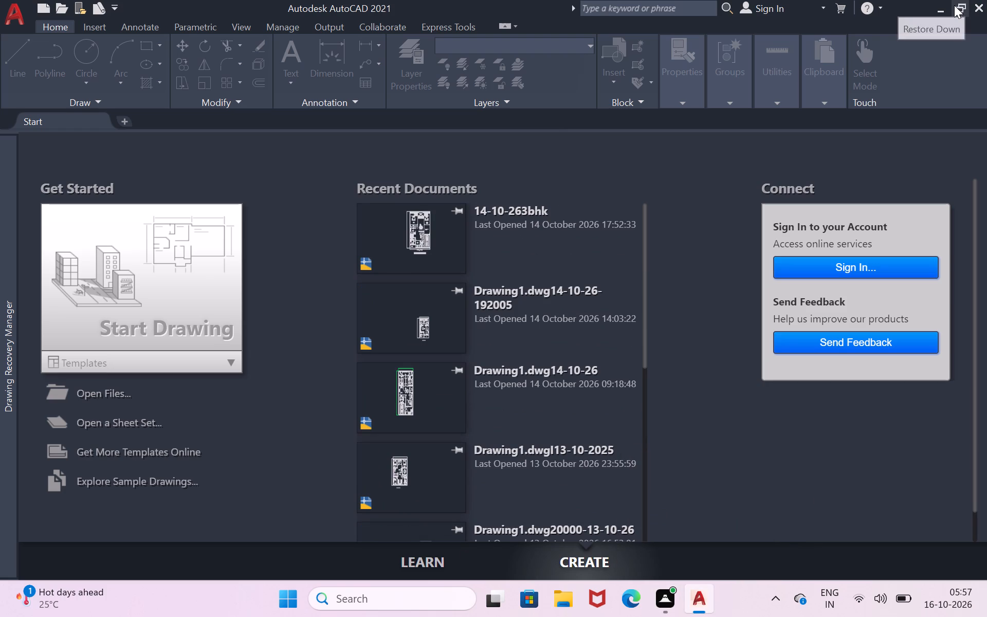
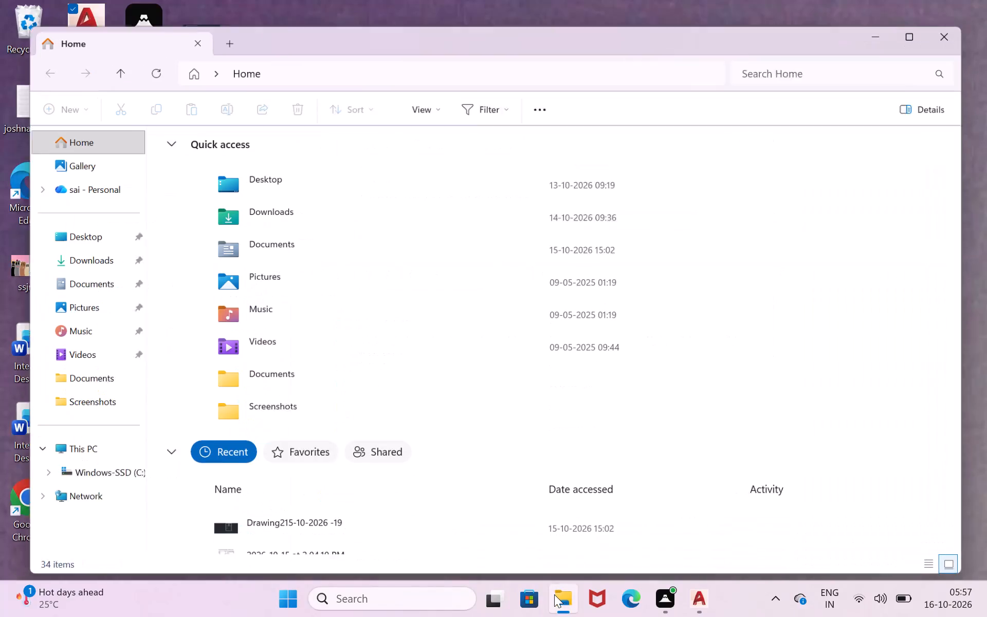
{"action": "left_click_drag", "start_coordinate": [554, 594], "coordinate": [685, 350]}
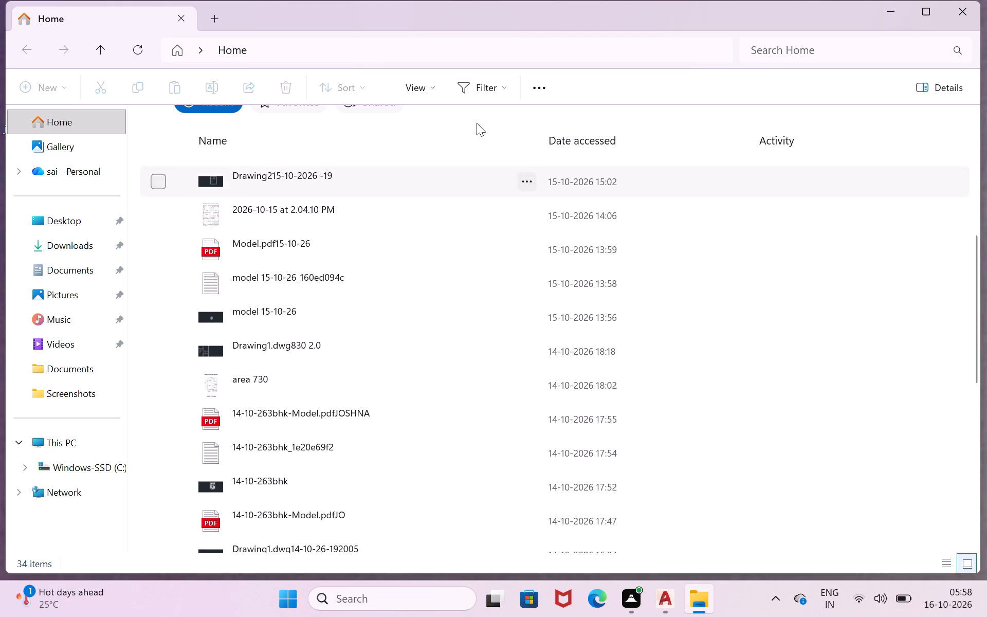
{"action": "double_click", "coordinate": [400, 171]}
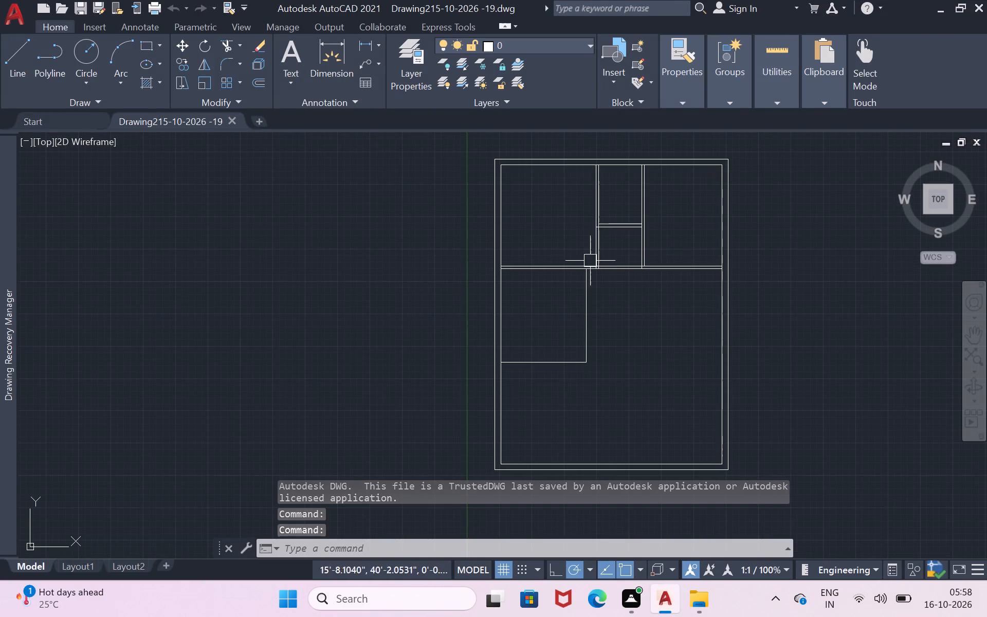
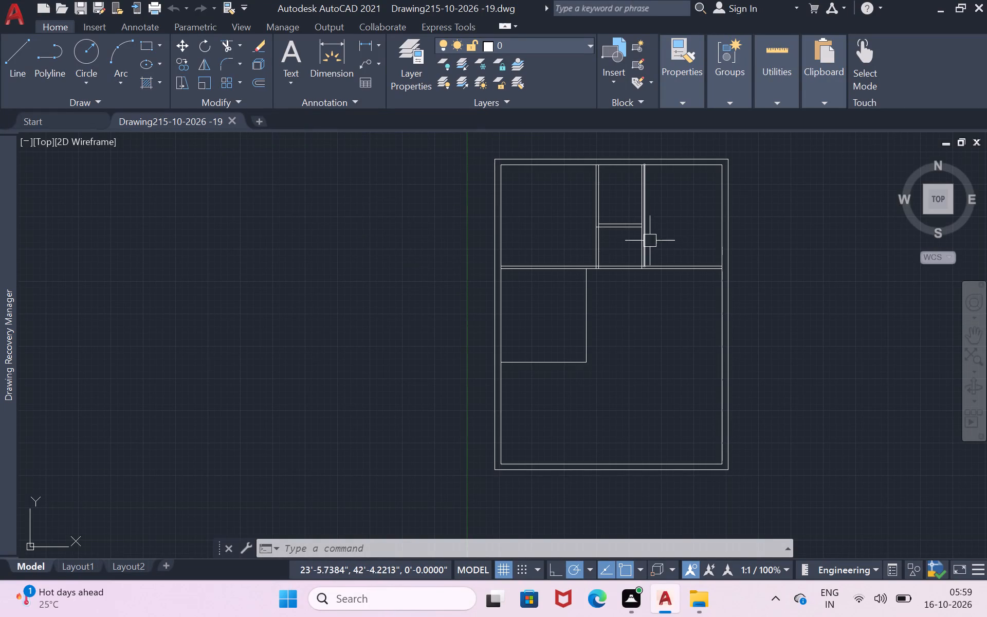
Start a new line with the Line command to continue the floor plan.
{"action": "scroll", "coordinate": [650, 222], "scroll_direction": "up", "scroll_amount": 1}
{"action": "scroll", "coordinate": [688, 243], "scroll_direction": "down", "scroll_amount": 1}
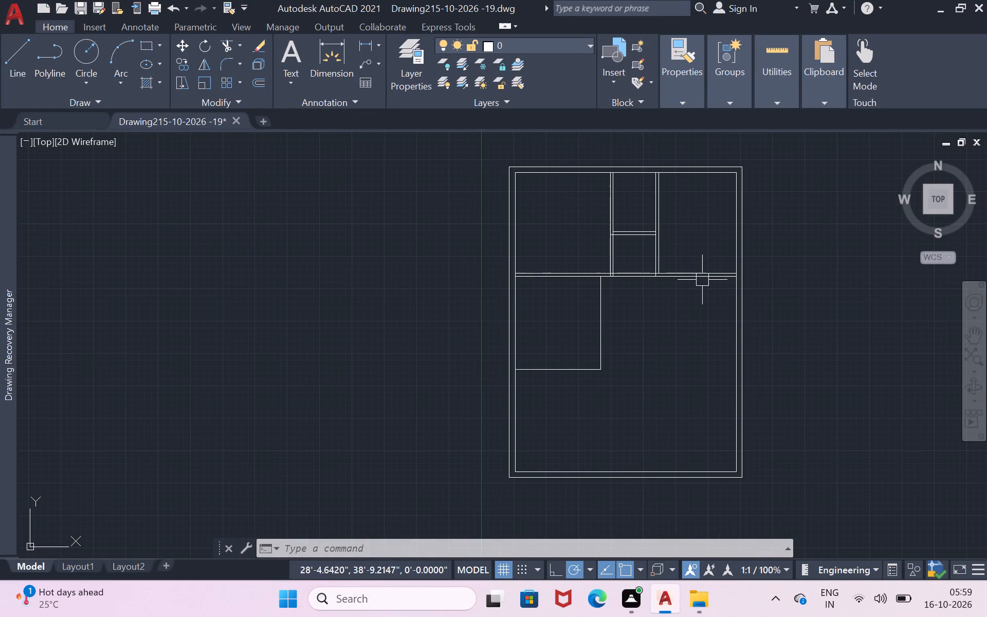
{"action": "left_click", "coordinate": [6, 62]}
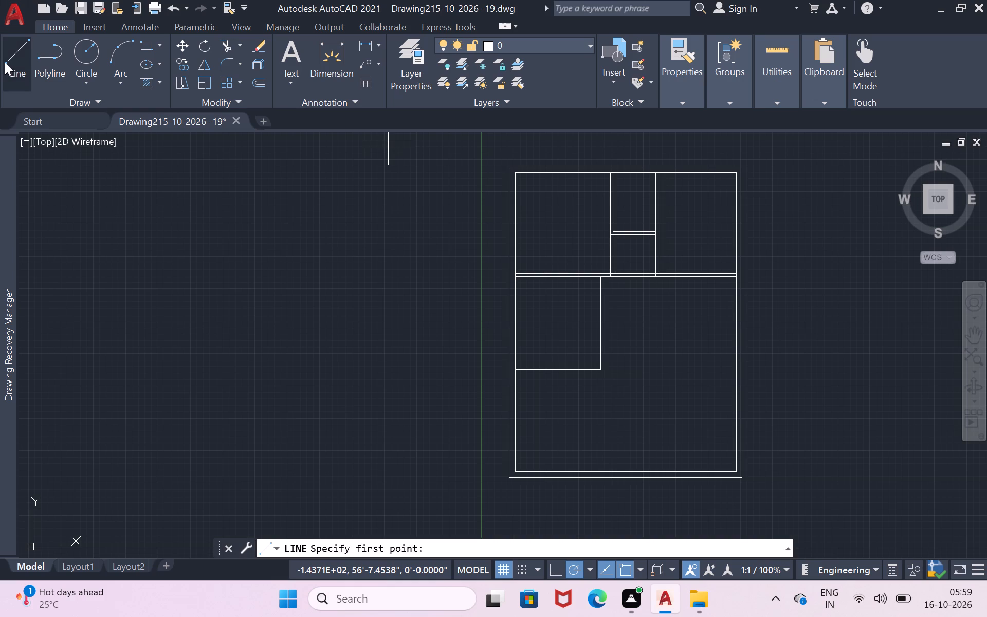
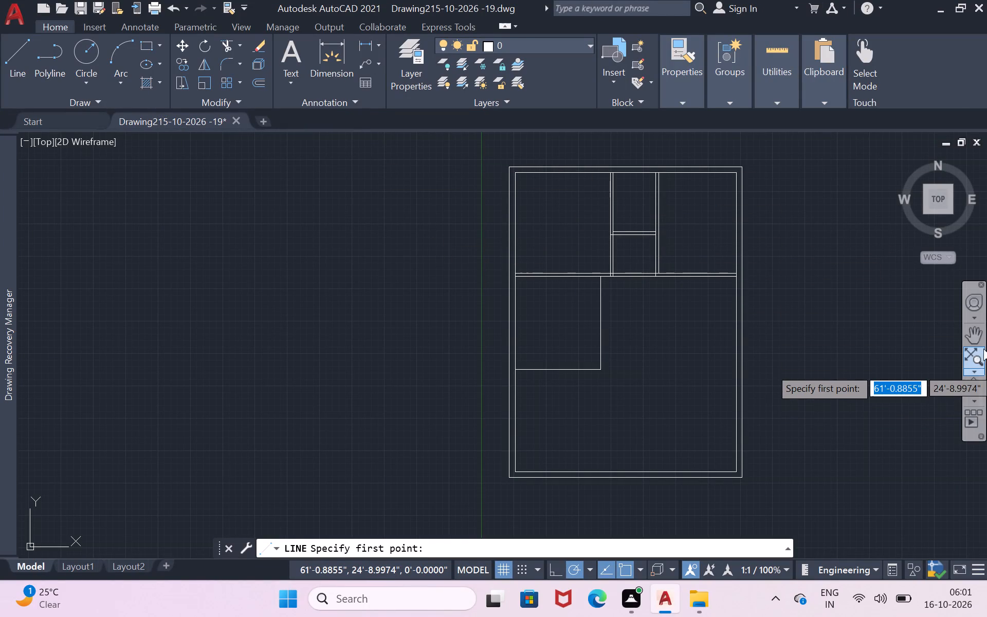
Offset the bottom line and the right-hand line of the middle-left room 4.5" inward to form its partition walls.
{"action": "left_click", "coordinate": [973, 334]}
{"action": "left_click_drag", "start_coordinate": [880, 259], "coordinate": [697, 266]}
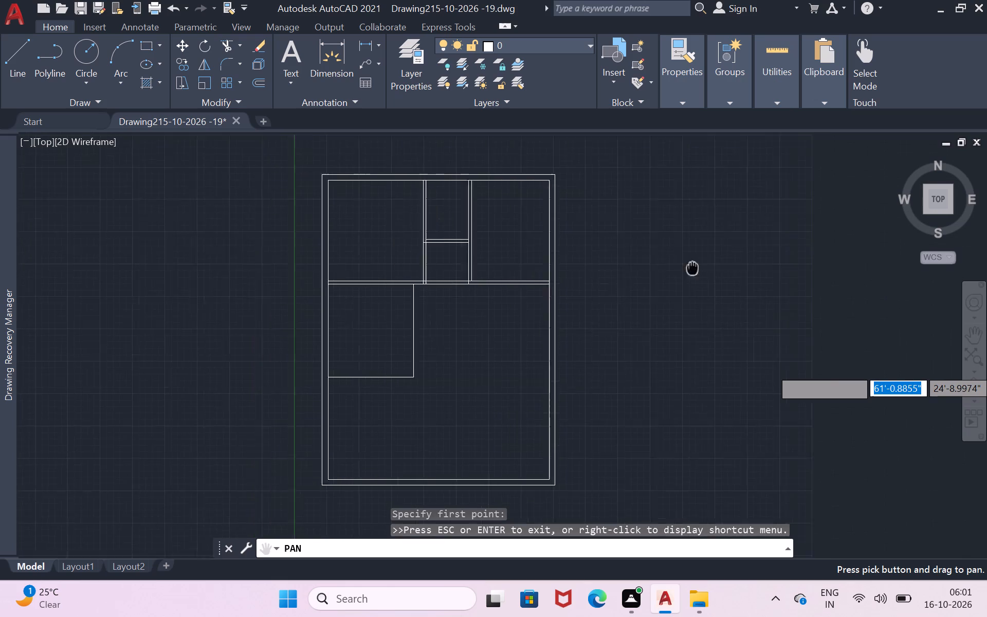
{"action": "left_click_drag", "start_coordinate": [697, 266], "coordinate": [711, 262]}
{"action": "key", "text": "Escape"}
{"action": "key", "text": "Escape"}
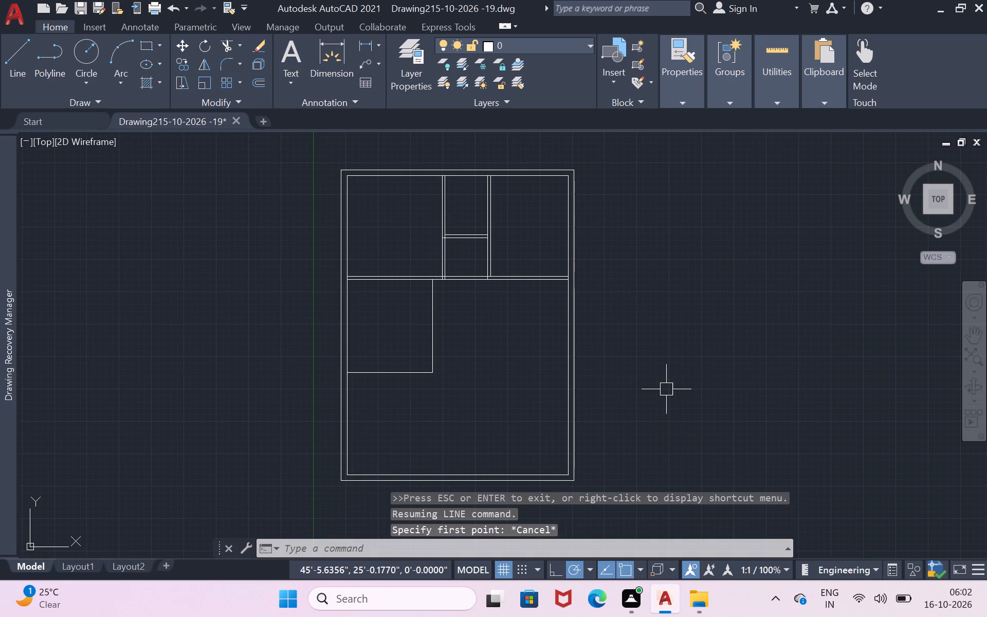
{"action": "key", "text": "o"}
{"action": "key", "text": "Return"}
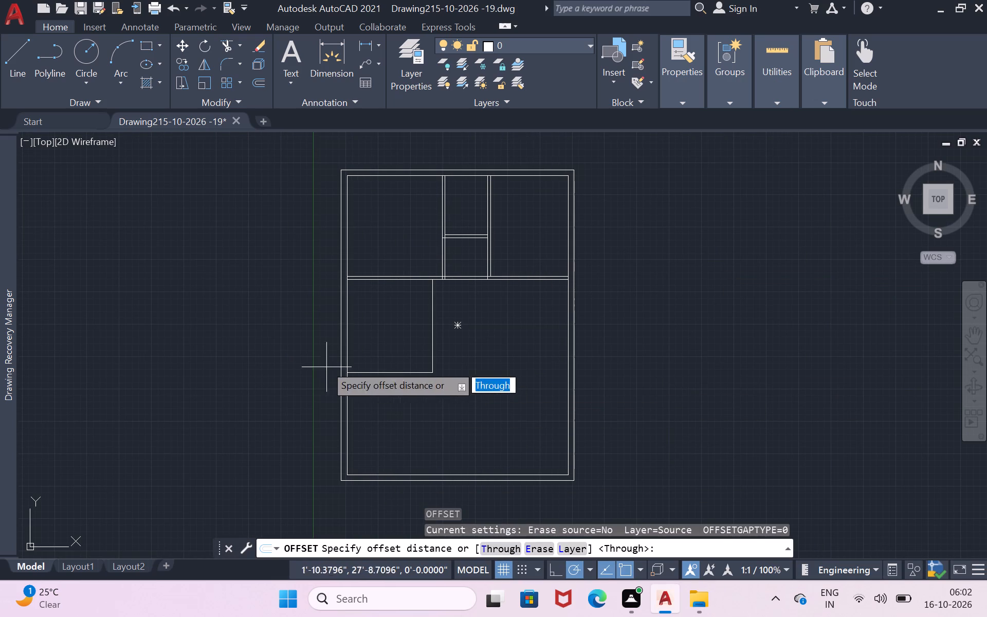
{"action": "left_click", "coordinate": [386, 375]}
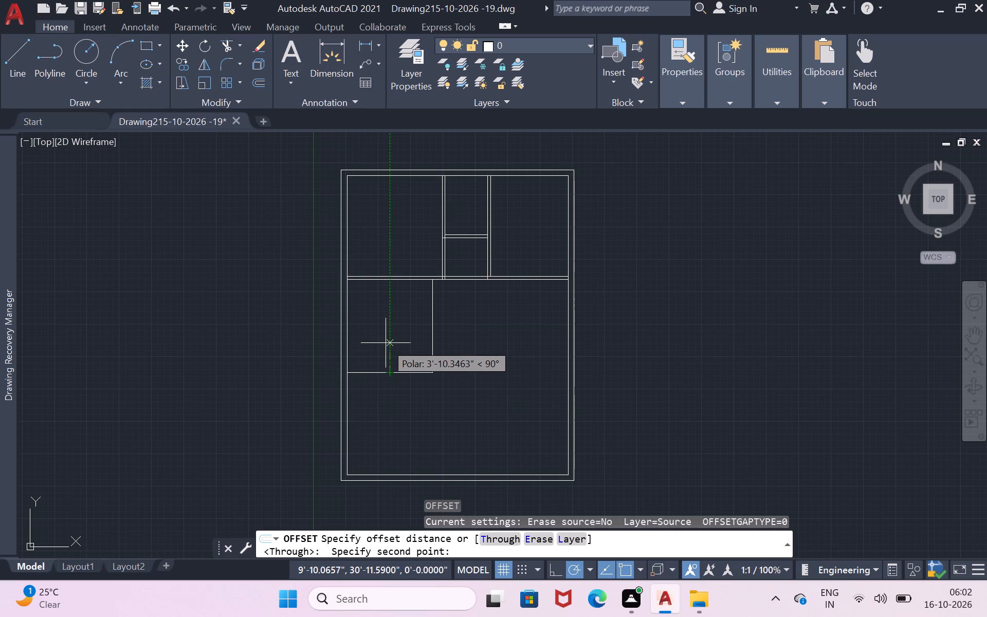
{"action": "type", "text": "4.5"}
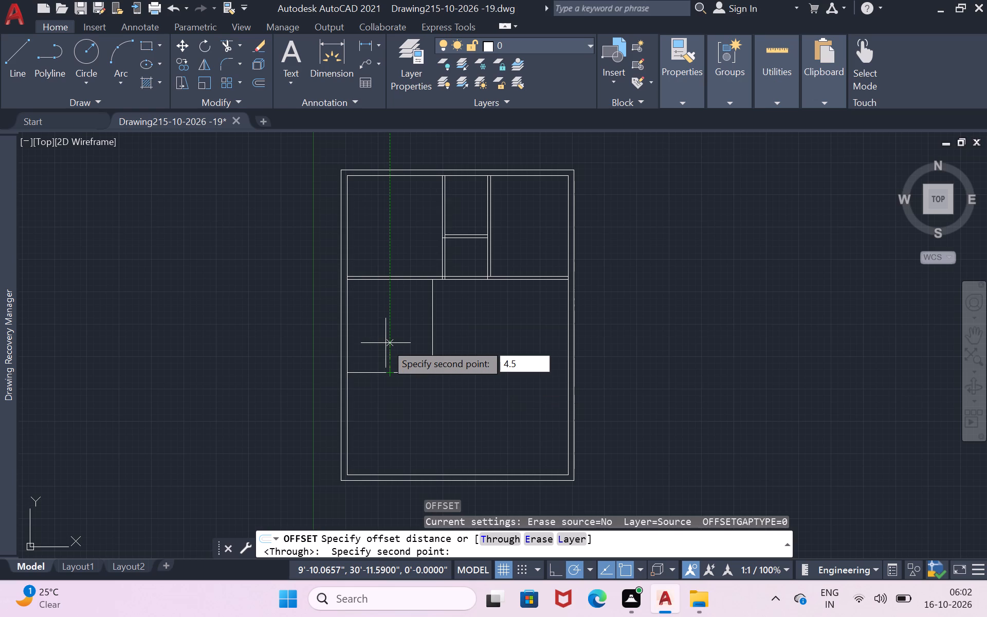
{"action": "key", "text": "shift+quotedbl"}
{"action": "key", "text": "Return"}
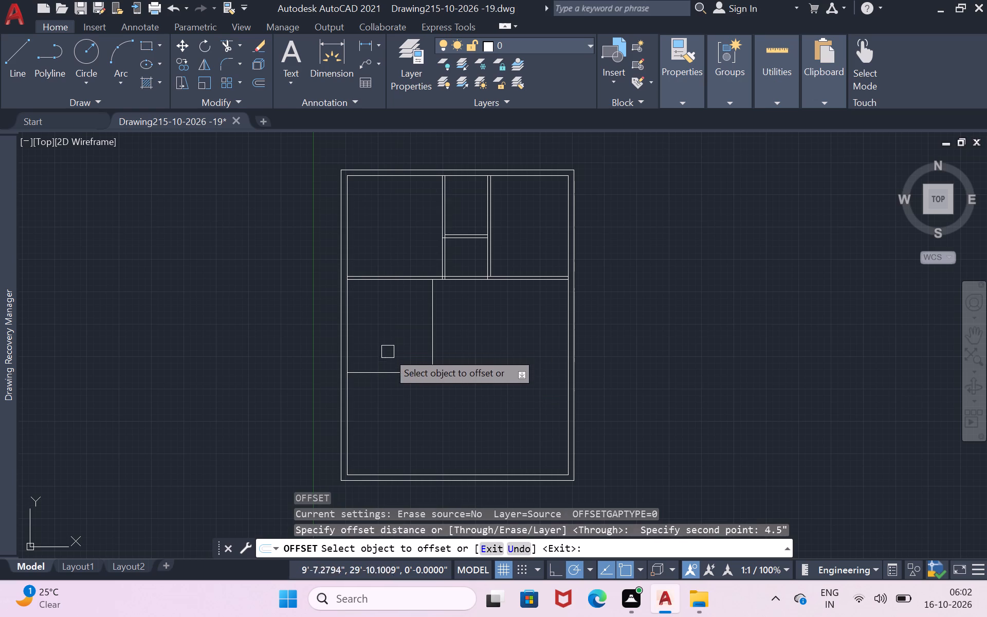
{"action": "left_click_drag", "start_coordinate": [392, 371], "coordinate": [392, 364]}
{"action": "left_click", "coordinate": [392, 349]}
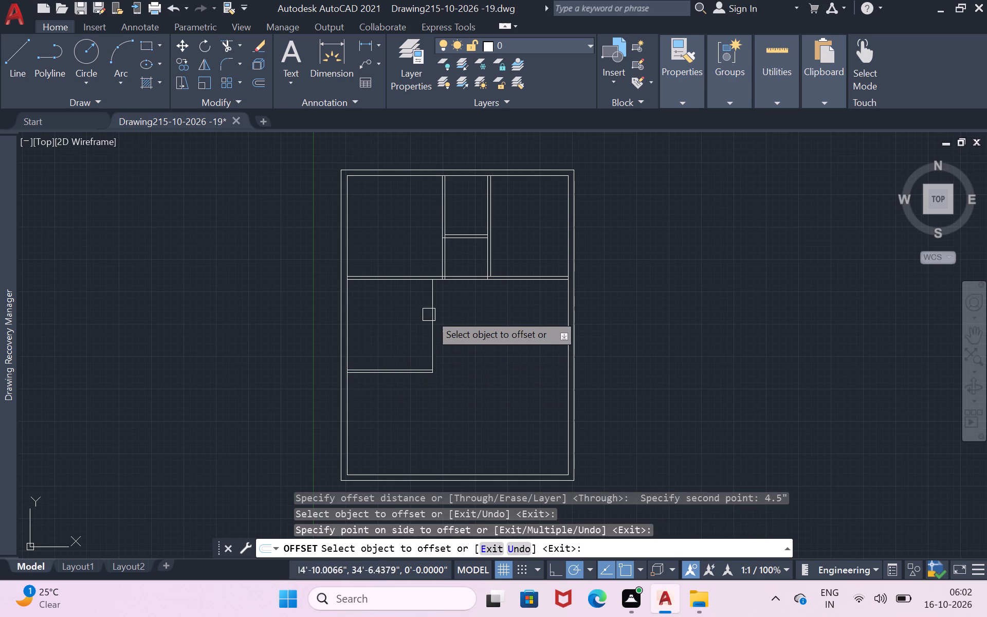
{"action": "left_click", "coordinate": [430, 310]}
{"action": "left_click", "coordinate": [409, 311]}
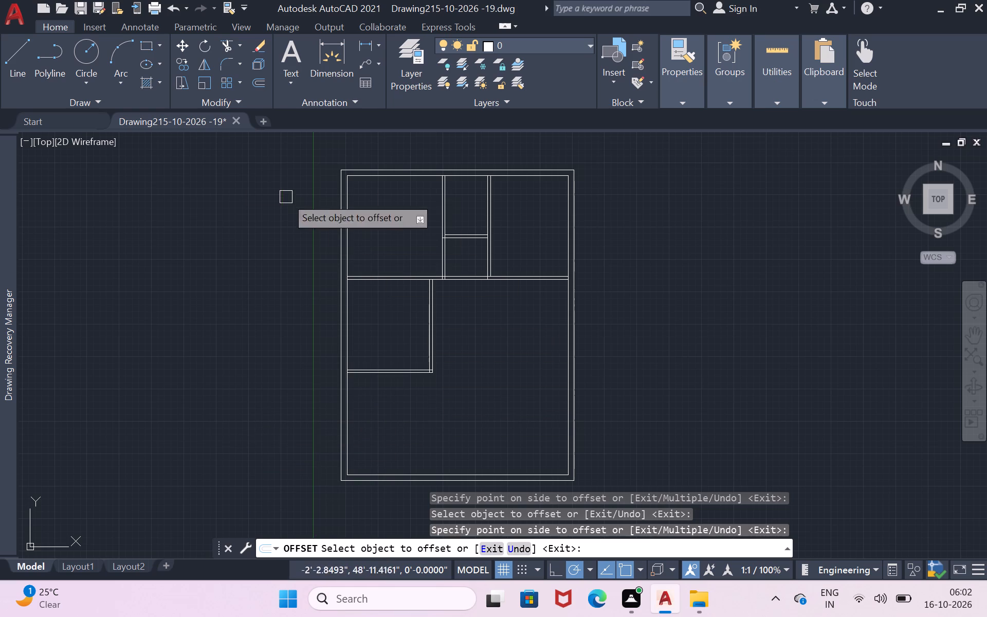
Offset the lower partition line beneath the top-right room 15'6" downward into the open area.
{"action": "left_click", "coordinate": [12, 67]}
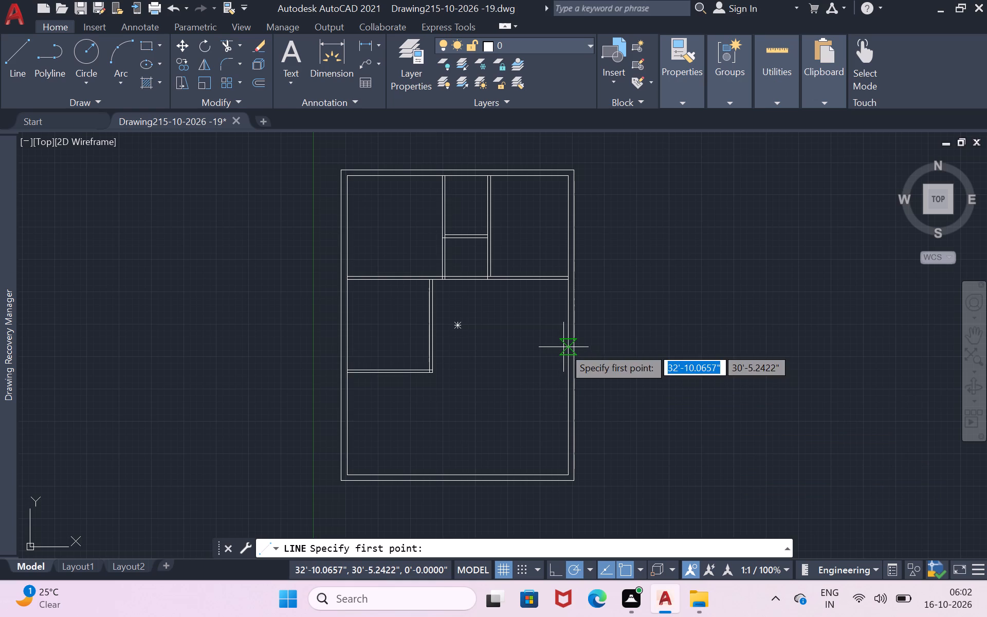
{"action": "key", "text": "Escape"}
{"action": "left_click", "coordinate": [503, 281]}
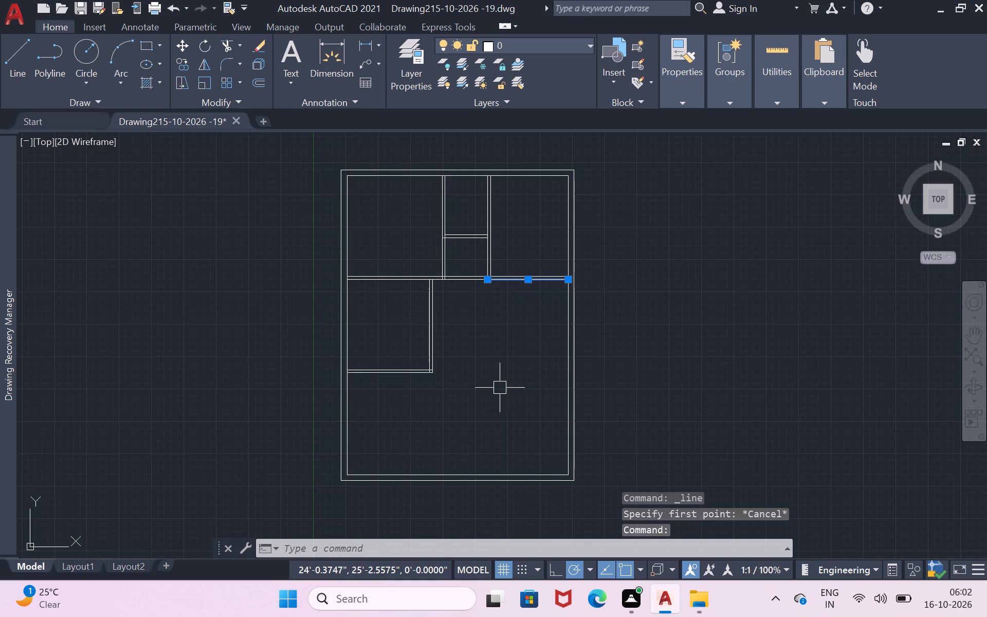
{"action": "key", "text": "o"}
{"action": "key", "text": "Return"}
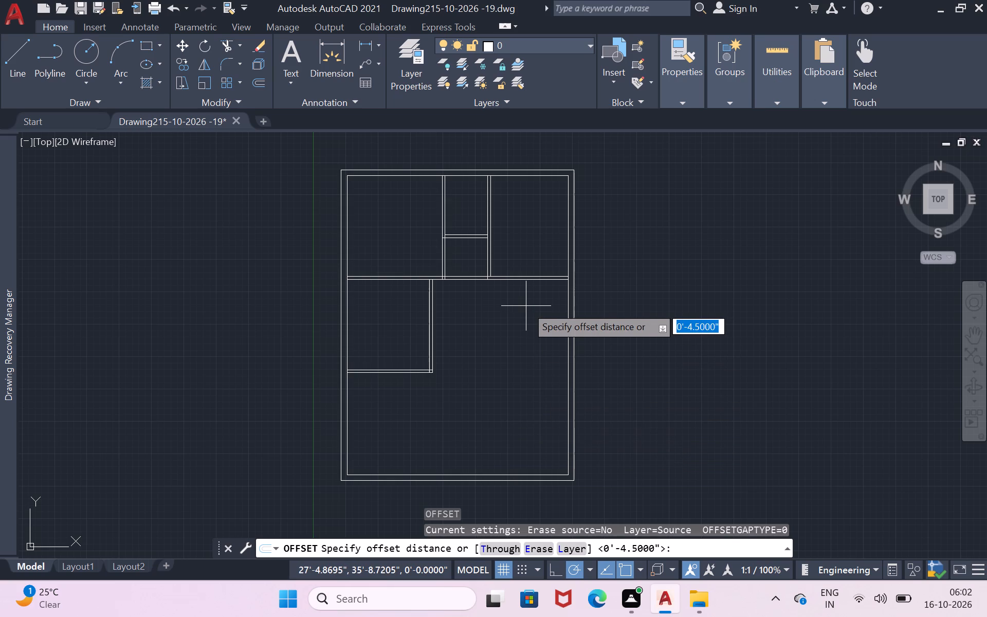
{"action": "key", "text": "1"}
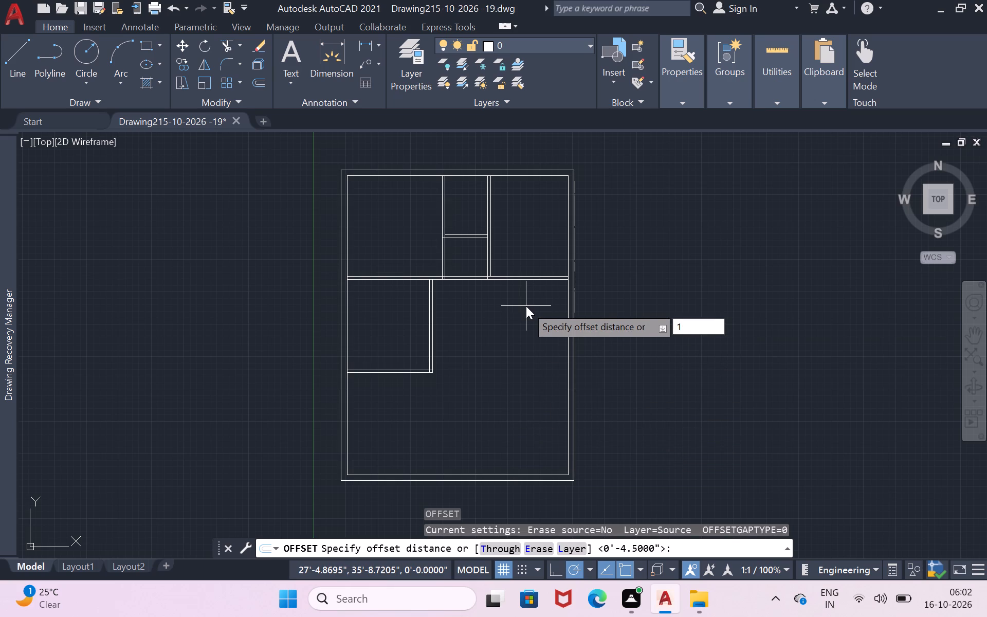
{"action": "key", "text": "5"}
{"action": "key", "text": "apostrophe"}
{"action": "key", "text": "6"}
{"action": "key", "text": "shift+quotedbl"}
{"action": "key", "text": "Return"}
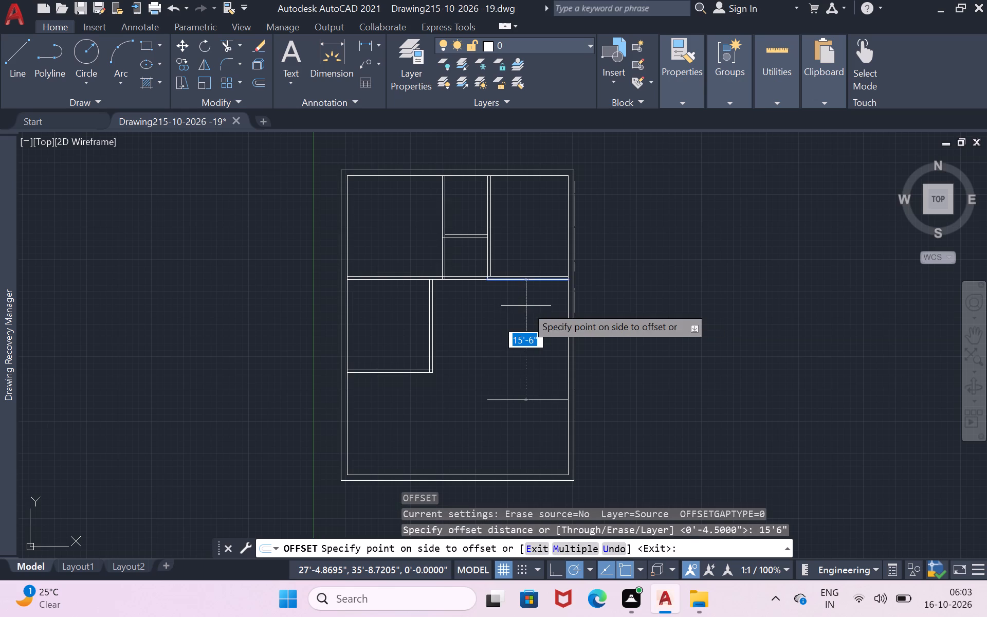
{"action": "left_click", "coordinate": [526, 306]}
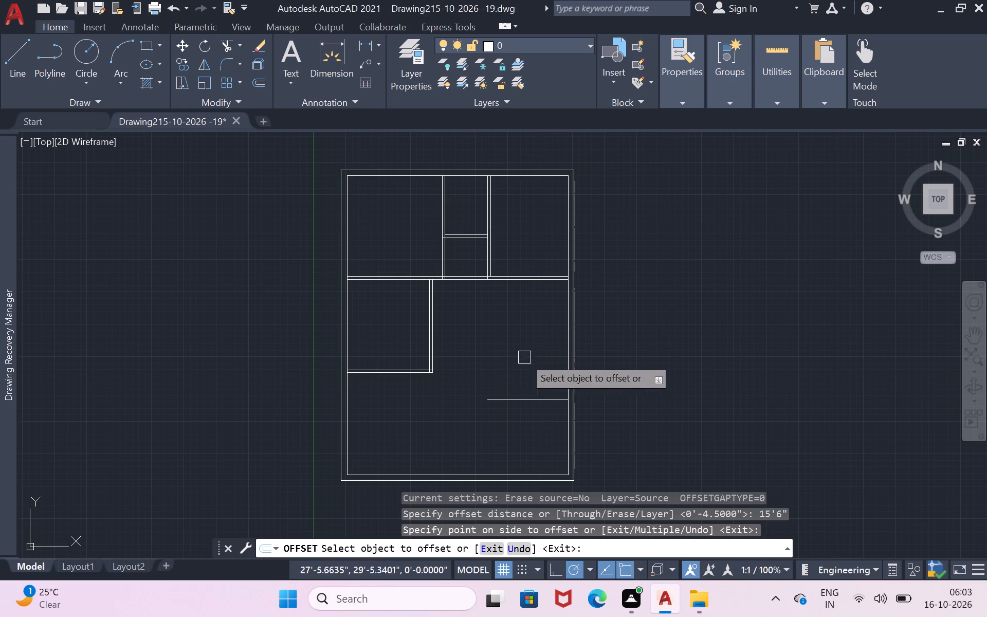
{"action": "left_click", "coordinate": [513, 400]}
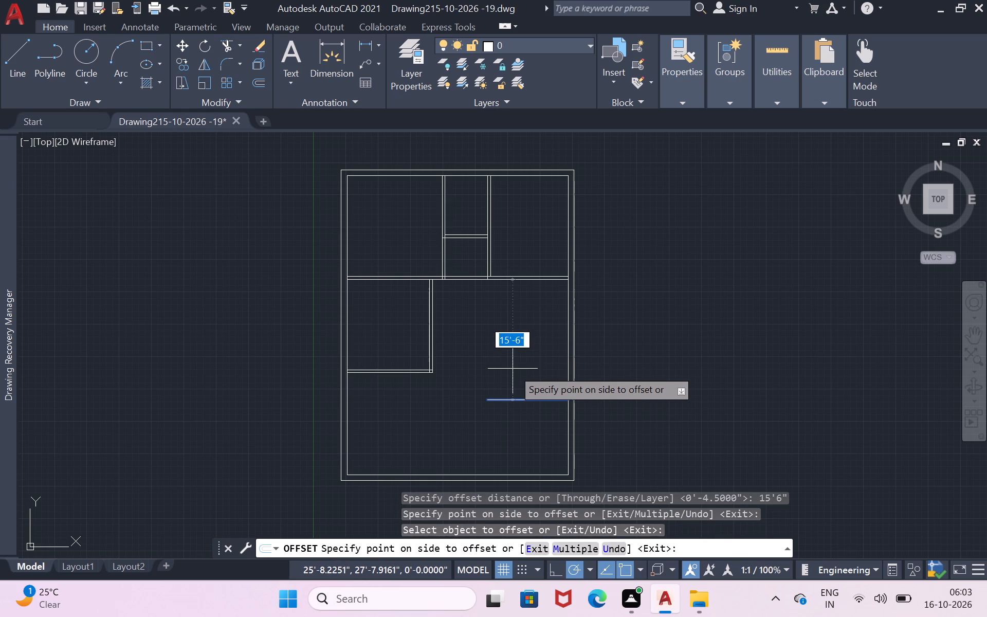
{"action": "key", "text": "Escape"}
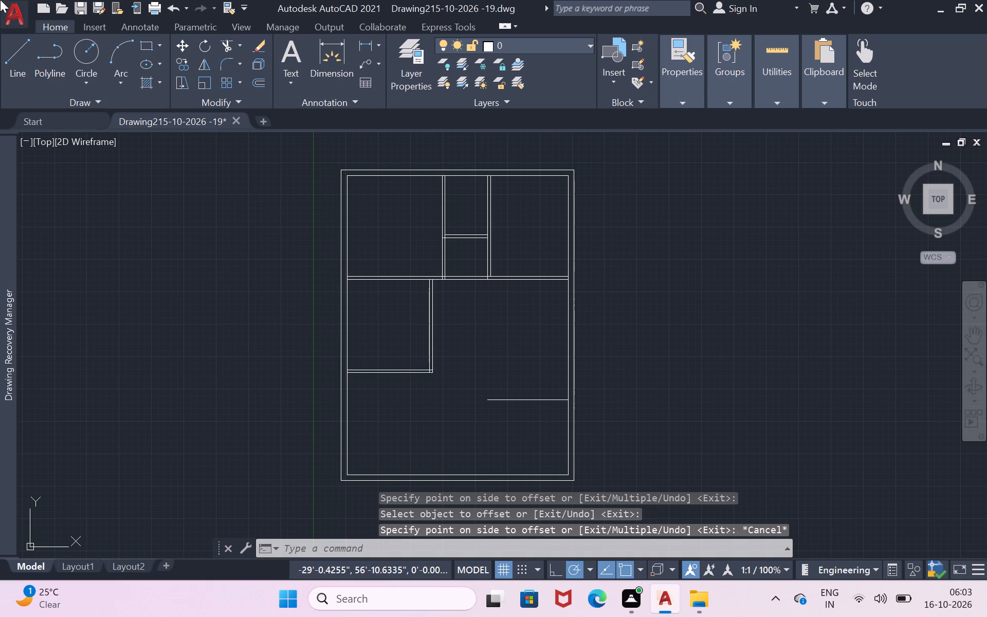
Draw a 16'0" horizontal line leftward from the right outer wall's inner face, starting at the 15'6" offset line's end.
{"action": "left_click", "coordinate": [16, 53]}
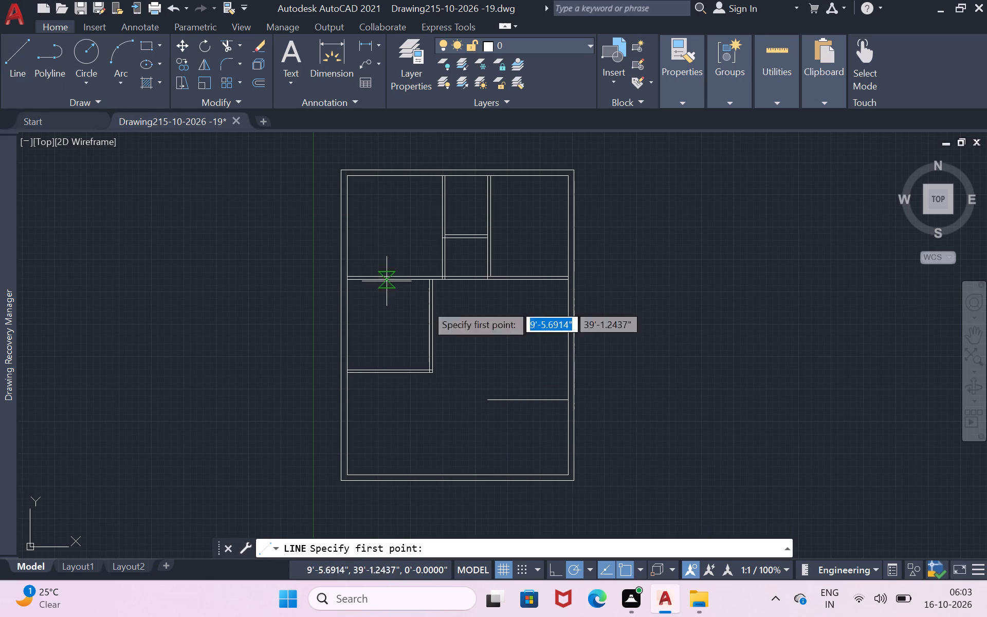
{"action": "scroll", "coordinate": [561, 403], "scroll_direction": "up", "scroll_amount": 2}
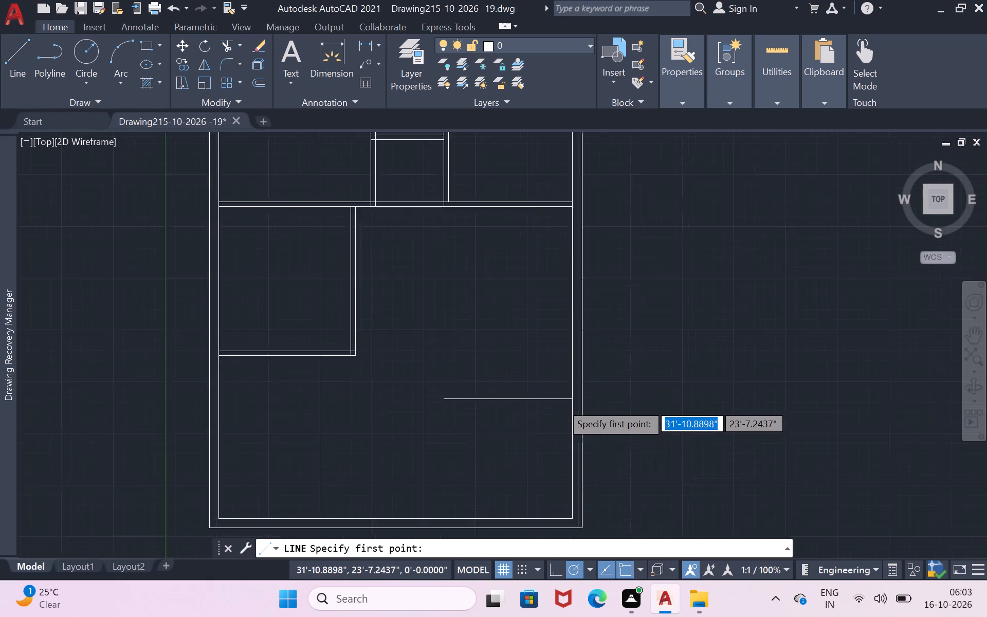
{"action": "left_click", "coordinate": [579, 396]}
{"action": "scroll", "coordinate": [578, 396], "scroll_direction": "down", "scroll_amount": 2}
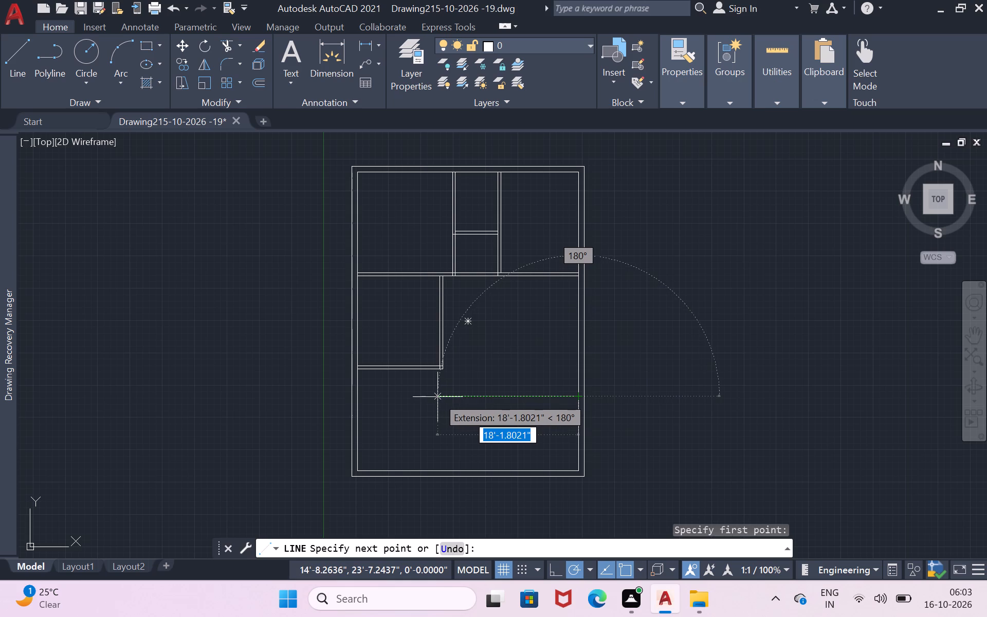
{"action": "key", "text": "1"}
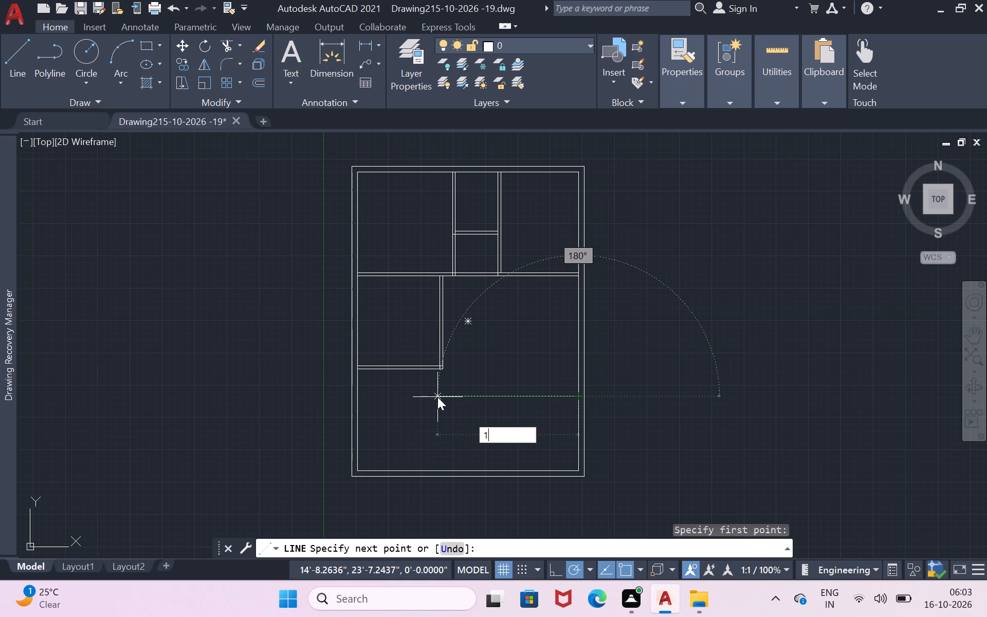
{"action": "key", "text": "6"}
{"action": "key", "text": "apostrophe"}
{"action": "key", "text": "0"}
{"action": "key", "text": "shift+quotedbl"}
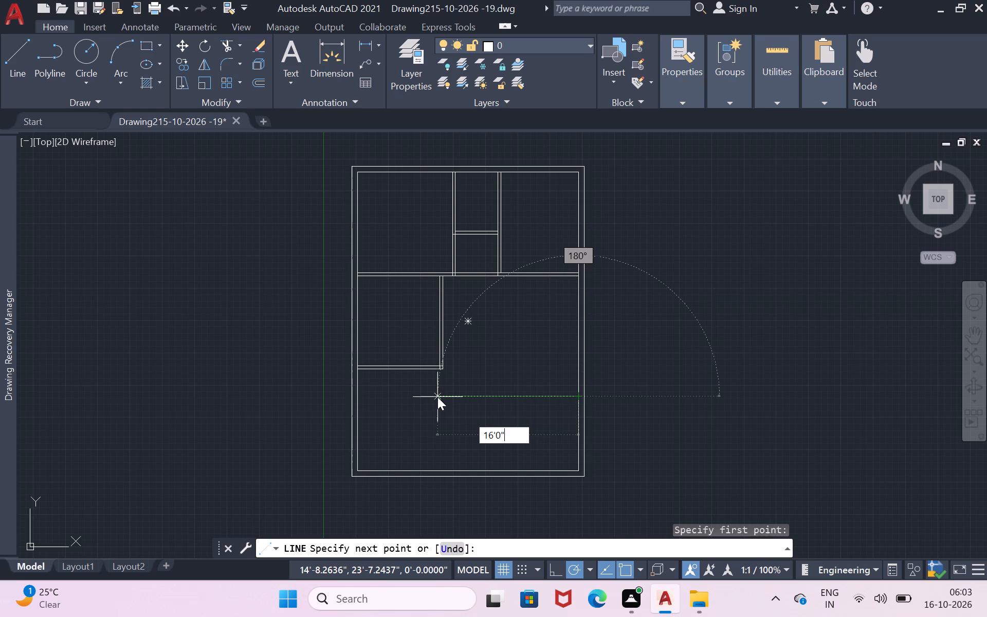
{"action": "key", "text": "Return"}
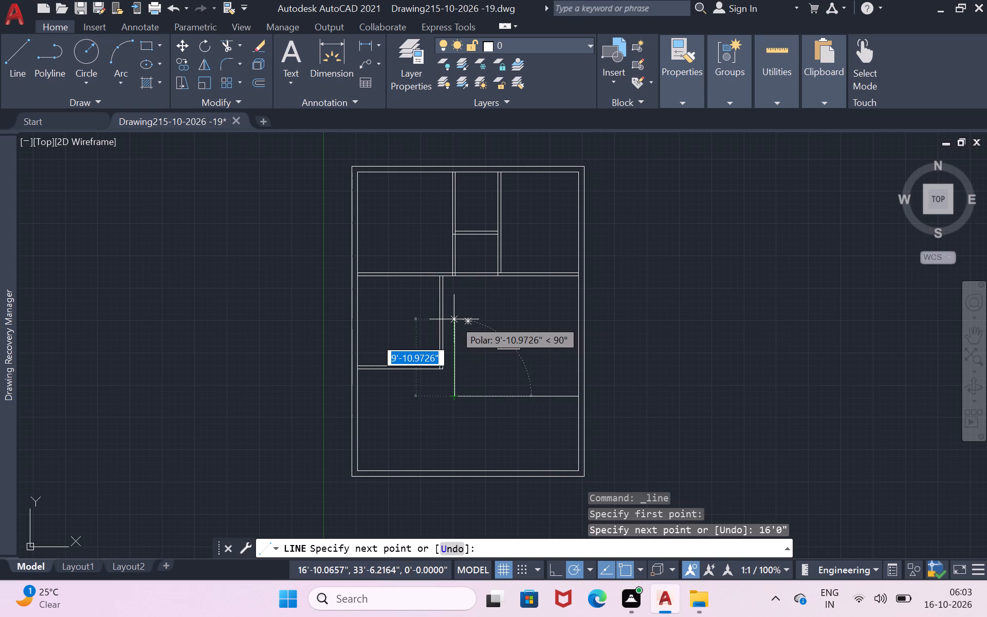
{"action": "key", "text": "Escape"}
Offset the 16' horizontal line 4.5" upward to form the lower partition wall.
{"action": "left_click", "coordinate": [506, 398]}
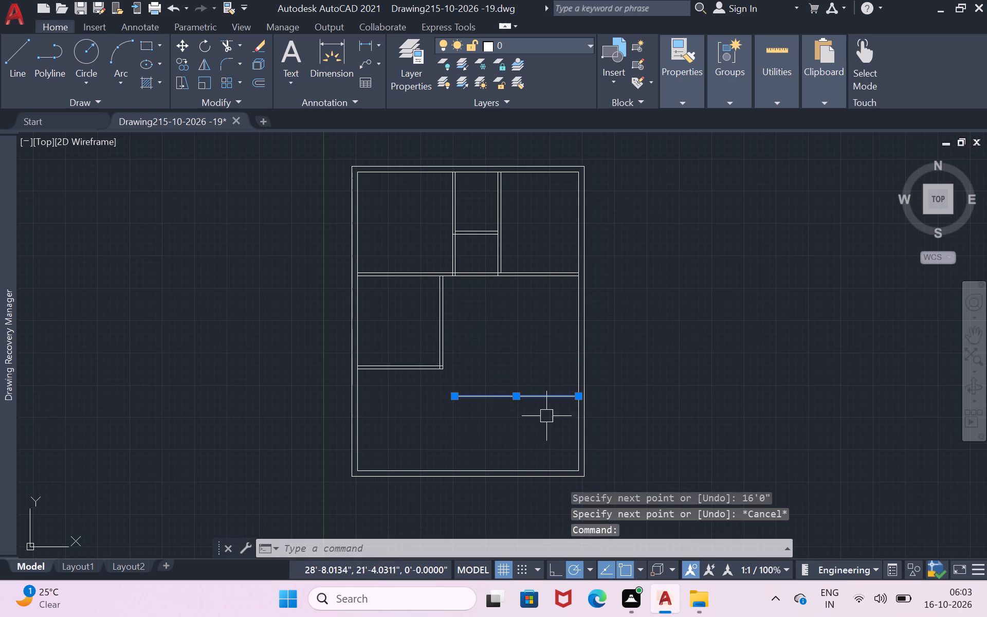
{"action": "scroll", "coordinate": [544, 419], "scroll_direction": "up", "scroll_amount": 3}
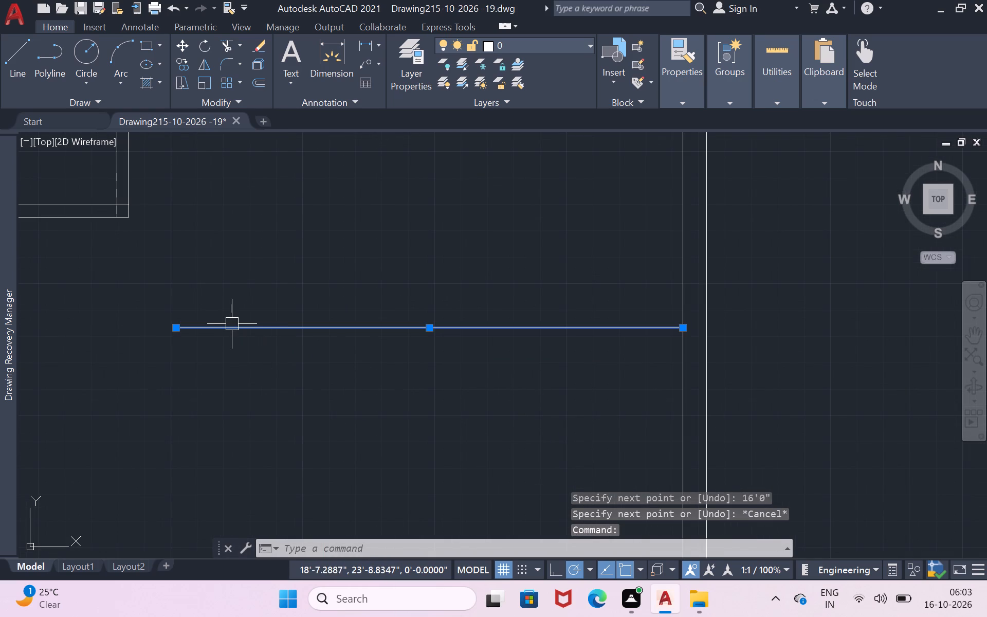
{"action": "left_click", "coordinate": [231, 324]}
{"action": "scroll", "coordinate": [231, 324], "scroll_direction": "down", "scroll_amount": 3}
{"action": "key", "text": "Escape"}
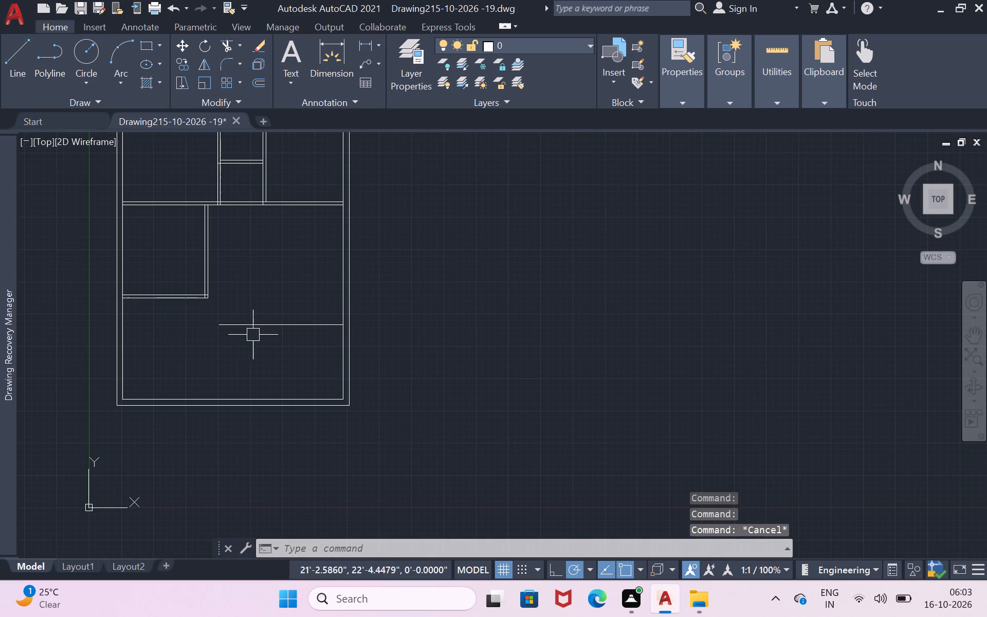
{"action": "left_click", "coordinate": [257, 321]}
{"action": "key", "text": "o"}
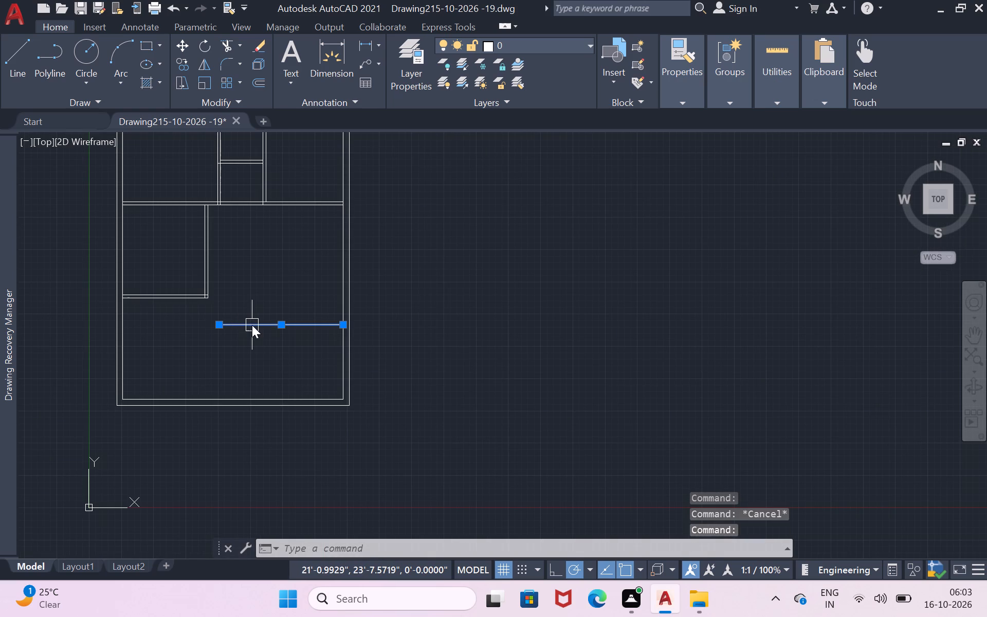
{"action": "key", "text": "Return"}
{"action": "left_click", "coordinate": [252, 325]}
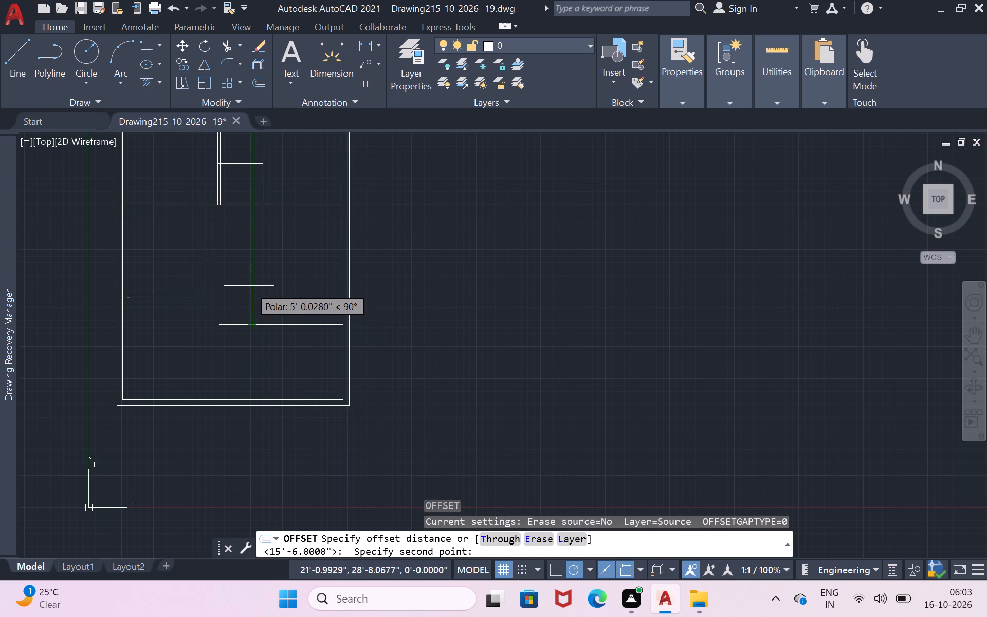
{"action": "type", "text": "4.5\""}
{"action": "key", "text": "Return"}
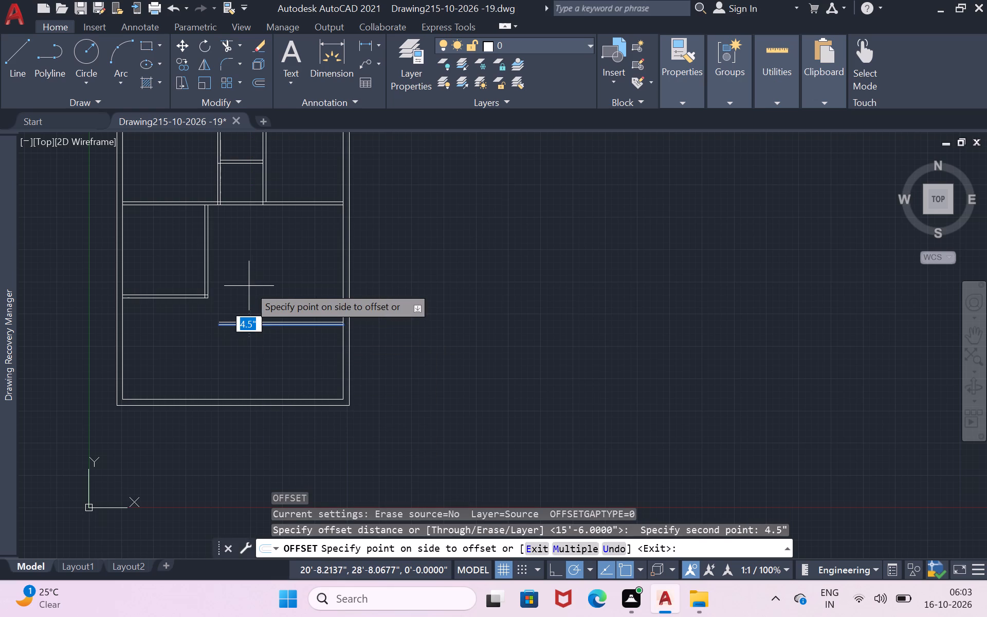
{"action": "left_click", "coordinate": [280, 299]}
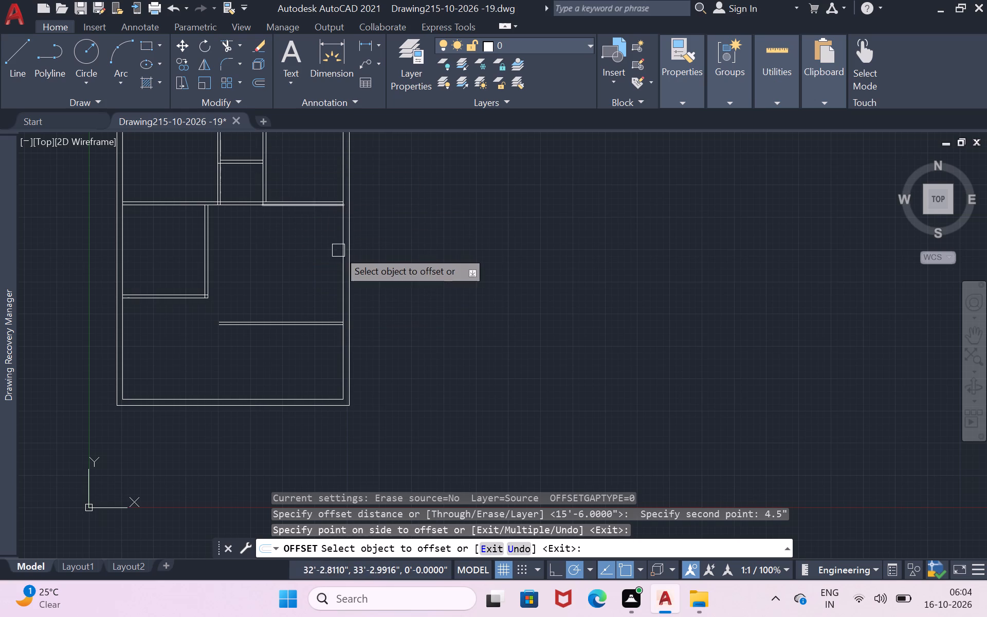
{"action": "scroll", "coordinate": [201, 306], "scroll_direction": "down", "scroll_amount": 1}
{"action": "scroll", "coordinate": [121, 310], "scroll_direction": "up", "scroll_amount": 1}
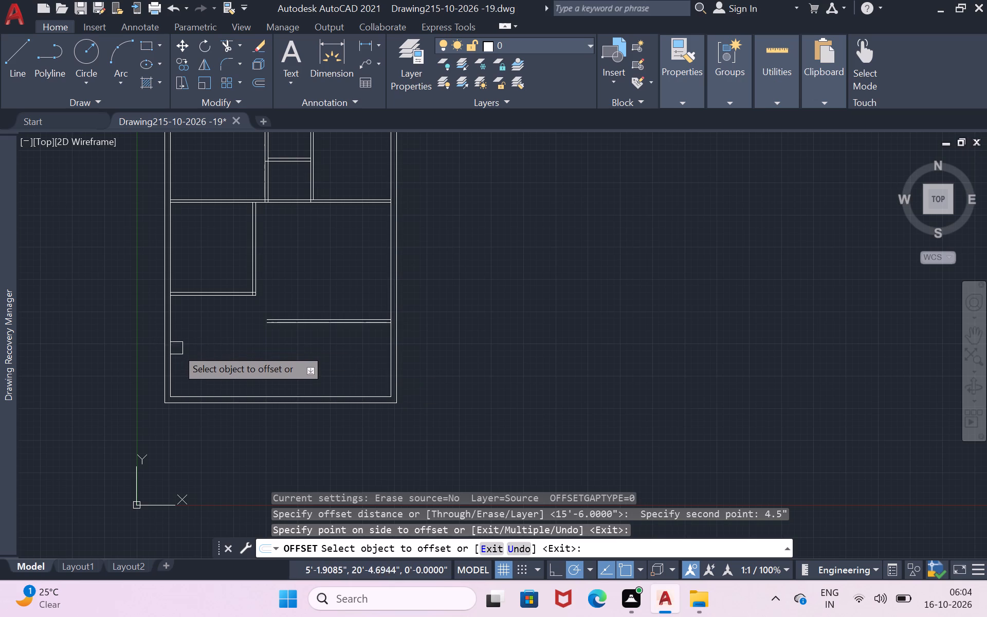
Draw a vertical line along the left outer wall's inner face, from the middle-left room's bottom partition down to the inner bottom corner.
{"action": "key", "text": "Return"}
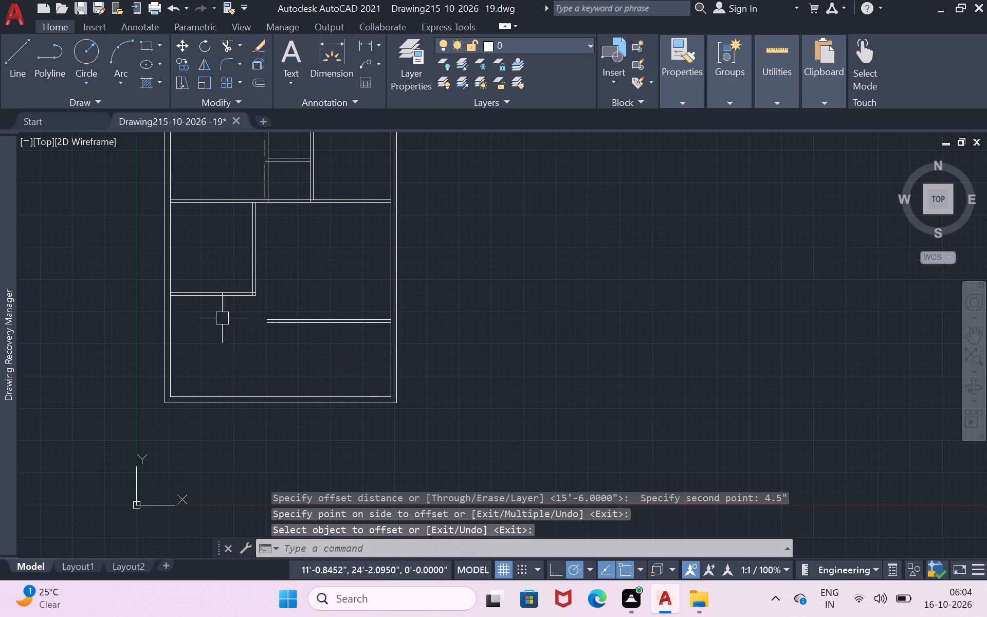
{"action": "left_click", "coordinate": [17, 77]}
{"action": "scroll", "coordinate": [119, 336], "scroll_direction": "up", "scroll_amount": 3}
{"action": "scroll", "coordinate": [401, 183], "scroll_direction": "down", "scroll_amount": 2}
{"action": "scroll", "coordinate": [377, 205], "scroll_direction": "up", "scroll_amount": 1}
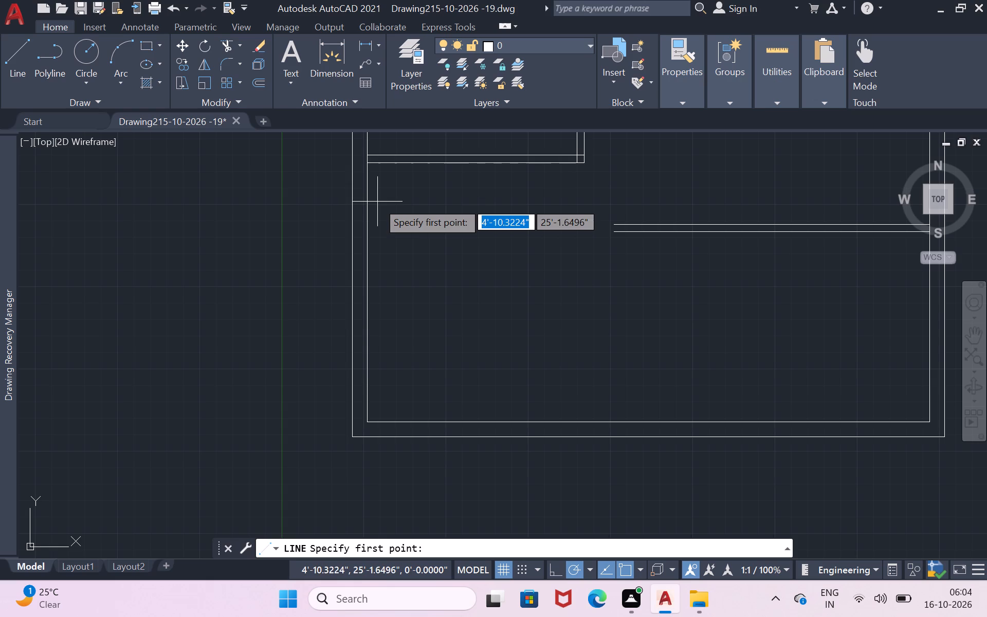
{"action": "left_click", "coordinate": [370, 163]}
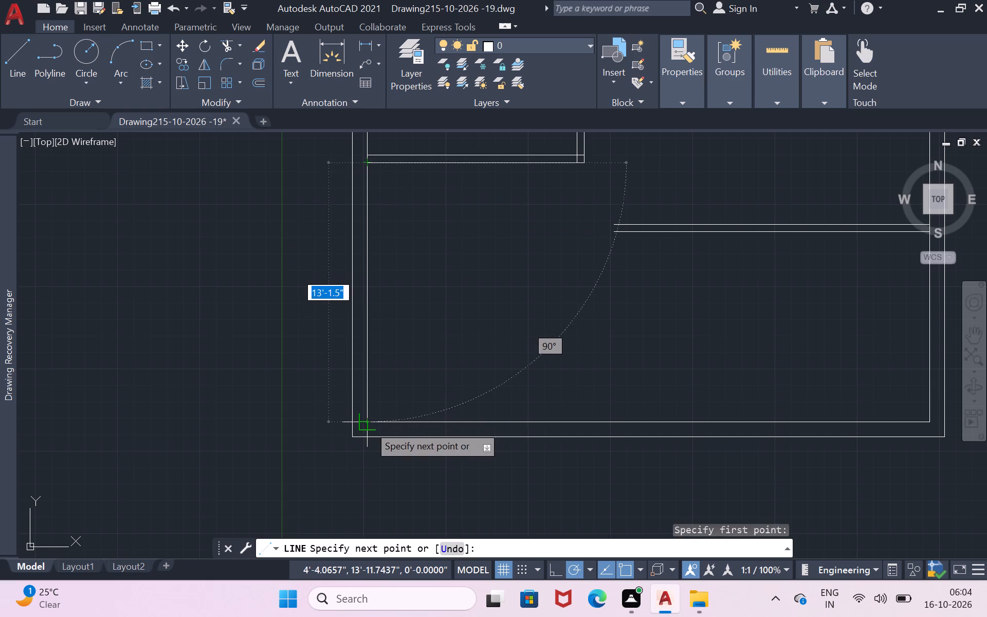
{"action": "left_click", "coordinate": [369, 425]}
{"action": "key", "text": "Return"}
Offset the new left-hand vertical line 12'5" to the right, into the lower open area.
{"action": "left_click", "coordinate": [369, 382]}
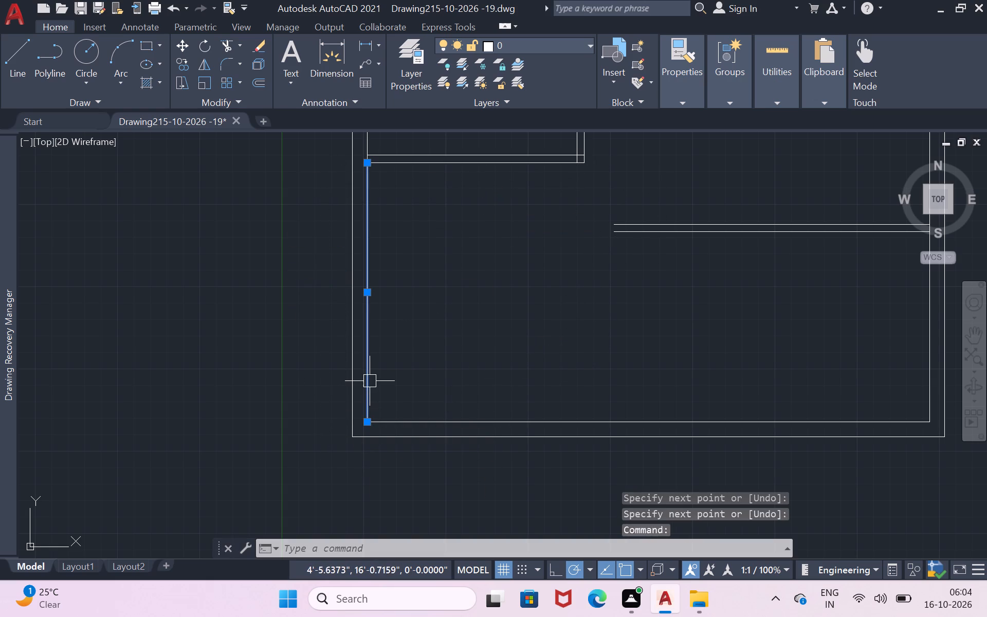
{"action": "key", "text": "o"}
{"action": "key", "text": "Return"}
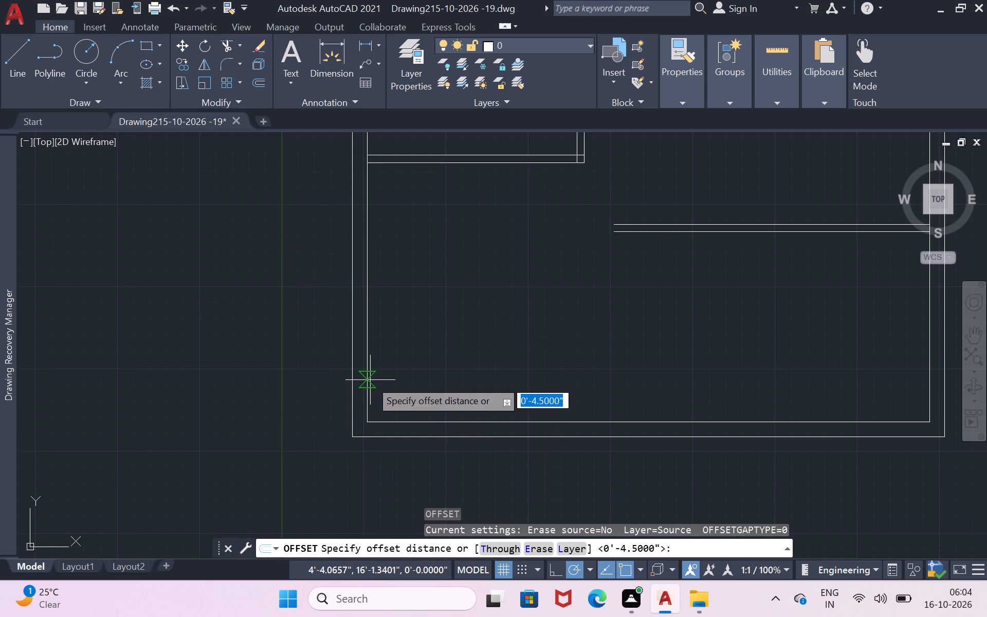
{"action": "left_click", "coordinate": [370, 380]}
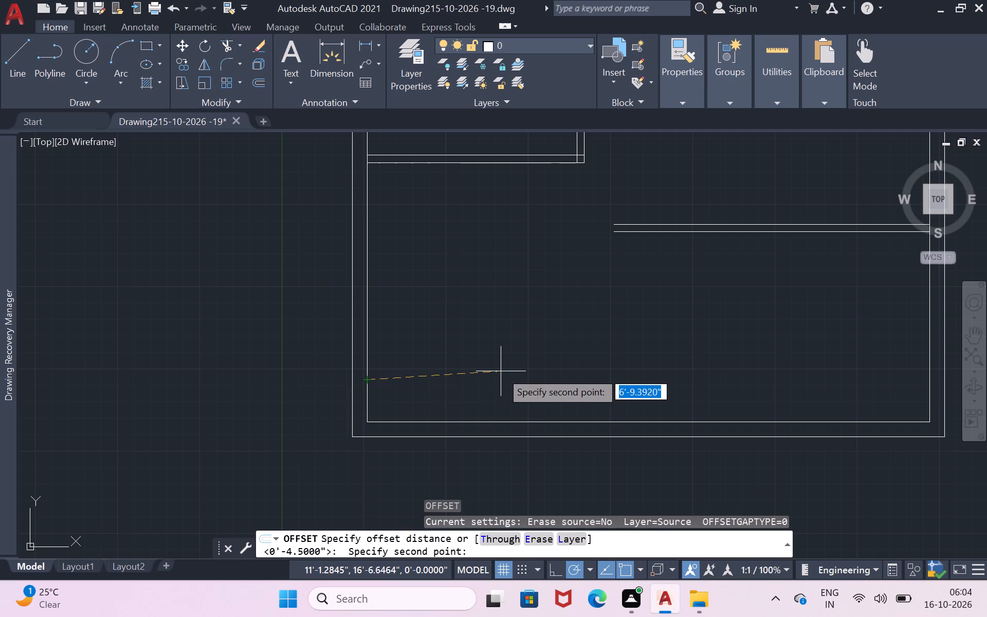
{"action": "type", "text": "12"}
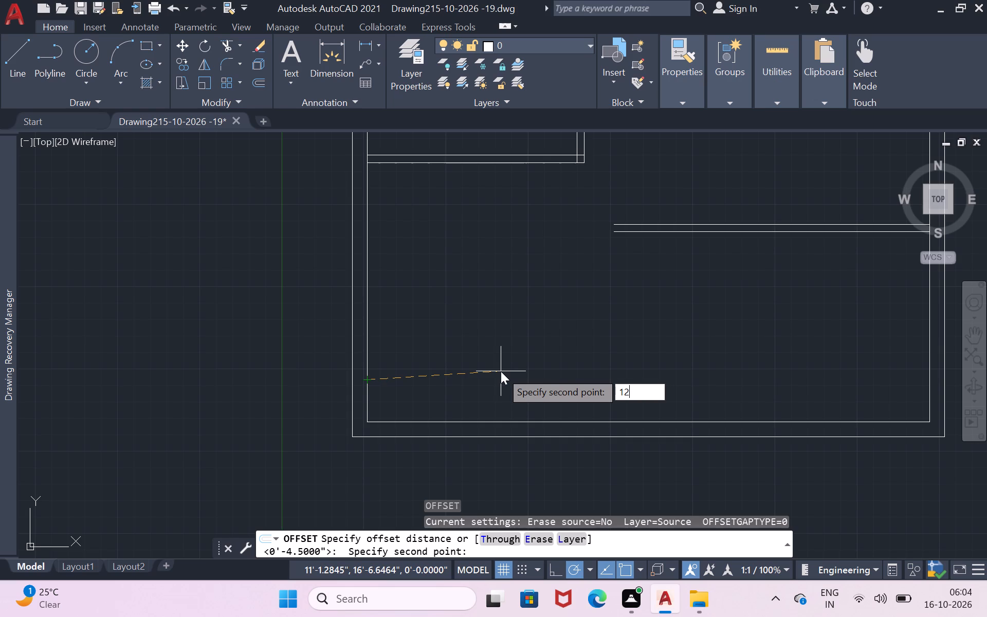
{"action": "key", "text": "apostrophe"}
{"action": "key", "text": "0"}
{"action": "key", "text": "BackSpace"}
{"action": "type", "text": "5\""}
{"action": "key", "text": "Return"}
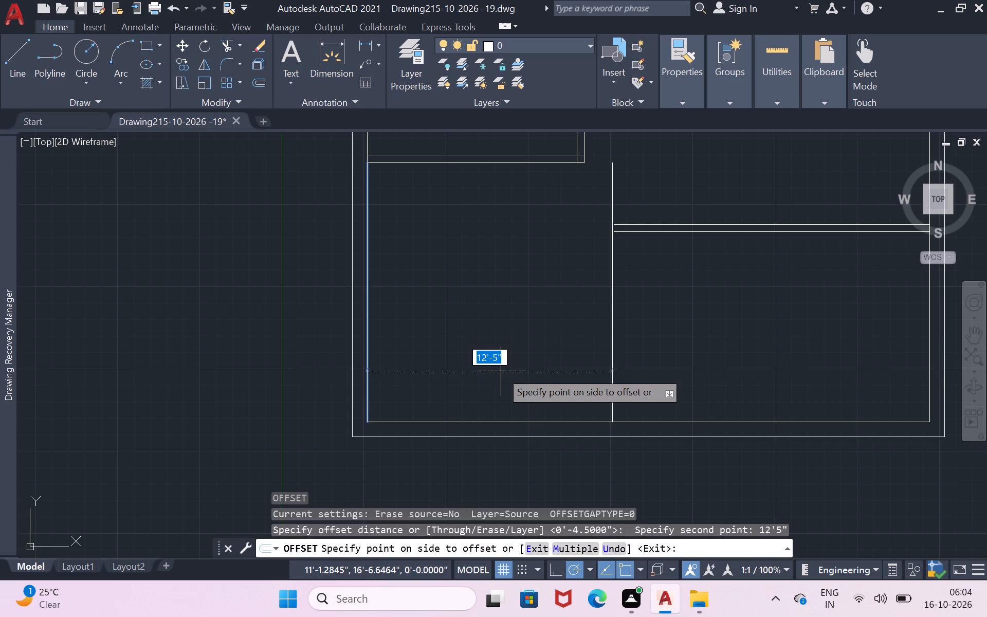
{"action": "left_click", "coordinate": [501, 371]}
Offset the 12'5" vertical line 4.5" to the left to form the lower-right room's side partition.
{"action": "scroll", "coordinate": [701, 177], "scroll_direction": "up", "scroll_amount": 2}
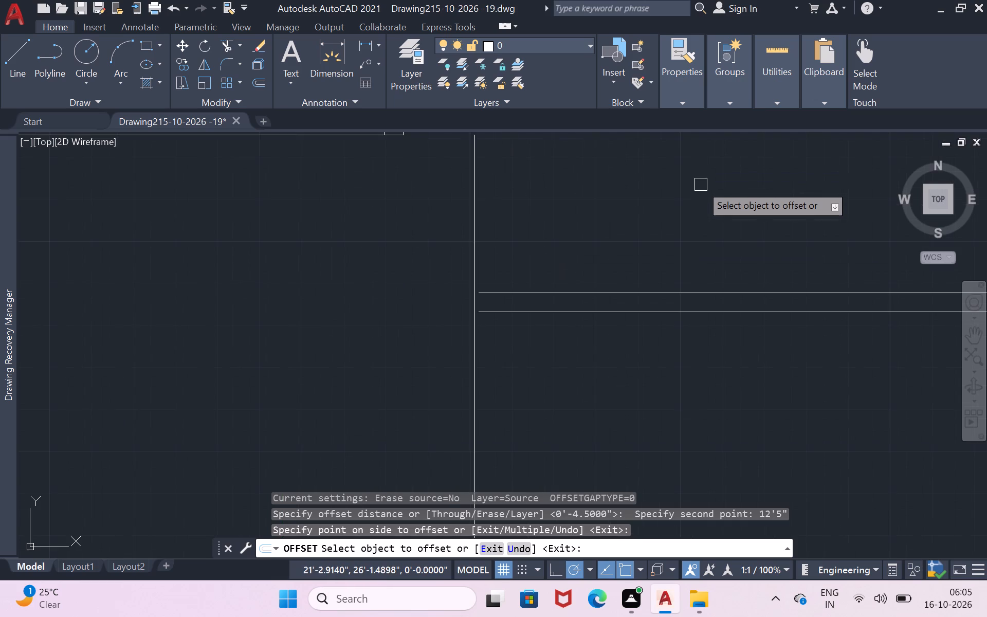
{"action": "scroll", "coordinate": [702, 212], "scroll_direction": "up", "scroll_amount": 2}
{"action": "scroll", "coordinate": [702, 212], "scroll_direction": "down", "scroll_amount": 4}
{"action": "scroll", "coordinate": [703, 213], "scroll_direction": "up", "scroll_amount": 1}
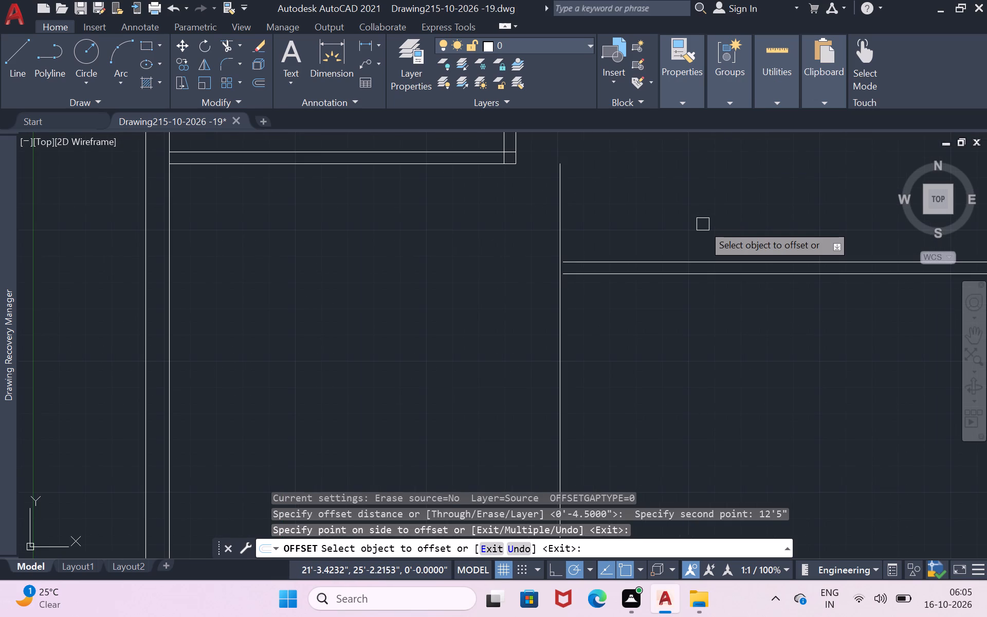
{"action": "scroll", "coordinate": [703, 226], "scroll_direction": "down", "scroll_amount": 1}
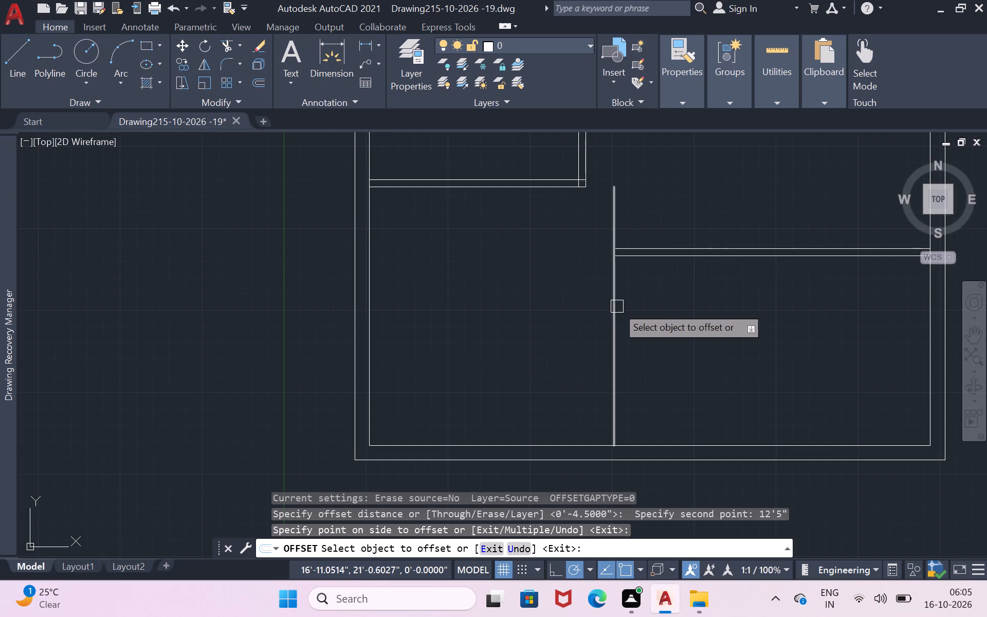
{"action": "left_click", "coordinate": [617, 306]}
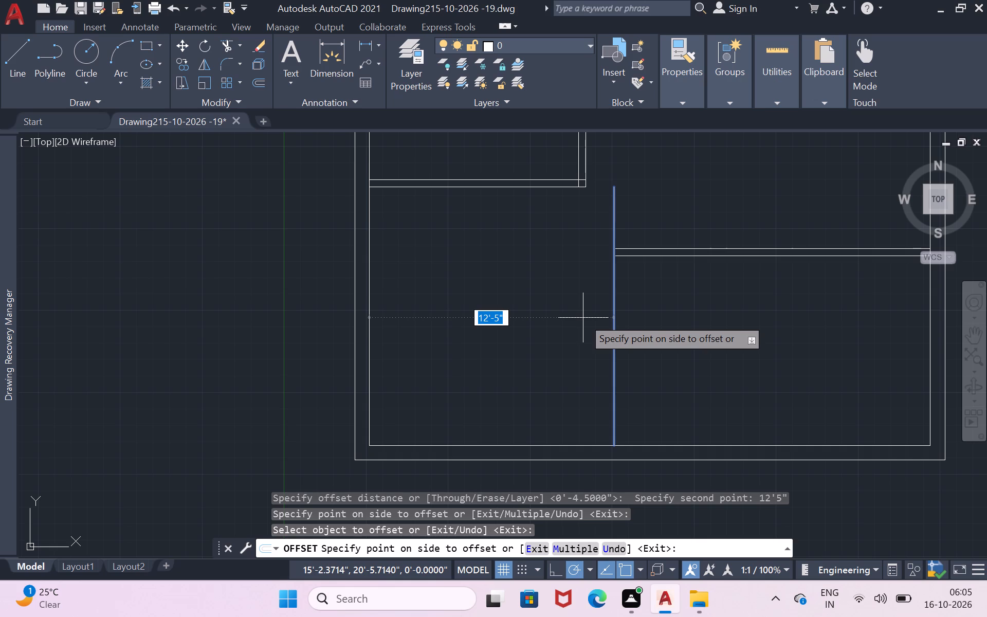
{"action": "type", "text": "4.6"}
{"action": "key", "text": "BackSpace"}
{"action": "type", "text": "5\""}
{"action": "key", "text": "Return"}
{"action": "left_click", "coordinate": [583, 318]}
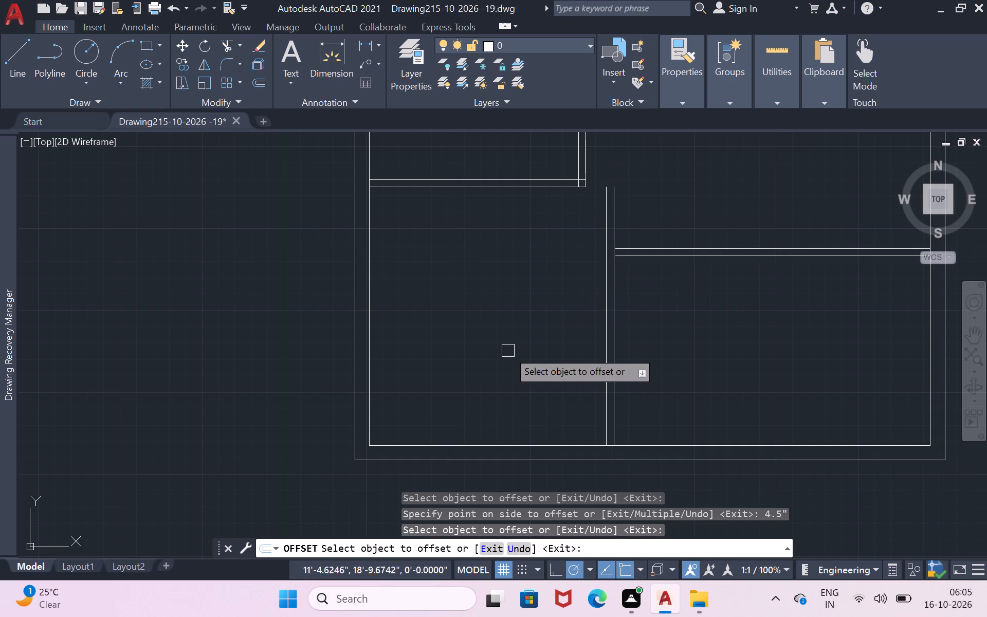
{"action": "key", "text": "Return"}
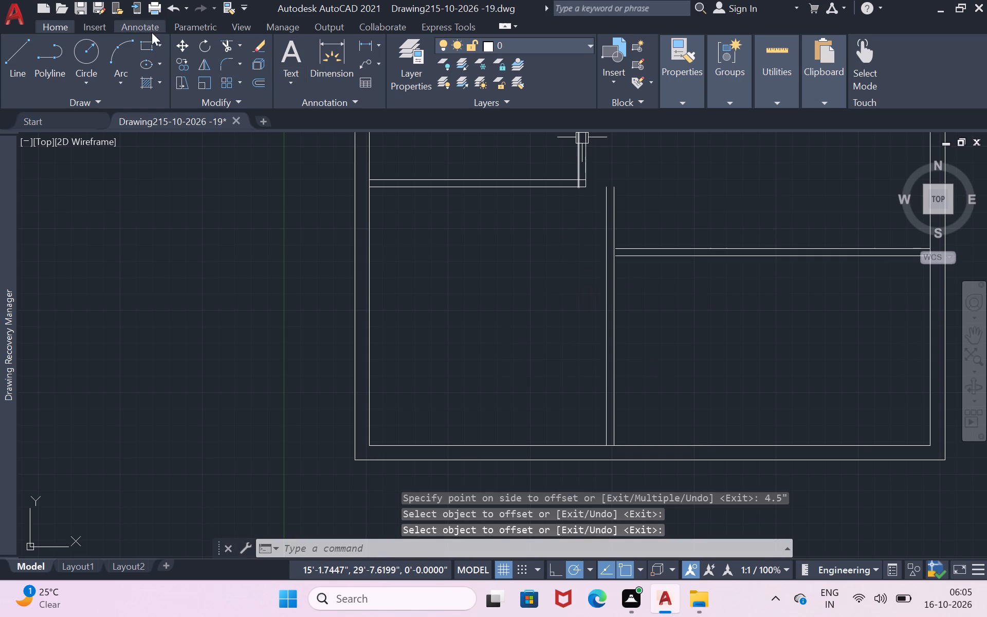
Draw two short lines extending both faces of the lower horizontal partition to the vertical partition's left line.
{"action": "left_click", "coordinate": [19, 67]}
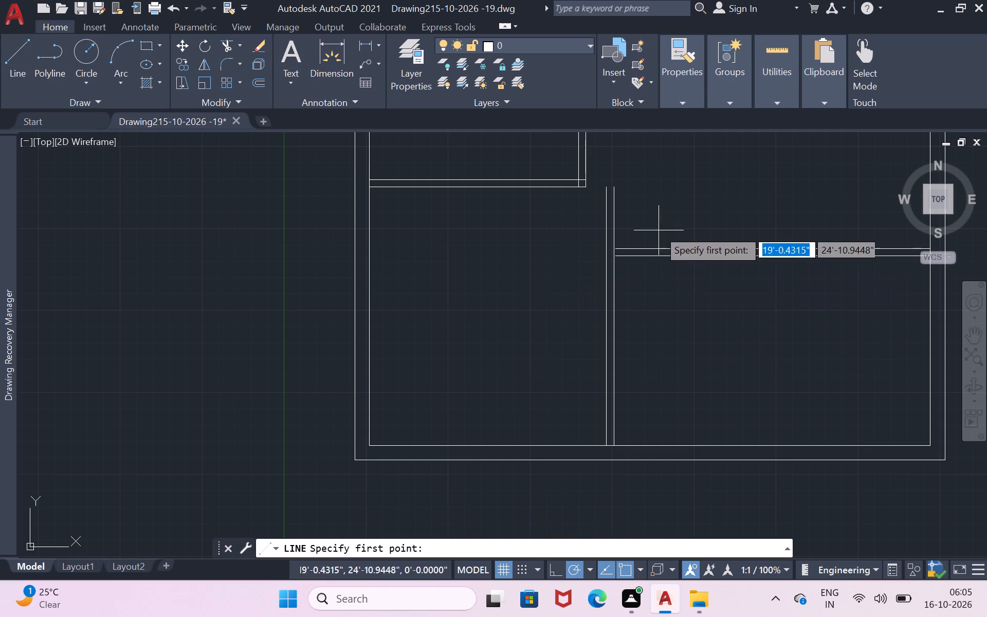
{"action": "scroll", "coordinate": [658, 229], "scroll_direction": "up", "scroll_amount": 2}
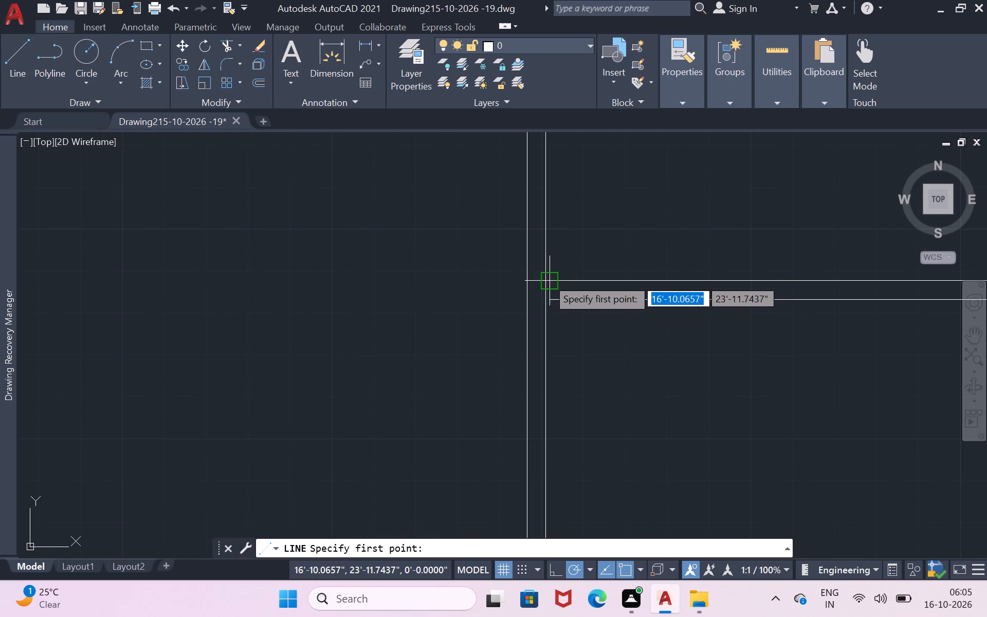
{"action": "left_click", "coordinate": [547, 278]}
{"action": "left_click", "coordinate": [528, 278]}
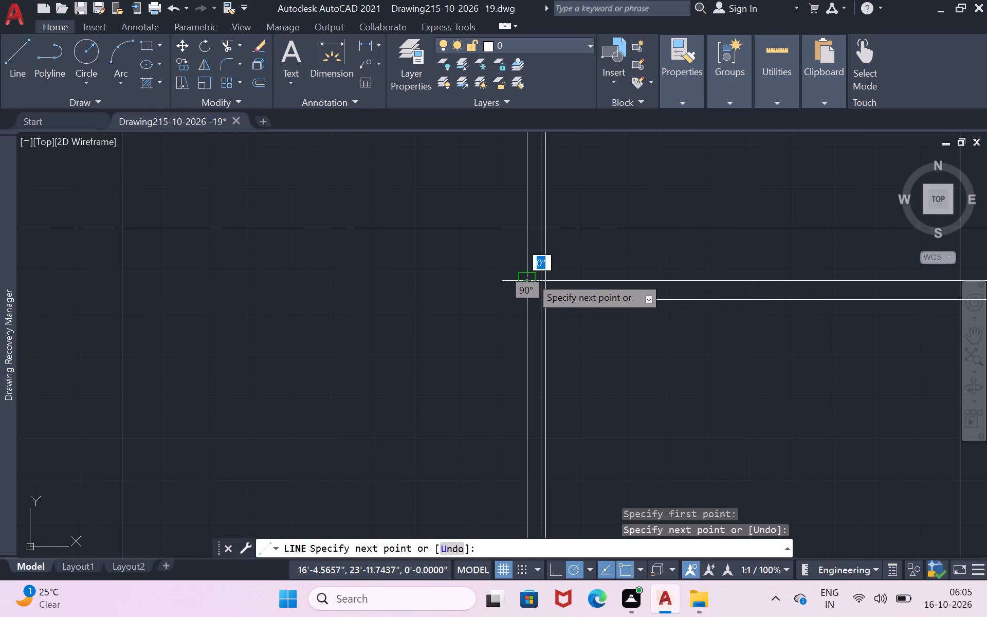
{"action": "key", "text": "Return"}
{"action": "key", "text": "Return"}
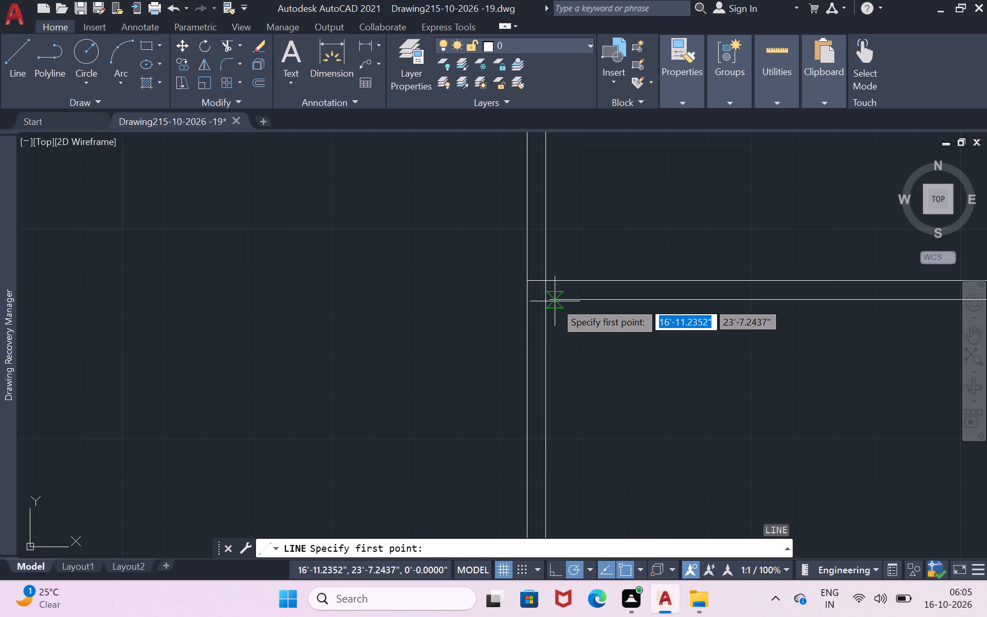
{"action": "left_click", "coordinate": [553, 301]}
{"action": "left_click", "coordinate": [525, 302]}
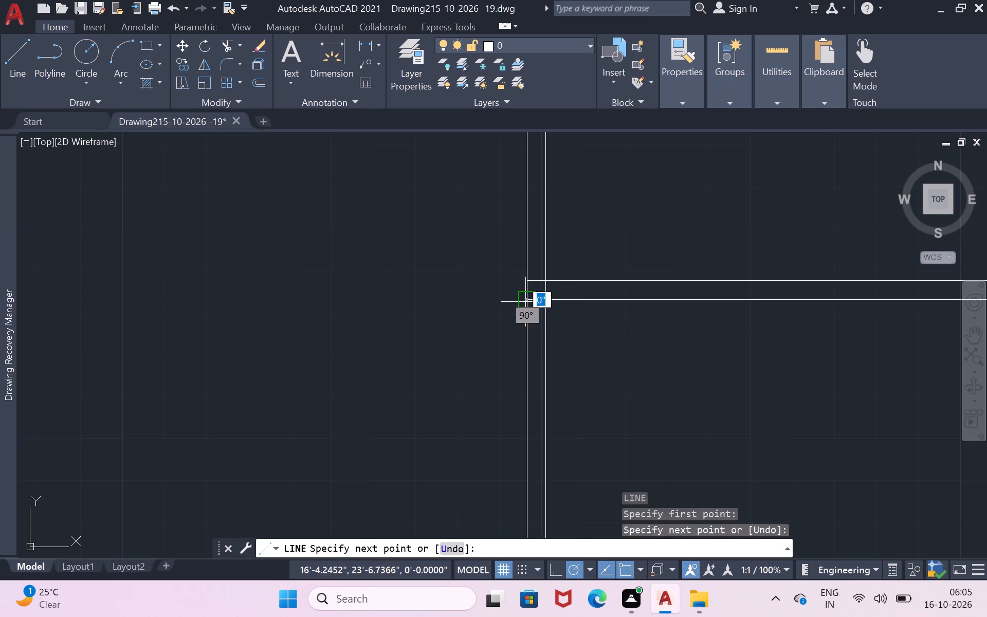
{"action": "key", "text": "Return"}
Trim the vertical partition lines above the horizontal partition and the overlapping segments inside the corner to make a clean wall joint.
{"action": "key", "text": "t"}
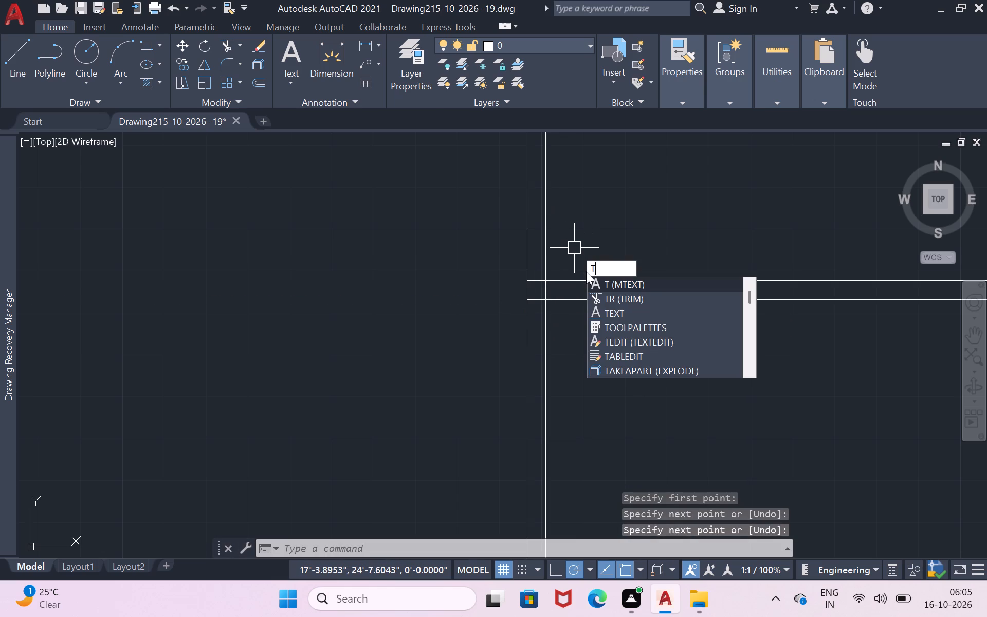
{"action": "left_click", "coordinate": [623, 295]}
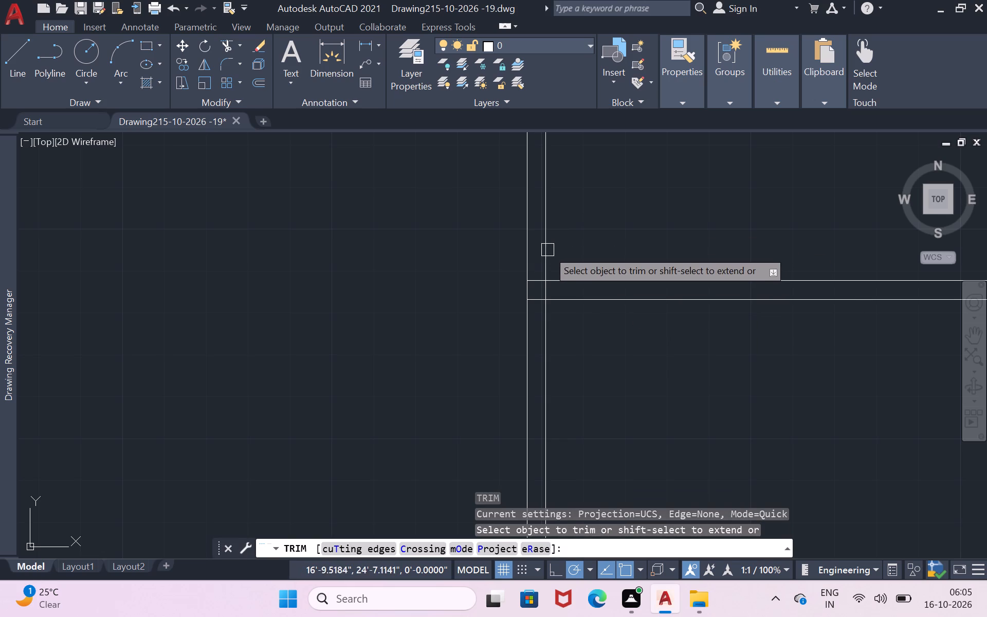
{"action": "left_click", "coordinate": [550, 247]}
{"action": "scroll", "coordinate": [550, 247], "scroll_direction": "down", "scroll_amount": 1}
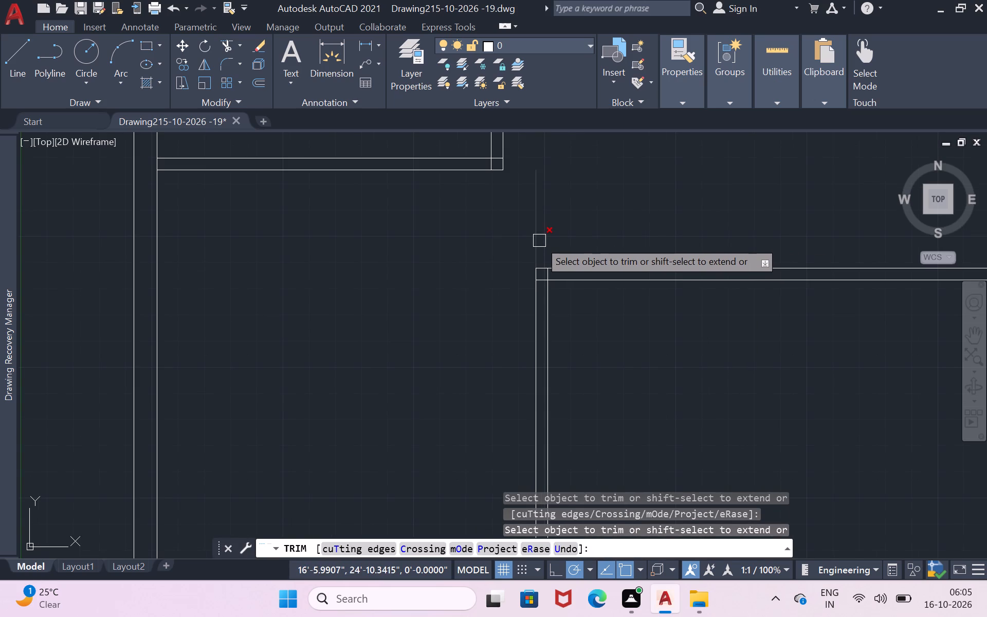
{"action": "left_click", "coordinate": [539, 241]}
{"action": "scroll", "coordinate": [544, 317], "scroll_direction": "up", "scroll_amount": 2}
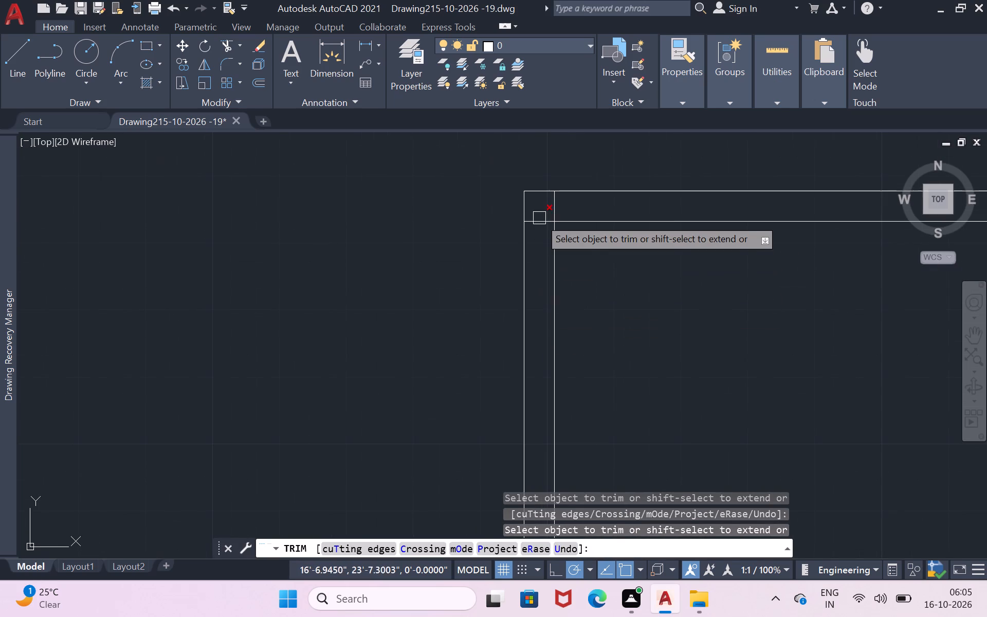
{"action": "left_click", "coordinate": [539, 222]}
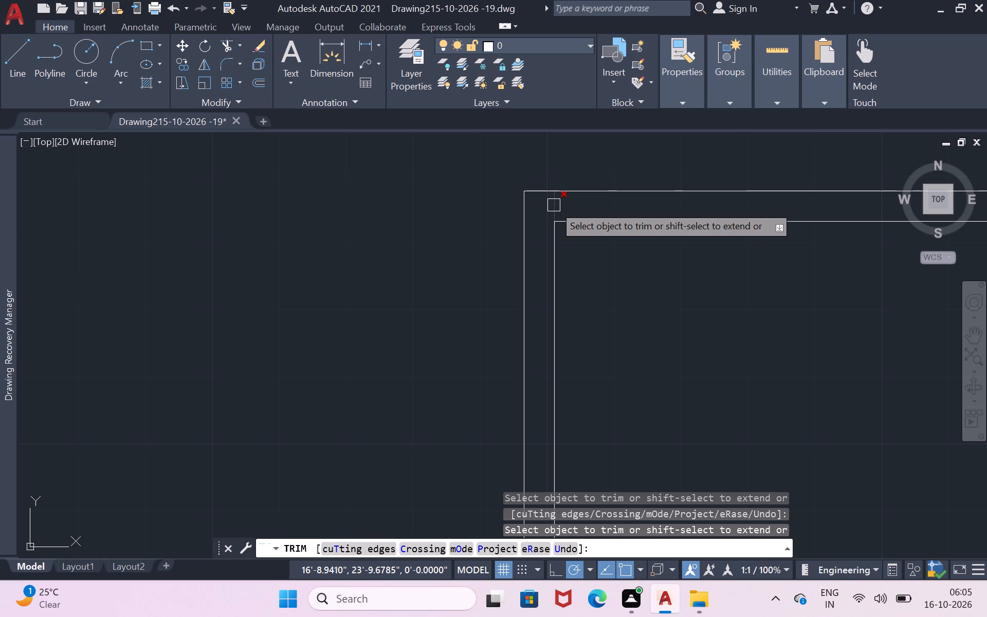
{"action": "left_click", "coordinate": [554, 205]}
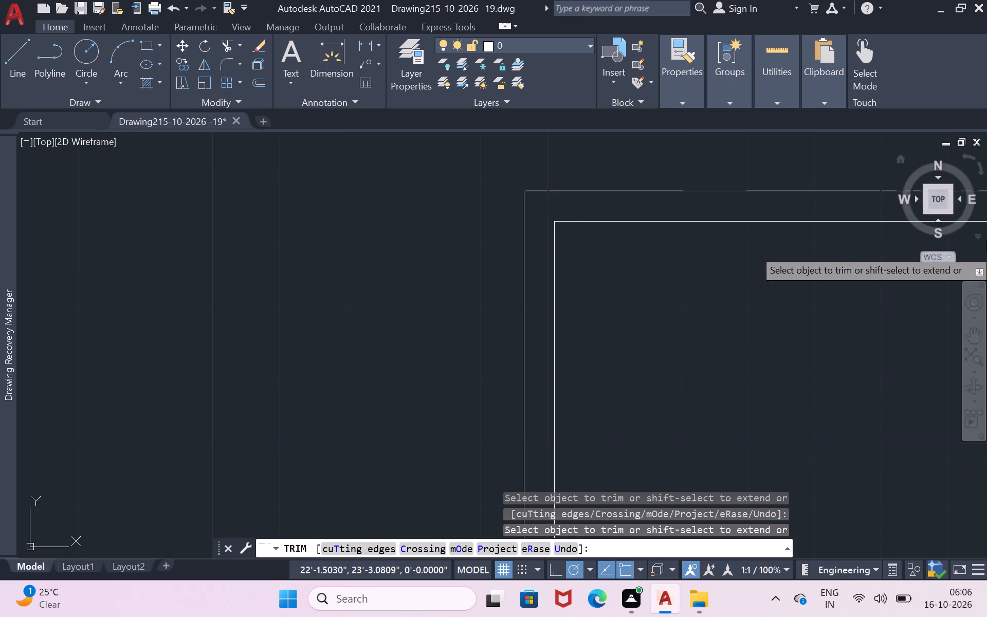
Examine the whole floor plan layout around the lower-right room and the central open area.
{"action": "left_click", "coordinate": [970, 341]}
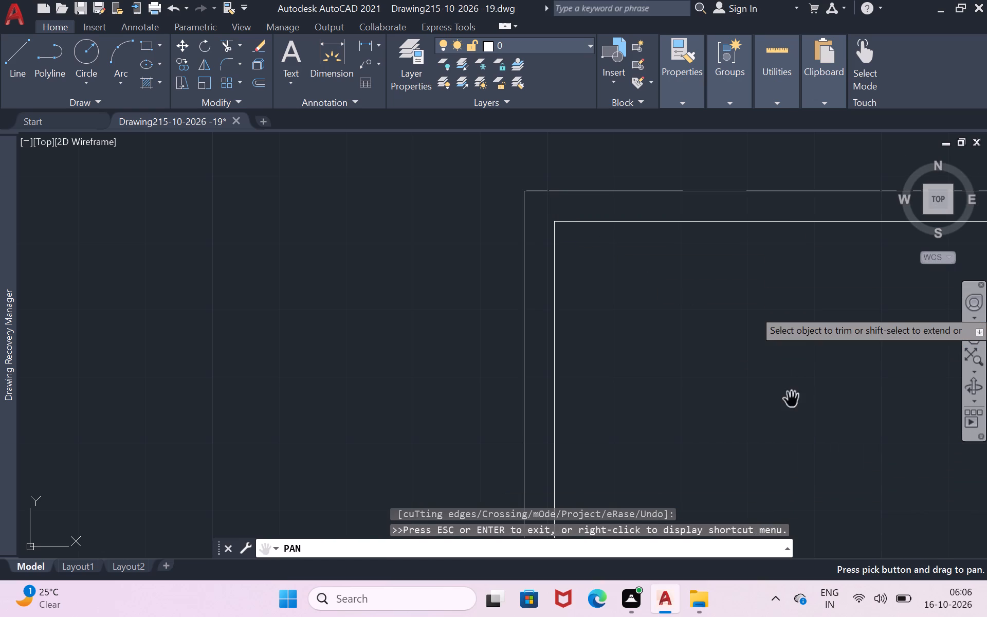
{"action": "left_click_drag", "start_coordinate": [790, 400], "coordinate": [287, 419]}
{"action": "scroll", "coordinate": [572, 388], "scroll_direction": "down", "scroll_amount": 1}
{"action": "left_click_drag", "start_coordinate": [582, 388], "coordinate": [467, 302]}
{"action": "scroll", "coordinate": [467, 302], "scroll_direction": "down", "scroll_amount": 2}
{"action": "left_click_drag", "start_coordinate": [468, 327], "coordinate": [452, 388]}
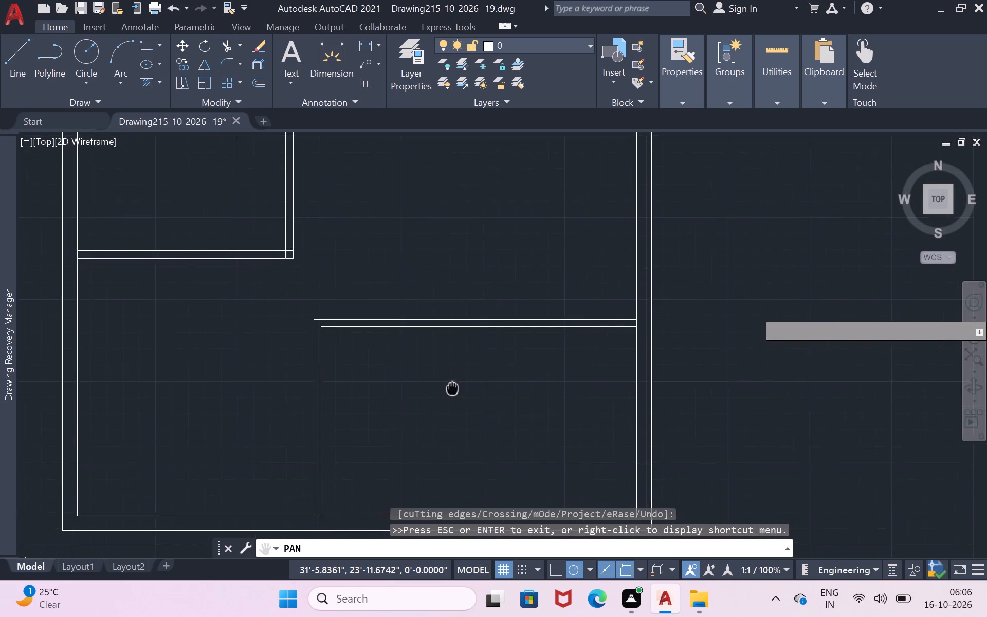
{"action": "left_click_drag", "start_coordinate": [452, 388], "coordinate": [222, 395]}
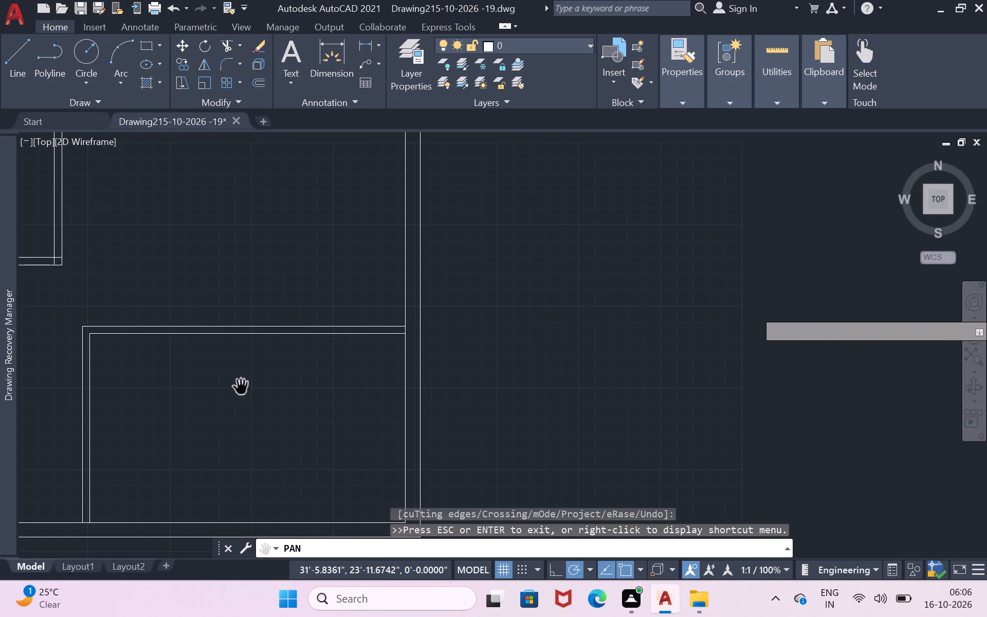
{"action": "left_click_drag", "start_coordinate": [243, 387], "coordinate": [250, 387]}
{"action": "scroll", "coordinate": [255, 379], "scroll_direction": "down", "scroll_amount": 1}
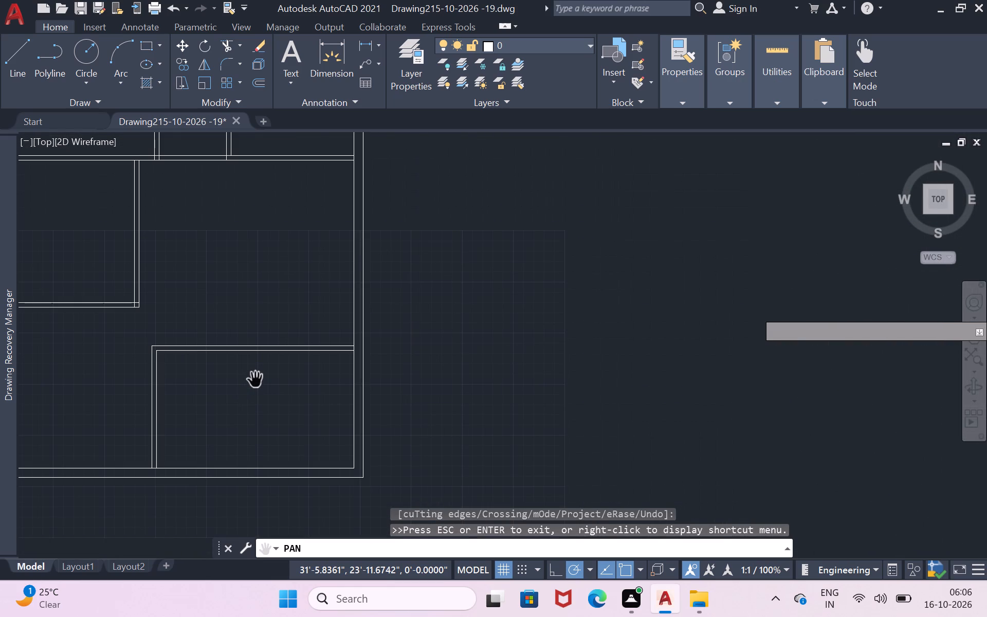
{"action": "scroll", "coordinate": [255, 379], "scroll_direction": "down", "scroll_amount": 1}
{"action": "left_click_drag", "start_coordinate": [261, 380], "coordinate": [314, 410]}
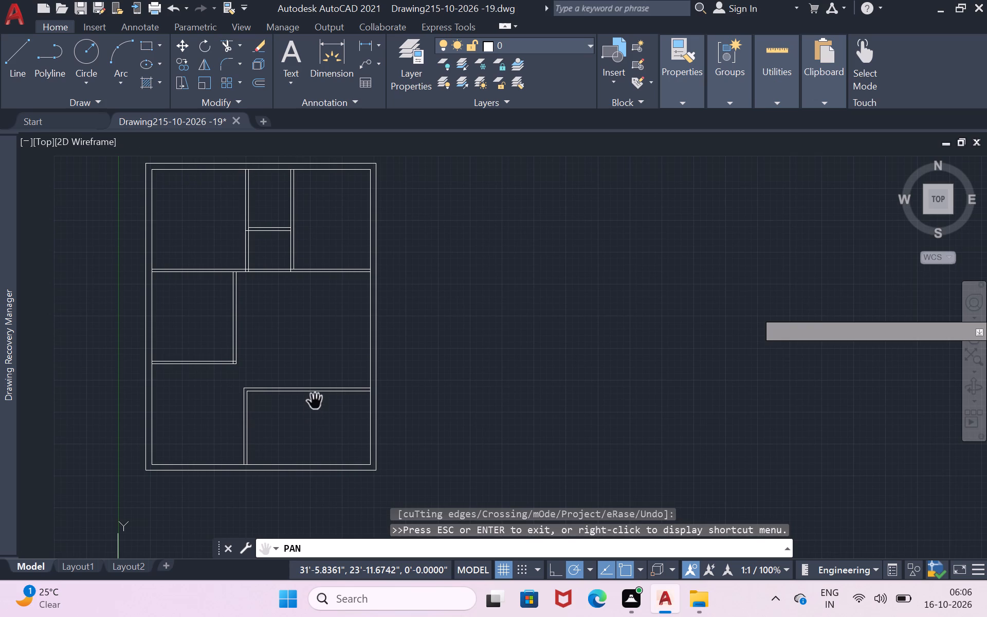
Draw a stub wall 2'5" long and 4.5" wide below the upper horizontal partition, in line with the right-hand vertical partition above.
{"action": "scroll", "coordinate": [325, 307], "scroll_direction": "up", "scroll_amount": 3}
{"action": "scroll", "coordinate": [332, 324], "scroll_direction": "down", "scroll_amount": 2}
{"action": "scroll", "coordinate": [333, 333], "scroll_direction": "up", "scroll_amount": 1}
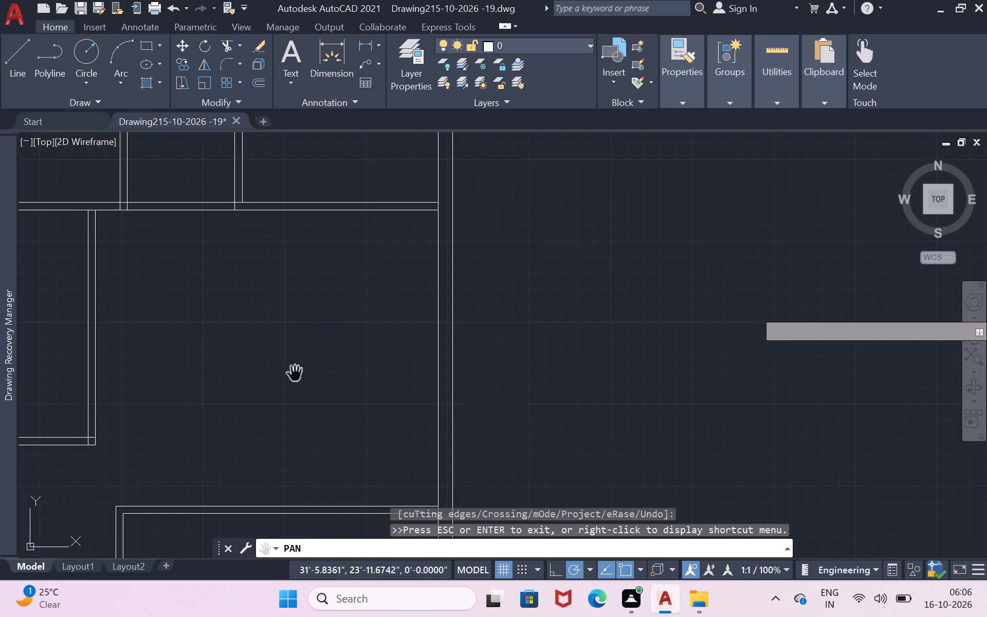
{"action": "left_click_drag", "start_coordinate": [294, 376], "coordinate": [277, 354]}
{"action": "left_click", "coordinate": [13, 68]}
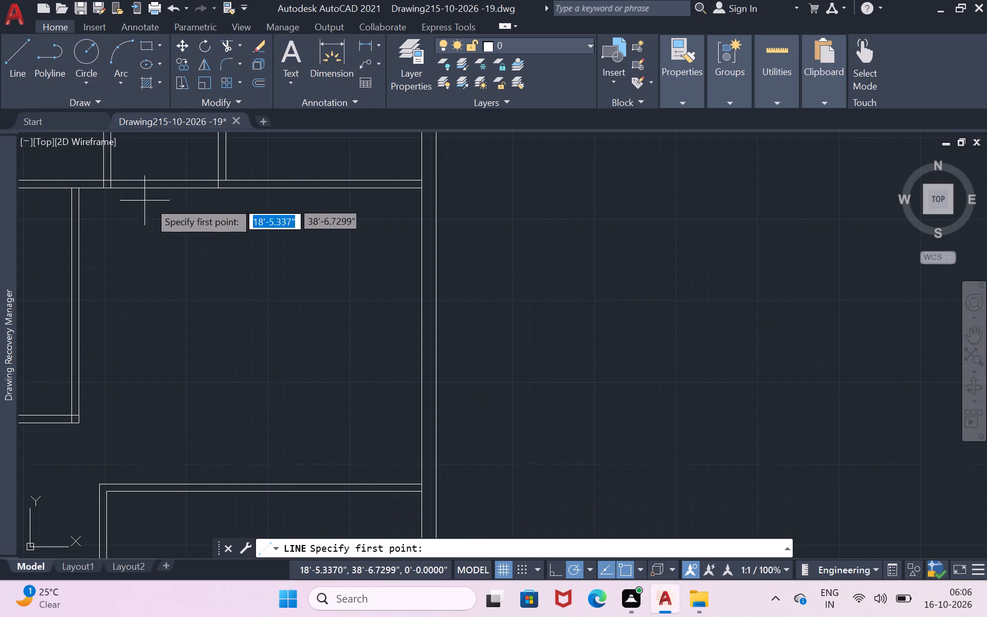
{"action": "left_click", "coordinate": [216, 190]}
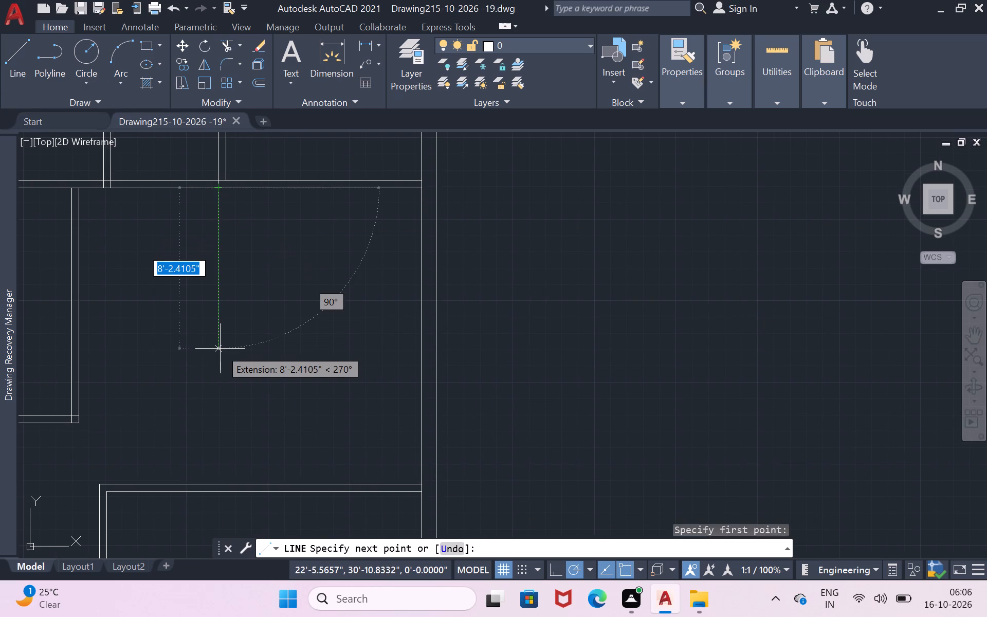
{"action": "type", "text": "2'"}
{"action": "key", "text": "5"}
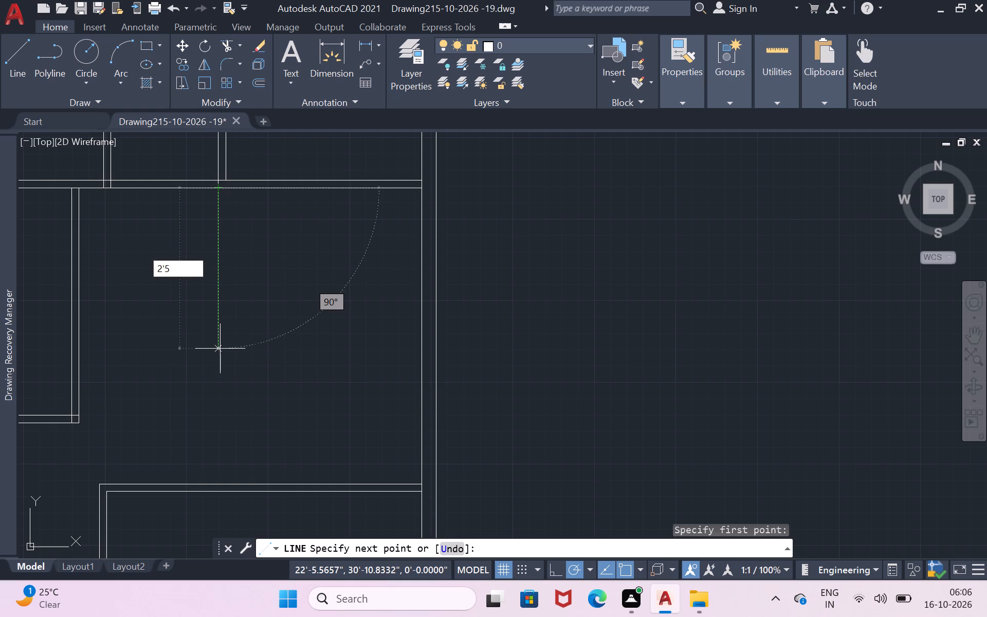
{"action": "key", "text": "shift+quotedbl"}
{"action": "key", "text": "Return"}
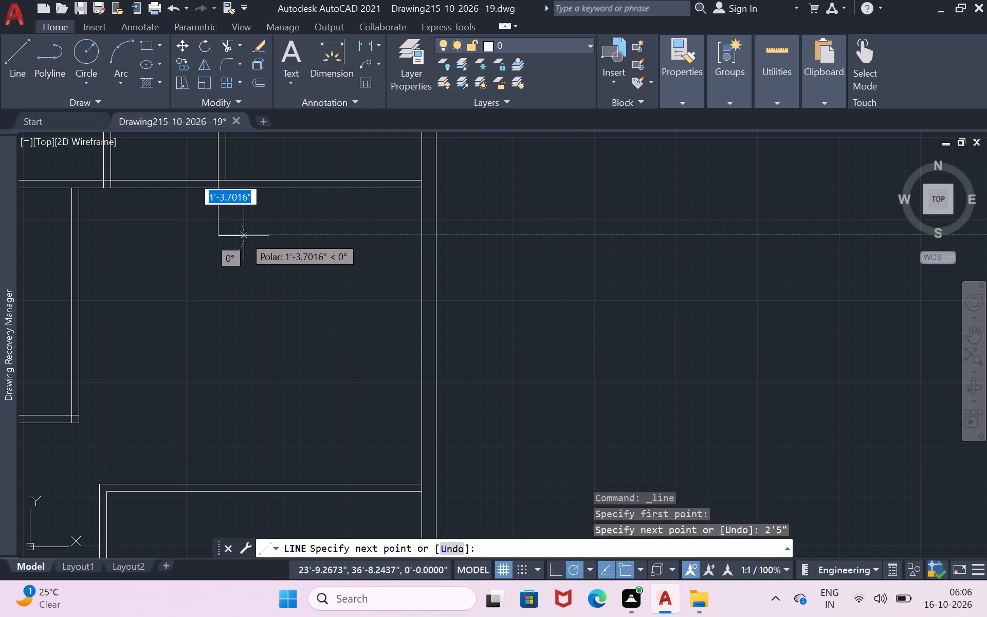
{"action": "type", "text": "2."}
{"action": "key", "text": "5"}
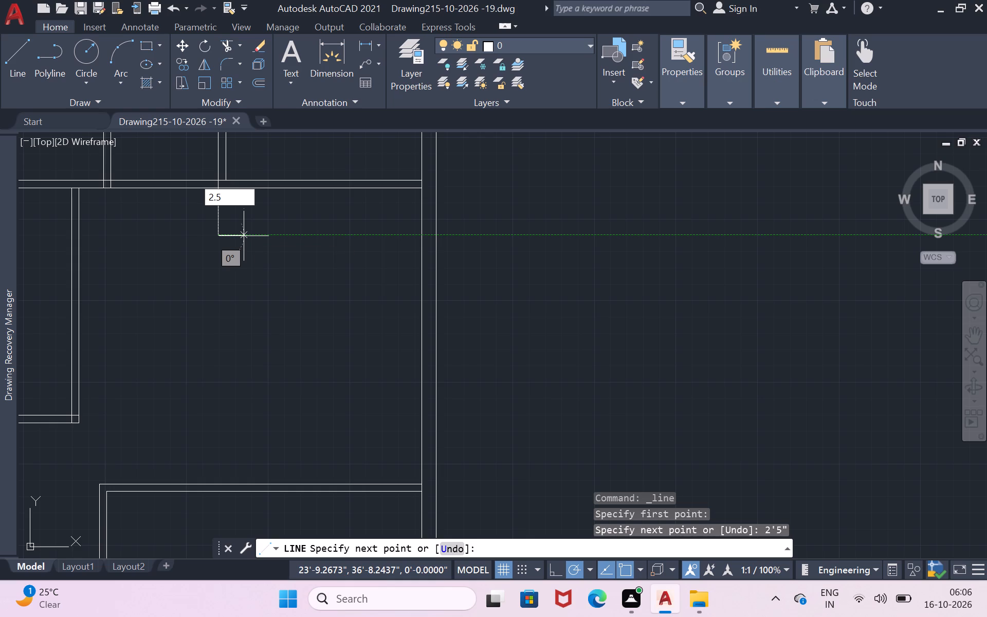
{"action": "key", "text": "BackSpace"}
{"action": "key", "text": "BackSpace"}
{"action": "key", "text": "BackSpace"}
{"action": "key", "text": "BackSpace"}
{"action": "key", "text": "4"}
{"action": "type", "text": ".5\""}
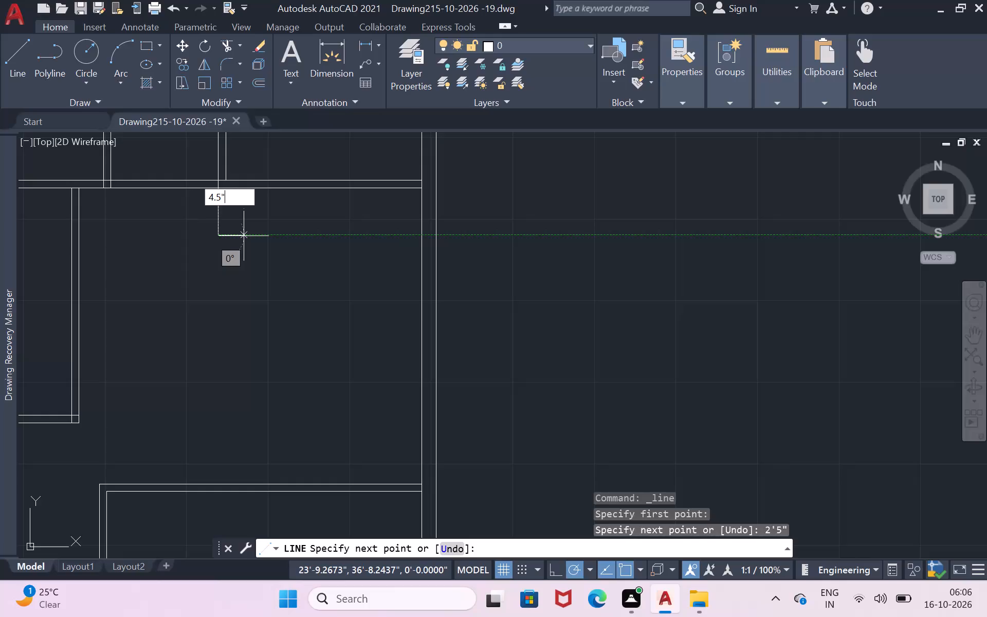
{"action": "key", "text": "Return"}
{"action": "scroll", "coordinate": [231, 216], "scroll_direction": "up", "scroll_amount": 1}
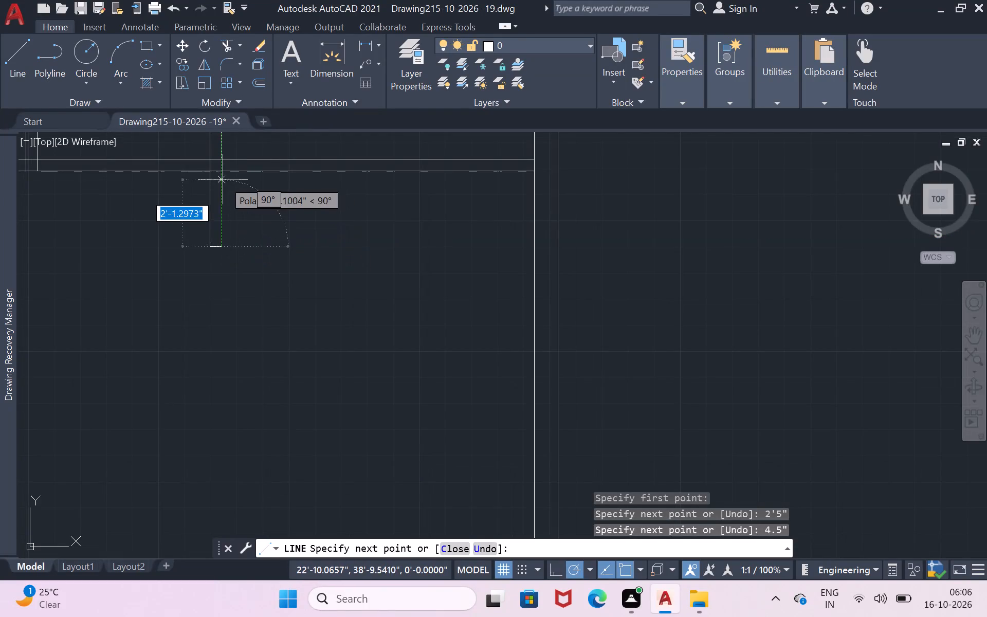
{"action": "left_click", "coordinate": [218, 169]}
{"action": "key", "text": "Return"}
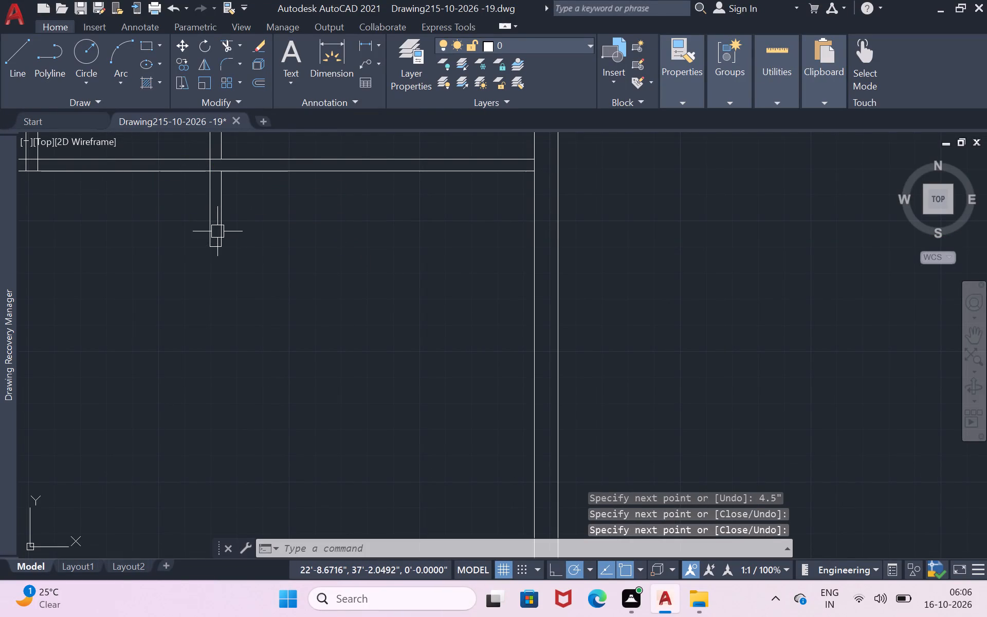
{"action": "left_click", "coordinate": [12, 72]}
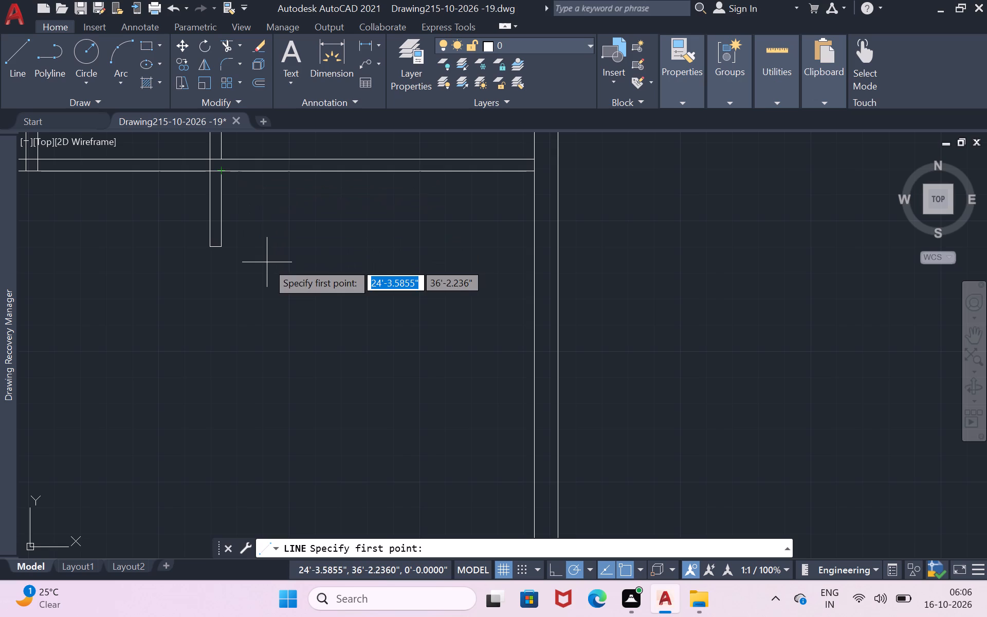
{"action": "key", "text": "Escape"}
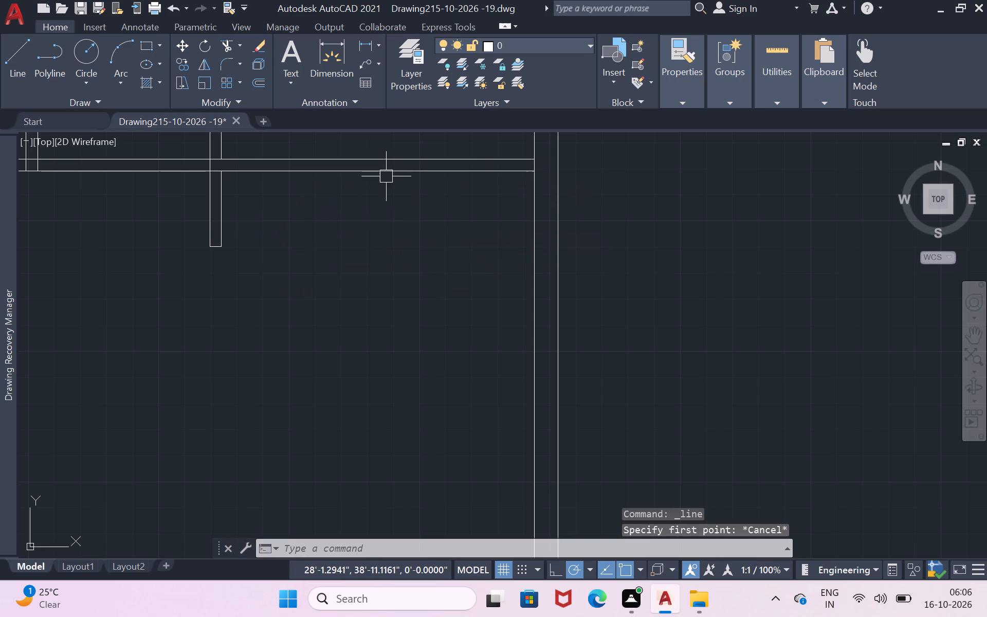
Offset the upper horizontal partition's lower line, between the stub wall and the outer wall, 2' downward.
{"action": "left_click", "coordinate": [386, 173]}
{"action": "key", "text": "o"}
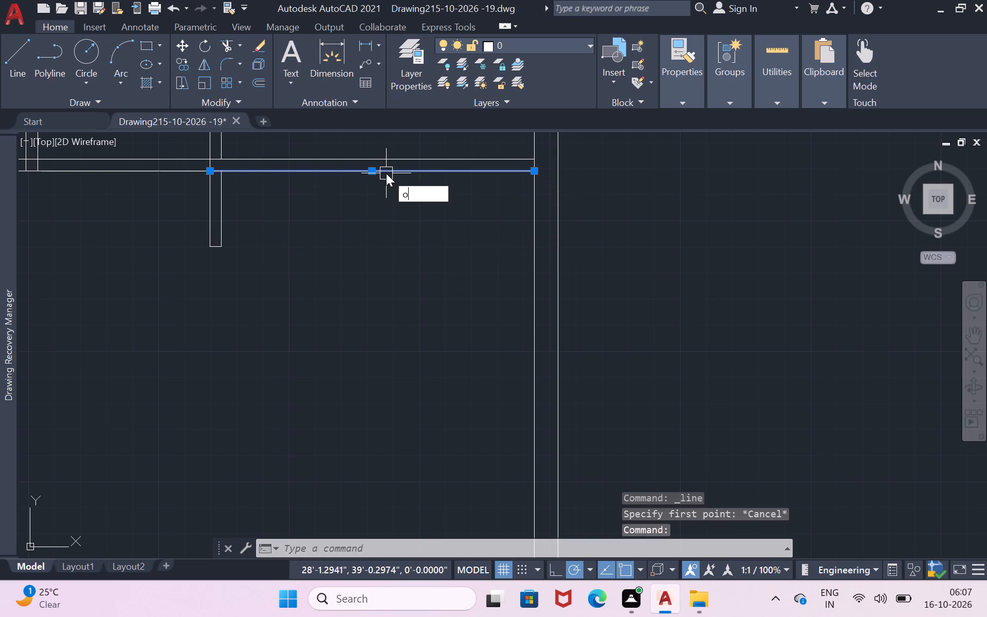
{"action": "key", "text": "Return"}
{"action": "left_click", "coordinate": [386, 173]}
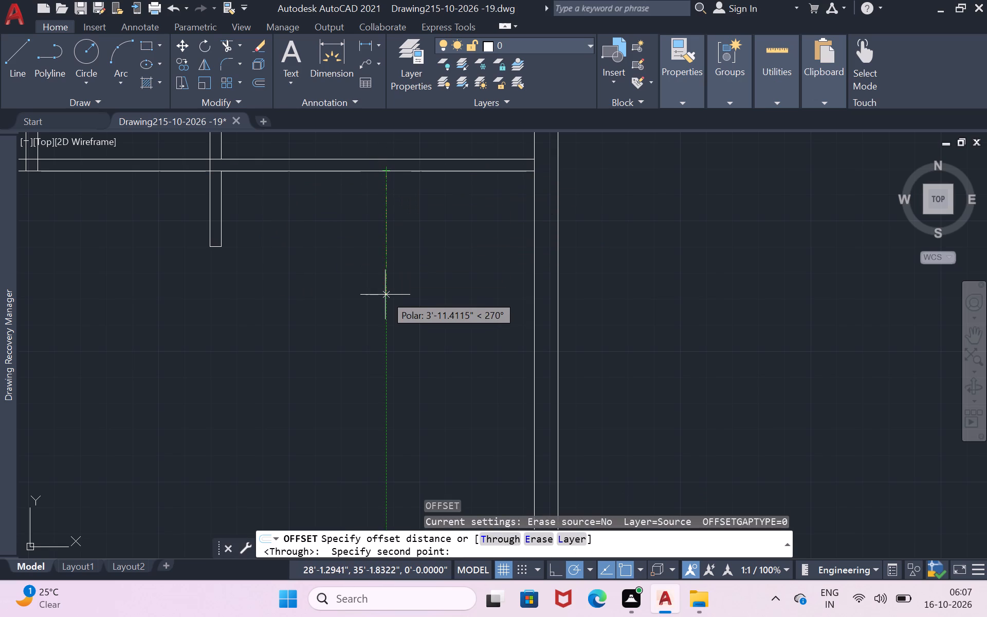
{"action": "type", "text": "2'"}
{"action": "key", "text": "Return"}
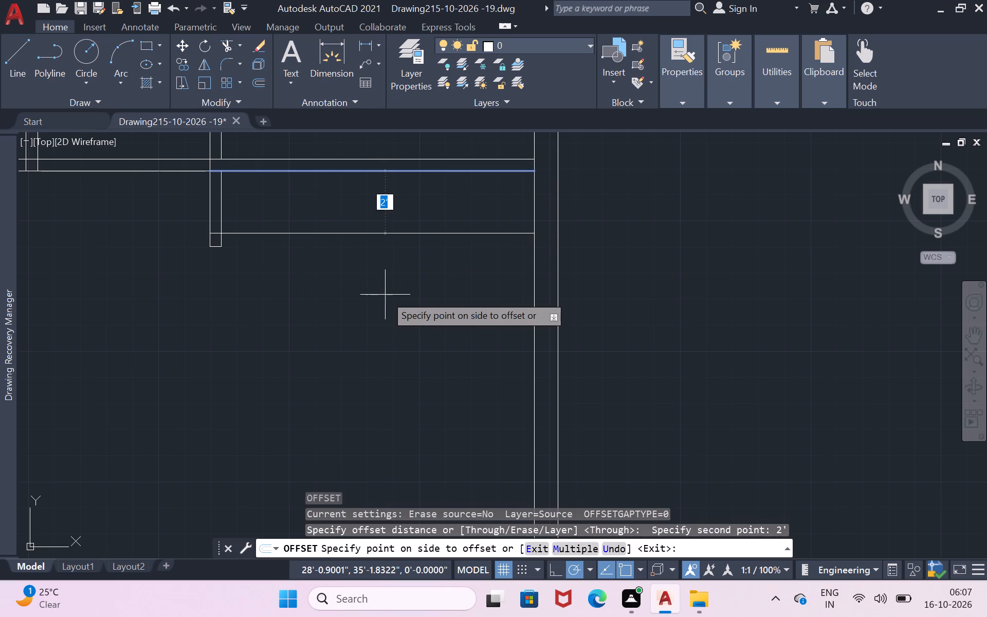
{"action": "left_click", "coordinate": [385, 295]}
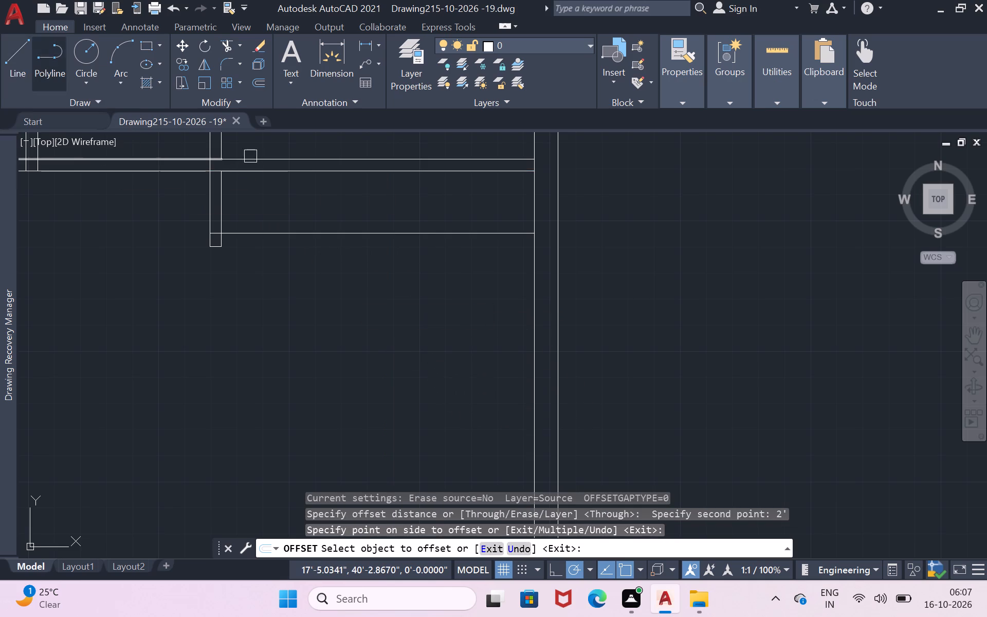
Draw a 2' vertical line from the partition's lower line to the offset line, about 2'2" to the right of the stub wall.
{"action": "scroll", "coordinate": [448, 269], "scroll_direction": "down", "scroll_amount": 2}
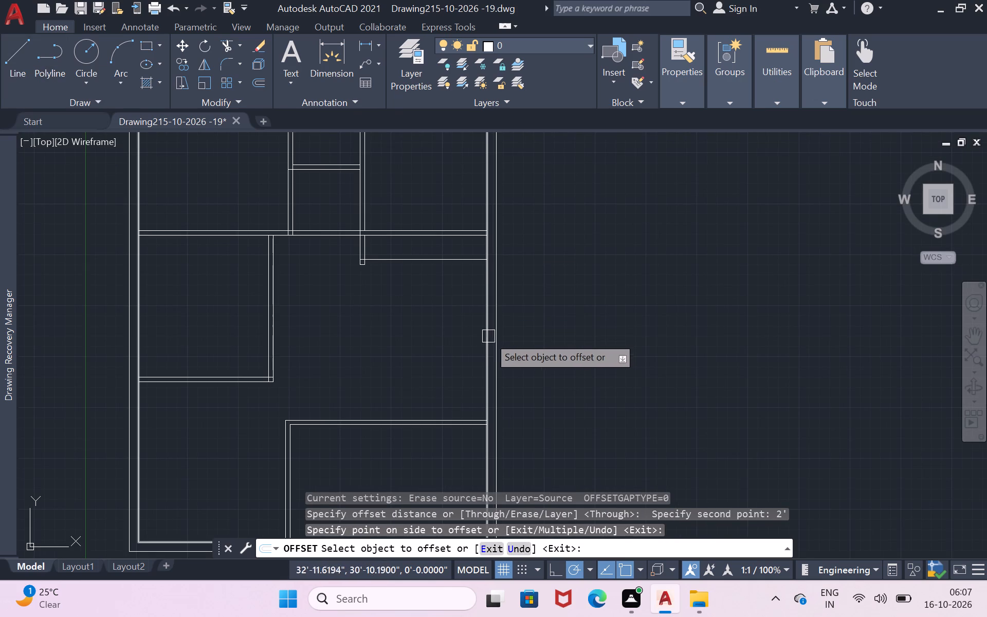
{"action": "left_click", "coordinate": [19, 65]}
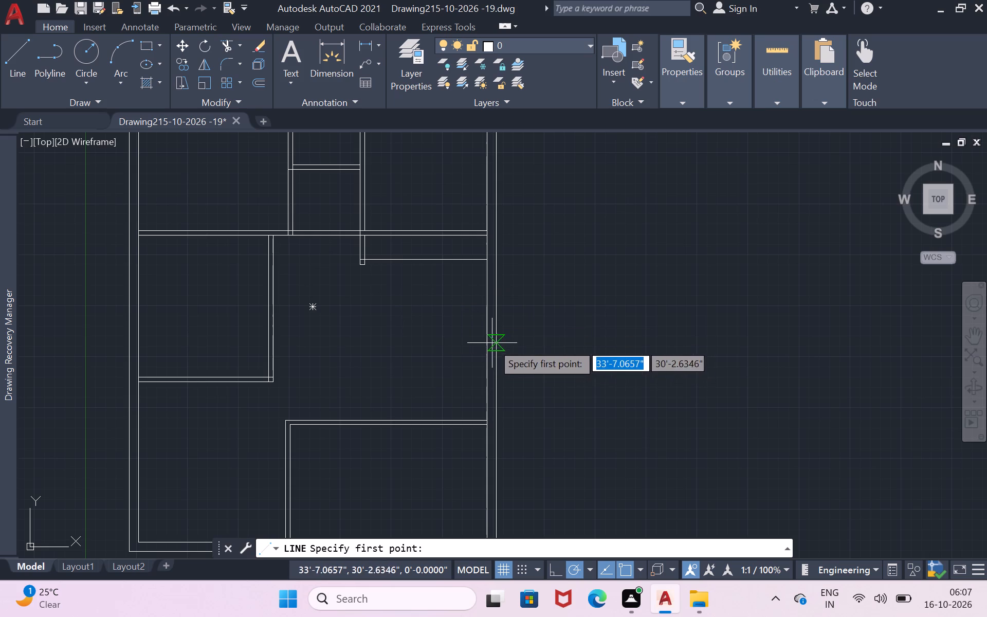
{"action": "scroll", "coordinate": [356, 245], "scroll_direction": "up", "scroll_amount": 2}
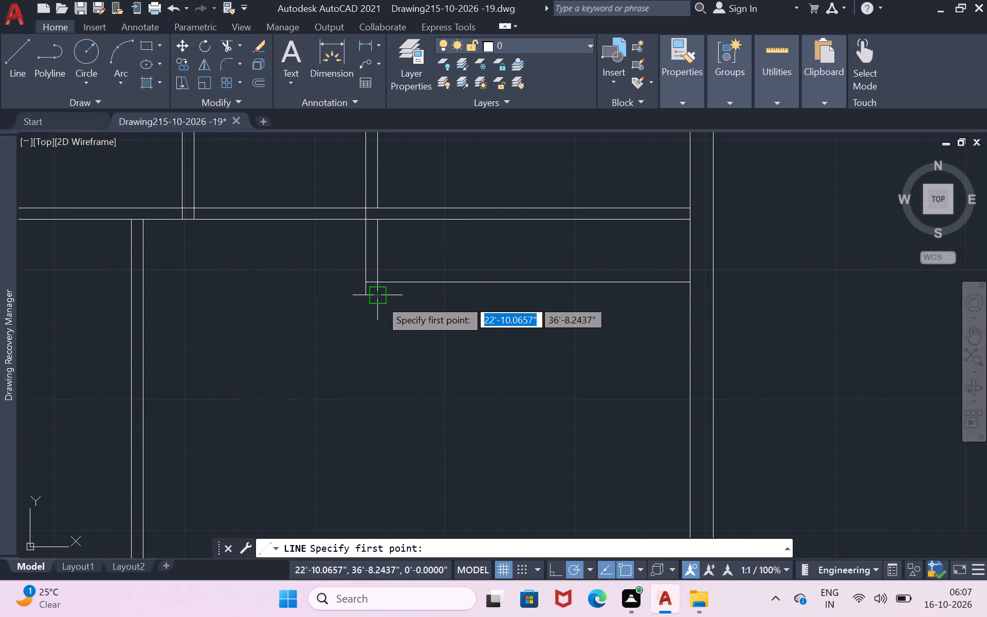
{"action": "scroll", "coordinate": [380, 299], "scroll_direction": "up", "scroll_amount": 1}
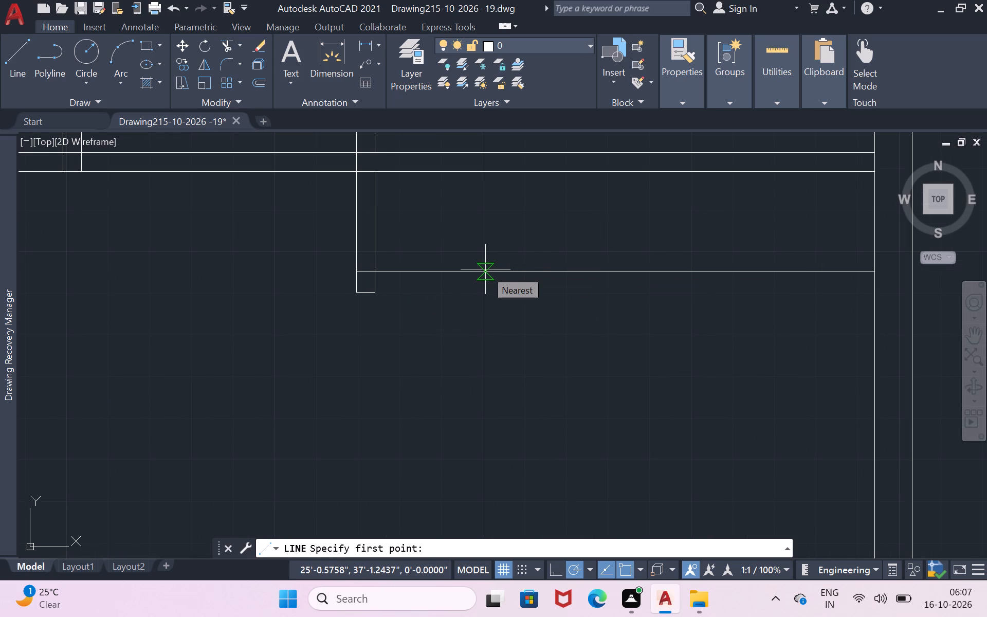
{"action": "left_click", "coordinate": [483, 170]}
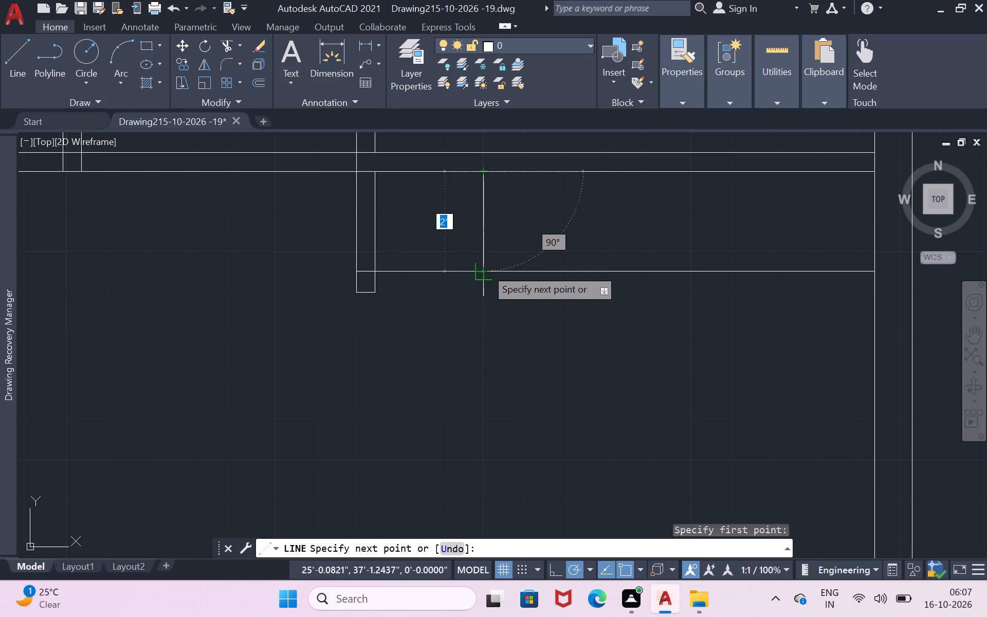
{"action": "left_click", "coordinate": [486, 274]}
{"action": "key", "text": "Return"}
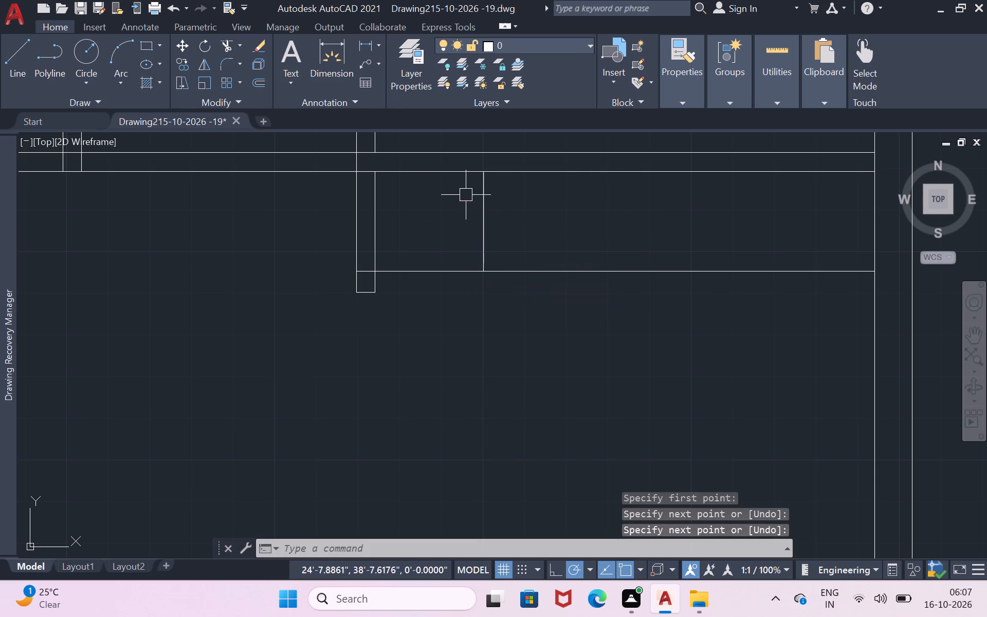
Trim the 2' offset line between the short vertical line and the stub wall, and its piece inside the stub wall.
{"action": "type", "text": "tr"}
{"action": "key", "text": "space"}
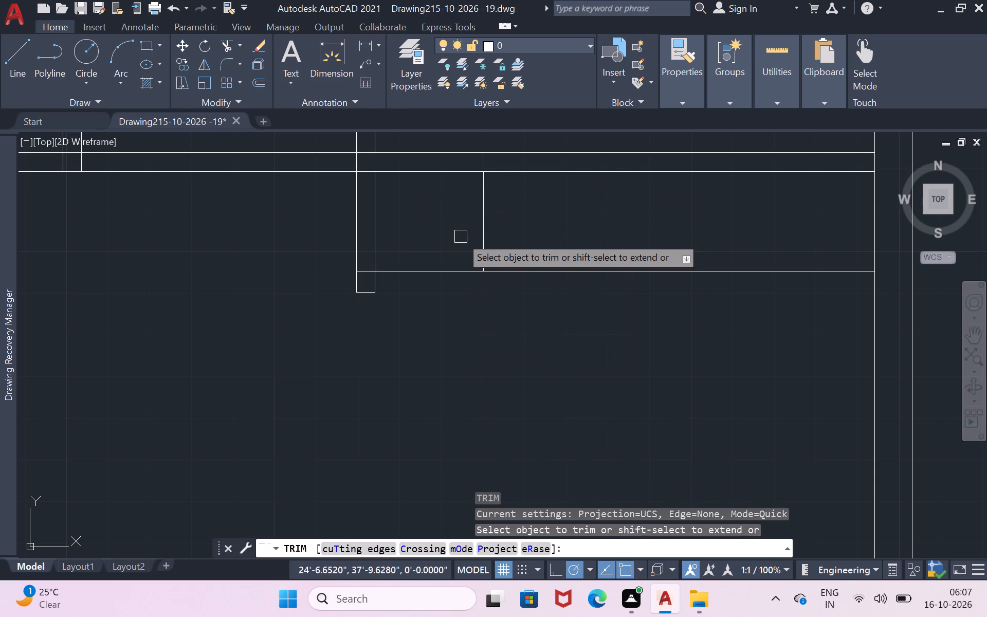
{"action": "left_click", "coordinate": [459, 269]}
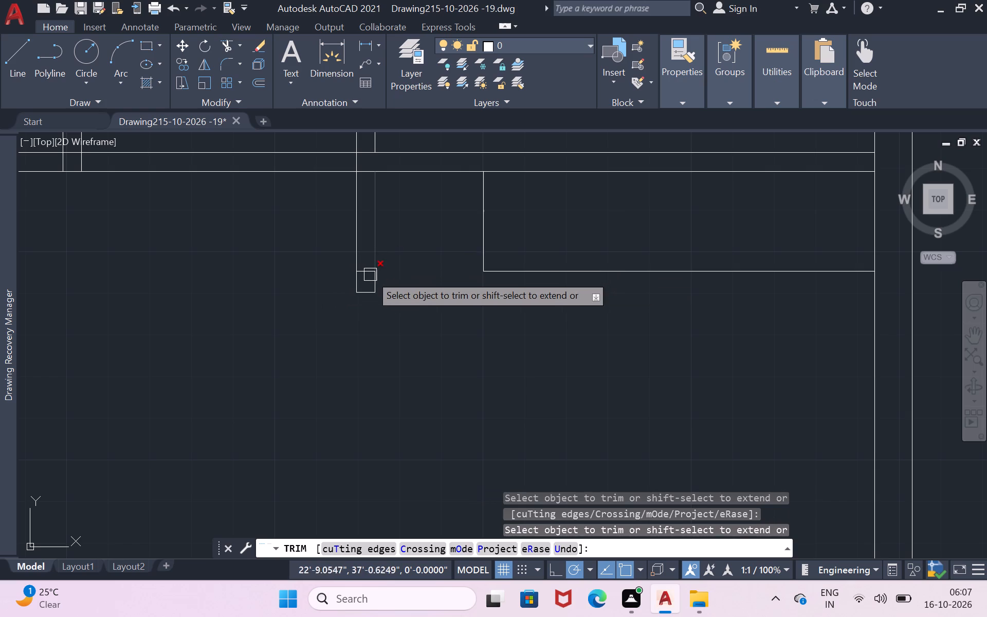
{"action": "left_click", "coordinate": [364, 271]}
{"action": "scroll", "coordinate": [414, 297], "scroll_direction": "down", "scroll_amount": 2}
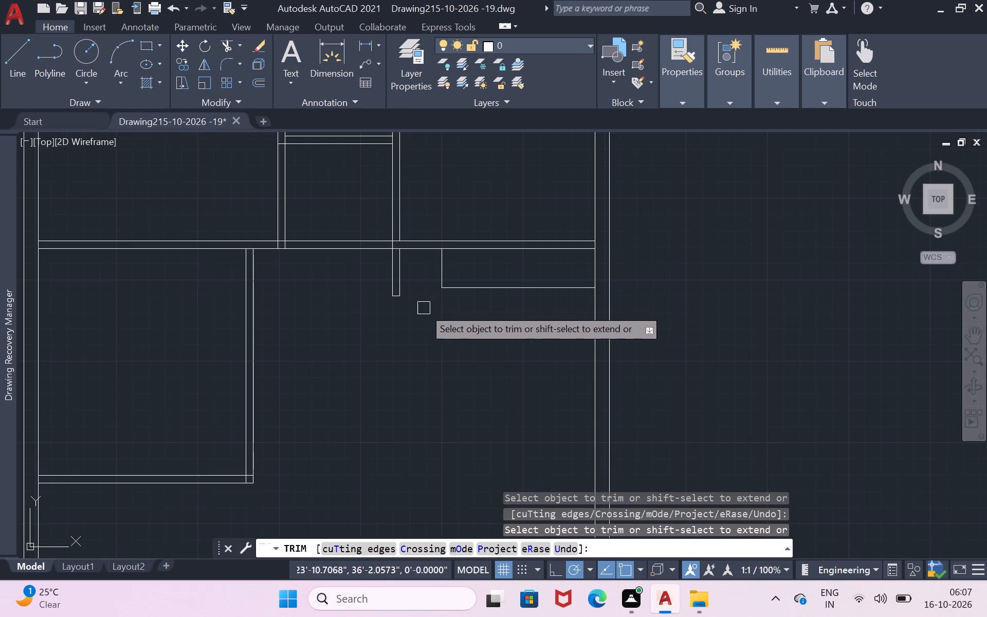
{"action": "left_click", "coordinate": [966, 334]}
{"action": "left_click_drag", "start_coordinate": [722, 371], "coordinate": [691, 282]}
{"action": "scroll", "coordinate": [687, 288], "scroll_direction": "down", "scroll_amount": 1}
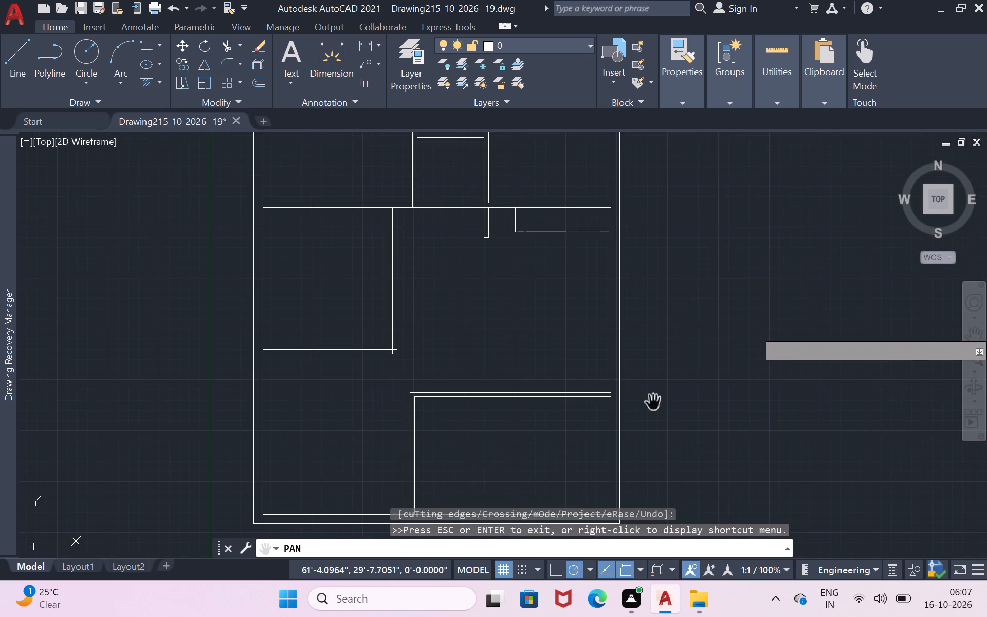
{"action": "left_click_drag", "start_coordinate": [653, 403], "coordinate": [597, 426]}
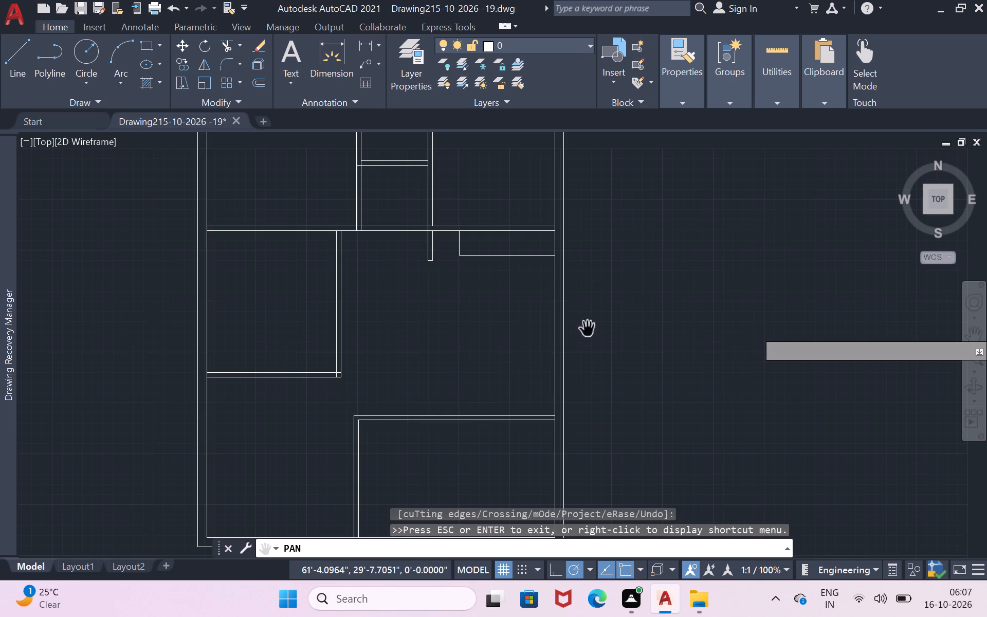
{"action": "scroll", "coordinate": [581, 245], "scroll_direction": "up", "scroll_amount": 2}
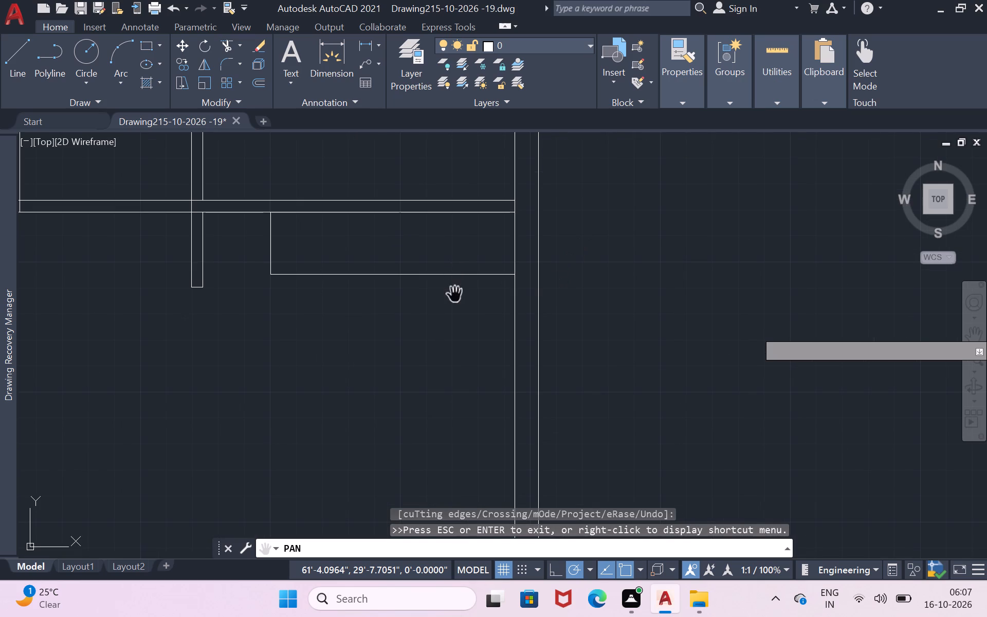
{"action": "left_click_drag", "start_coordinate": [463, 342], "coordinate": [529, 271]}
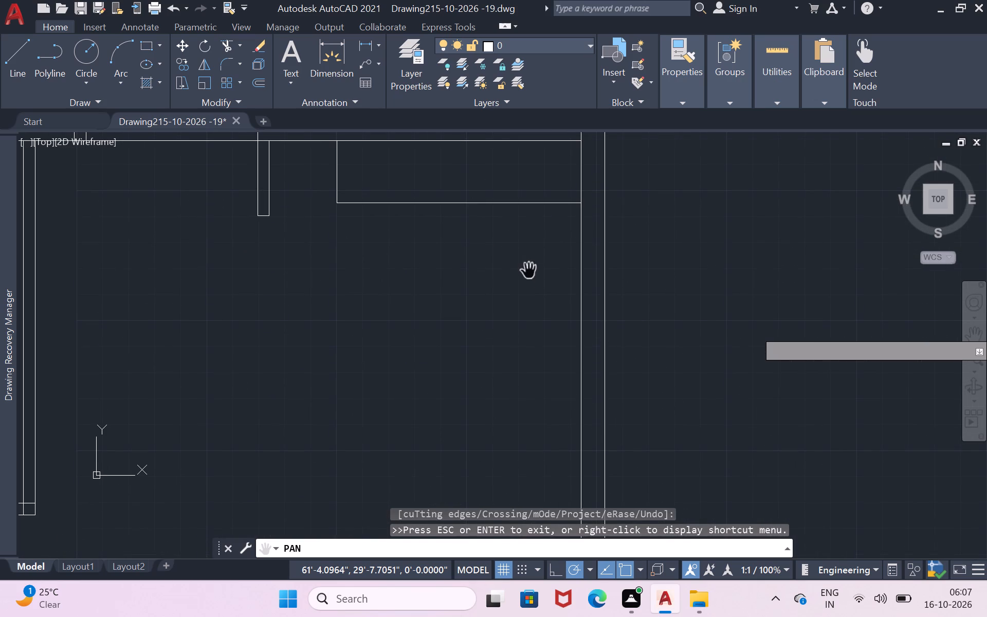
Draw a 2'-wide outline about 6'4" long against the right-hand outer wall, running down from the end of the 2' offset line.
{"action": "left_click", "coordinate": [12, 47]}
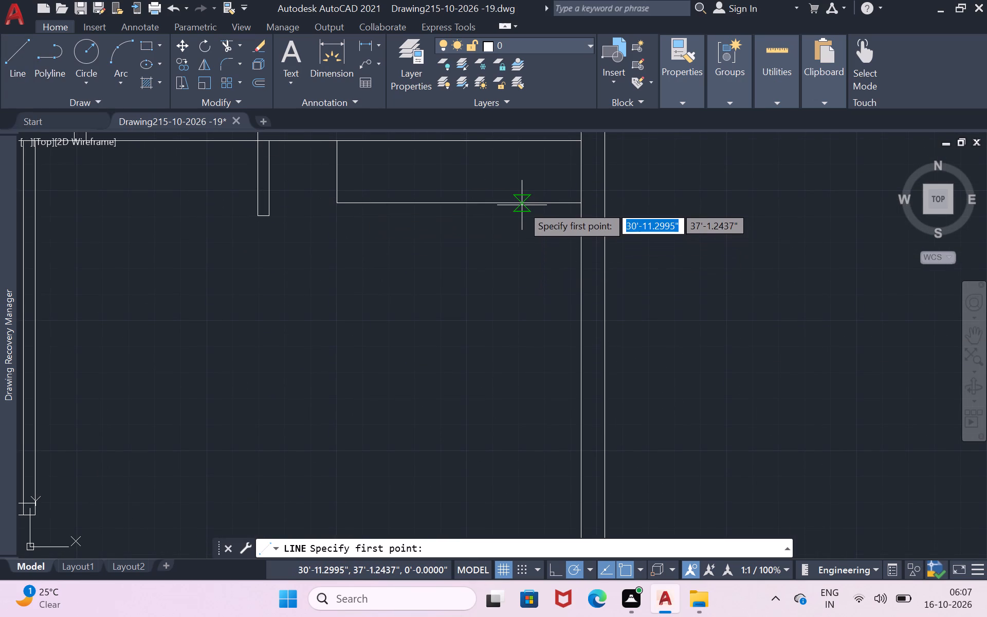
{"action": "left_click", "coordinate": [579, 203]}
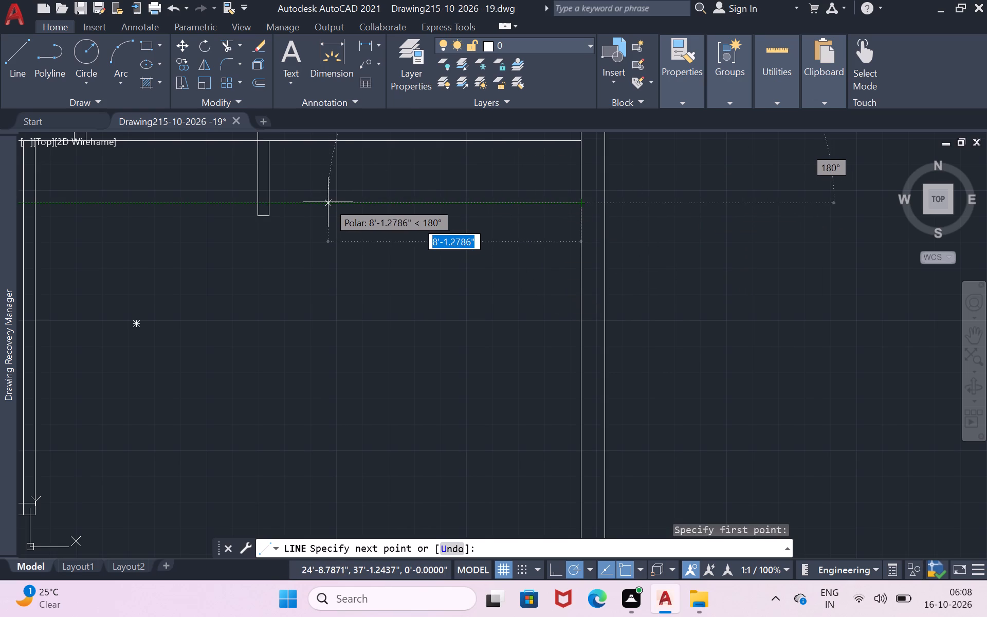
{"action": "key", "text": "2"}
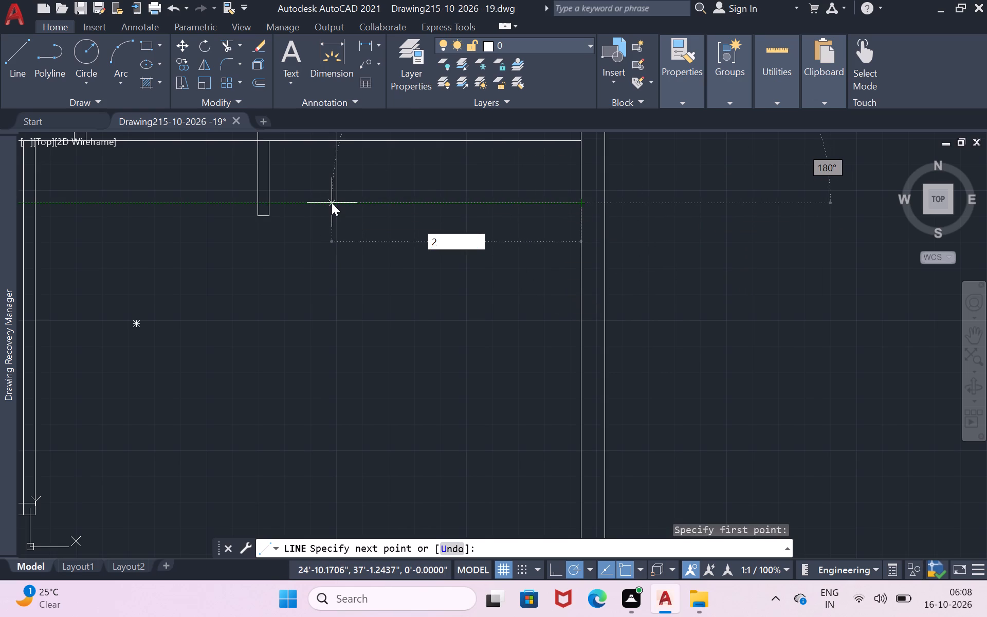
{"action": "key", "text": "apostrophe"}
{"action": "key", "text": "Return"}
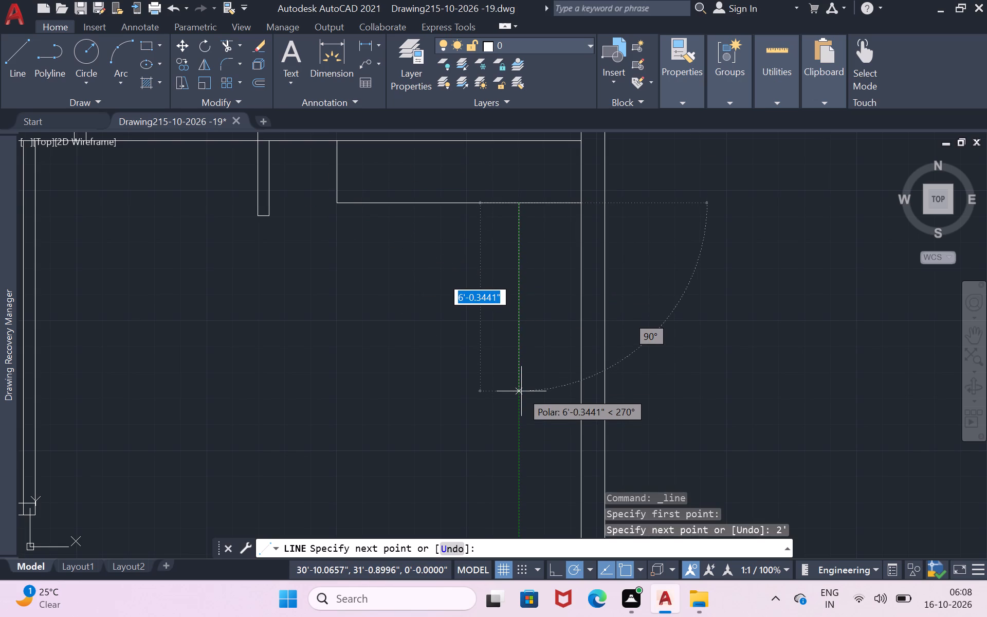
{"action": "scroll", "coordinate": [522, 385], "scroll_direction": "down", "scroll_amount": 1}
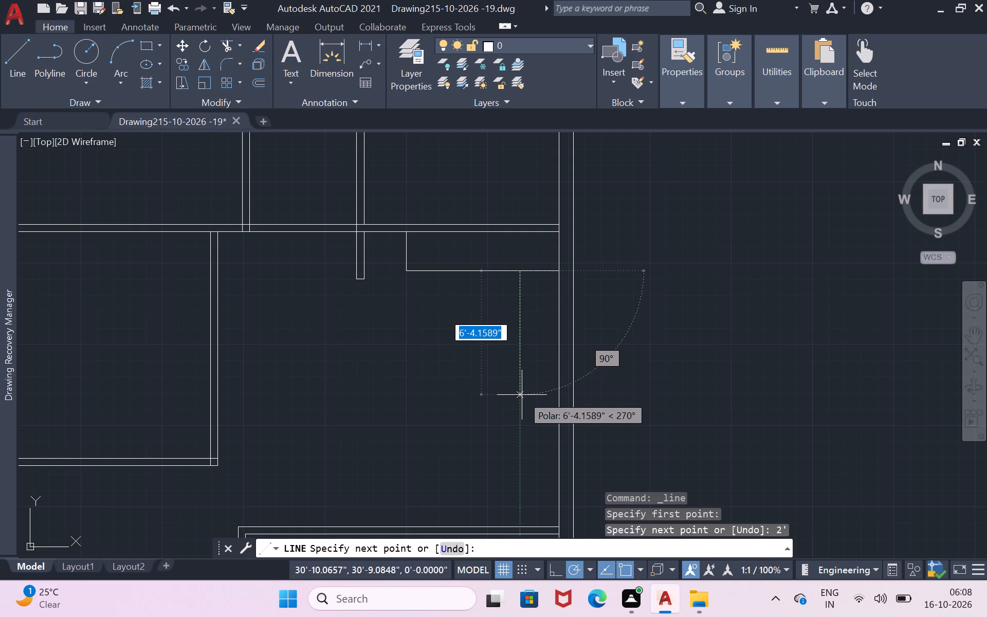
{"action": "left_click", "coordinate": [522, 395]}
{"action": "left_click", "coordinate": [560, 394]}
{"action": "key", "text": "Return"}
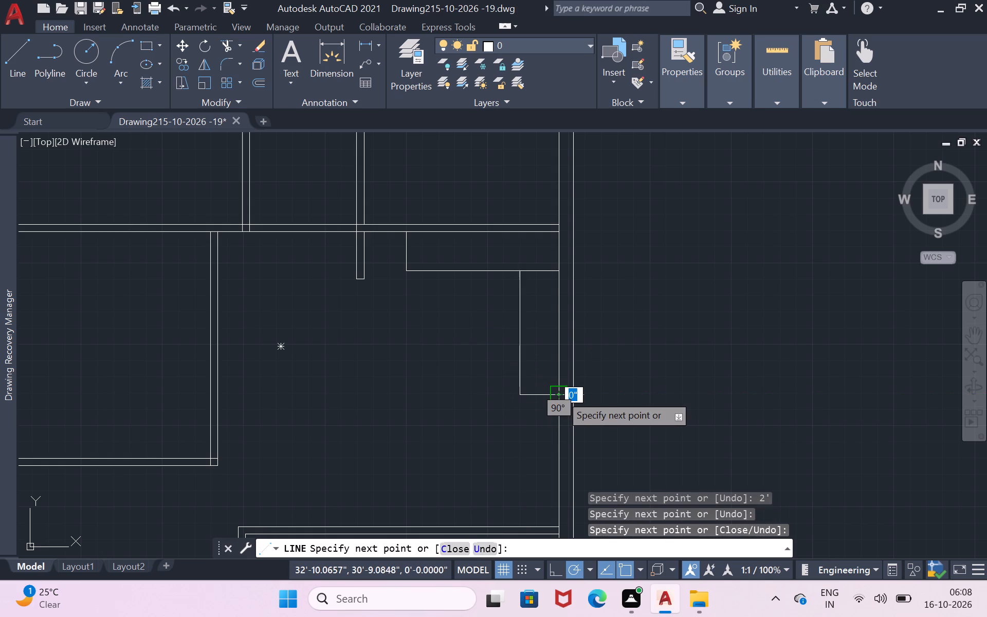
Trim both overlapping line pieces between the new vertical outline line and the outer wall at the inner corner.
{"action": "type", "text": "tr"}
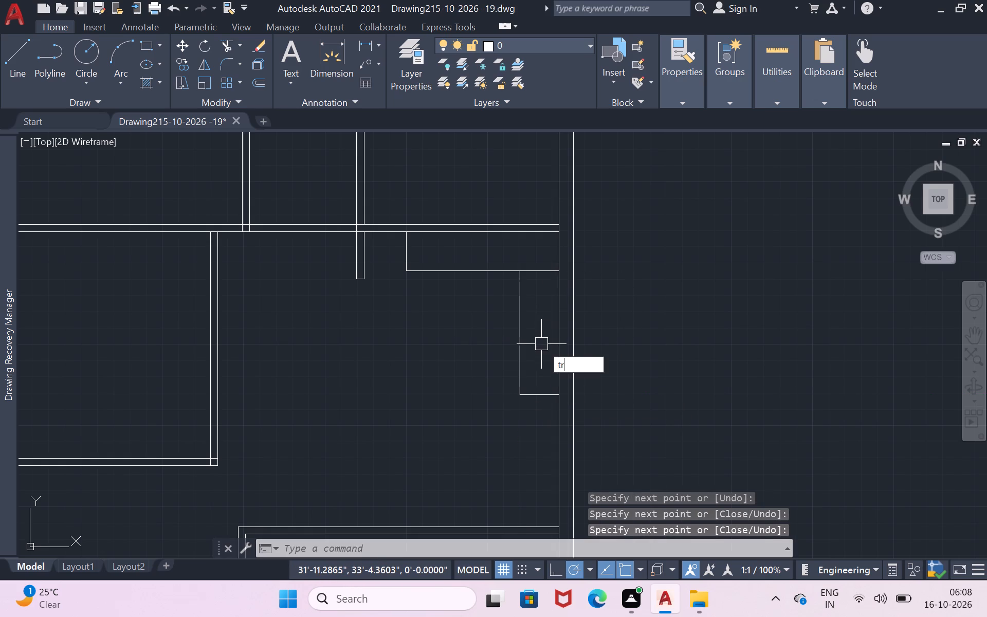
{"action": "key", "text": "space"}
{"action": "left_click", "coordinate": [537, 270]}
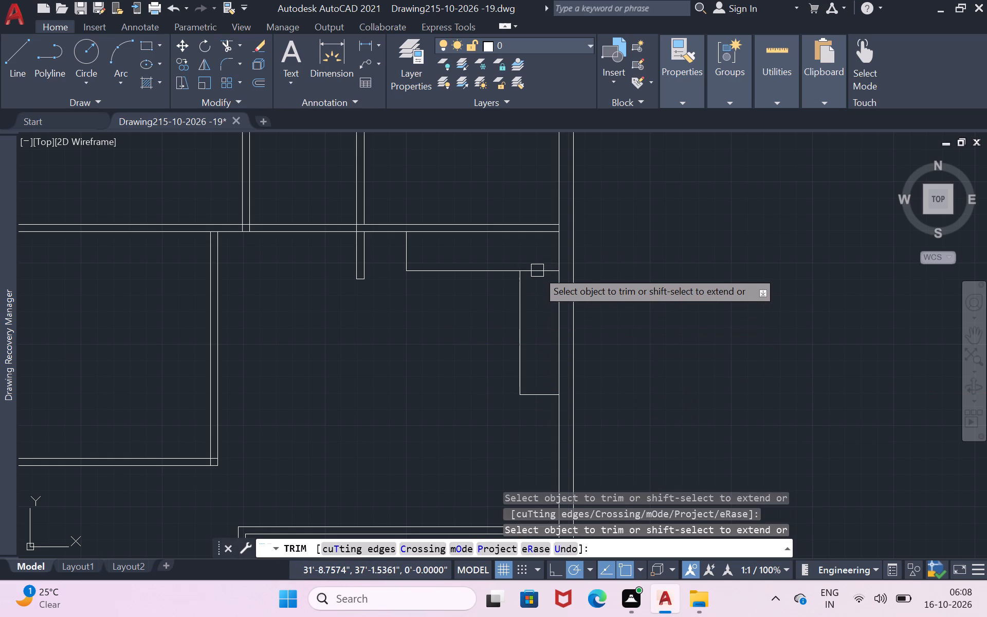
{"action": "scroll", "coordinate": [537, 270], "scroll_direction": "up", "scroll_amount": 1}
{"action": "left_click", "coordinate": [537, 270]}
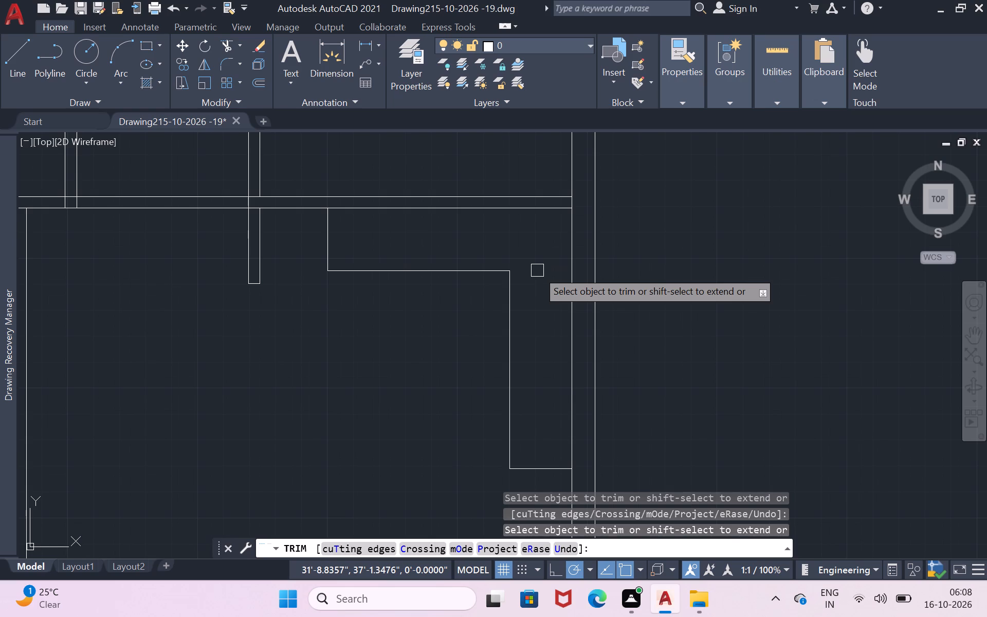
{"action": "scroll", "coordinate": [537, 270], "scroll_direction": "down", "scroll_amount": 1}
{"action": "key", "text": "Return"}
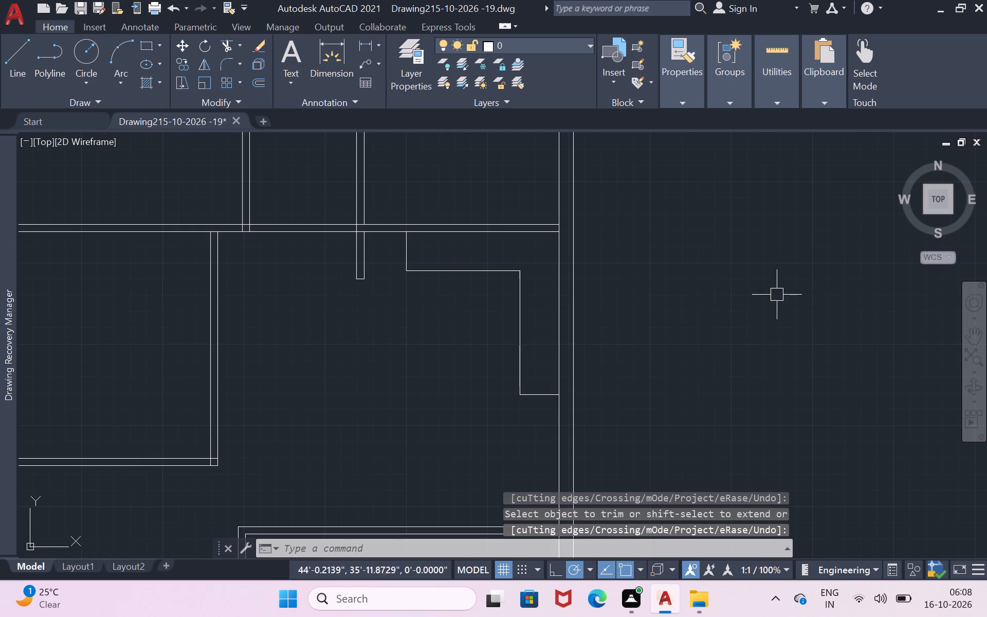
Draw a 4.5"-thick stub wall below the vertical outline's lower end, projecting 5" past its corner and running back to the outer wall.
{"action": "scroll", "coordinate": [777, 297], "scroll_direction": "down", "scroll_amount": 1}
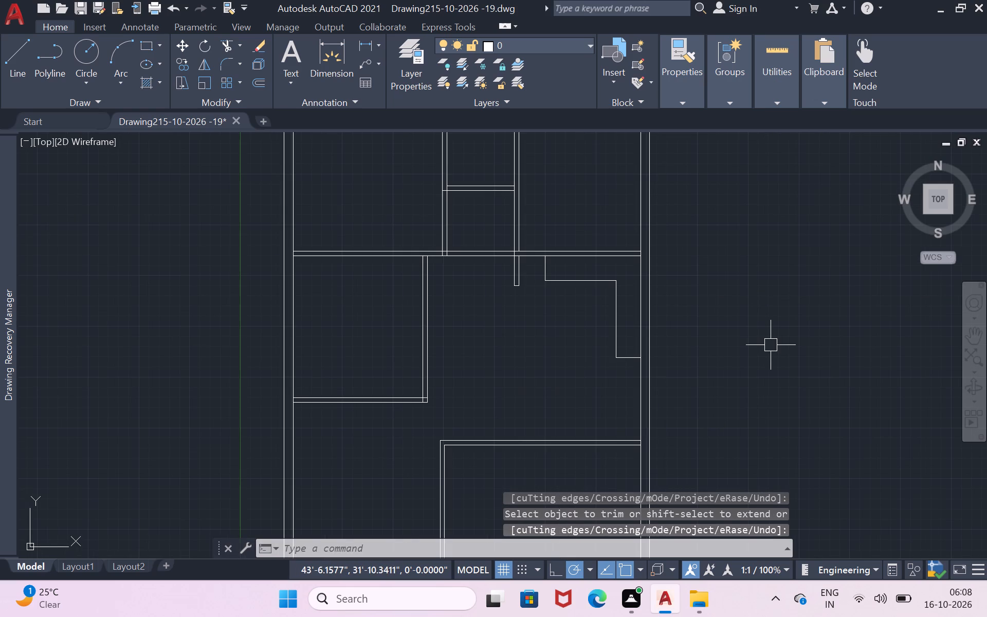
{"action": "scroll", "coordinate": [762, 361], "scroll_direction": "down", "scroll_amount": 1}
{"action": "scroll", "coordinate": [747, 382], "scroll_direction": "up", "scroll_amount": 2}
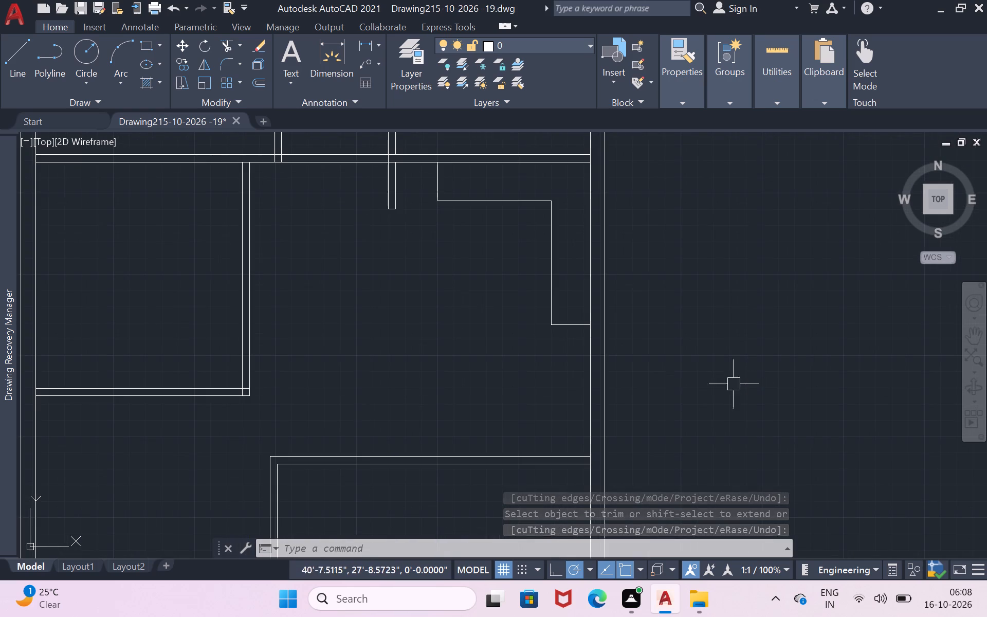
{"action": "scroll", "coordinate": [596, 397], "scroll_direction": "up", "scroll_amount": 1}
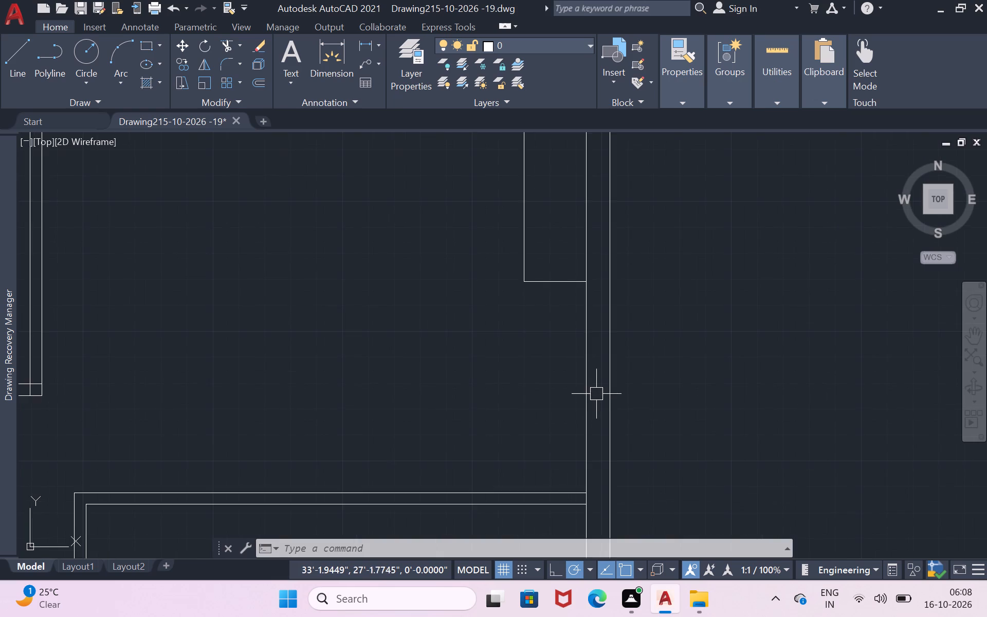
{"action": "scroll", "coordinate": [596, 392], "scroll_direction": "up", "scroll_amount": 1}
{"action": "scroll", "coordinate": [604, 322], "scroll_direction": "down", "scroll_amount": 1}
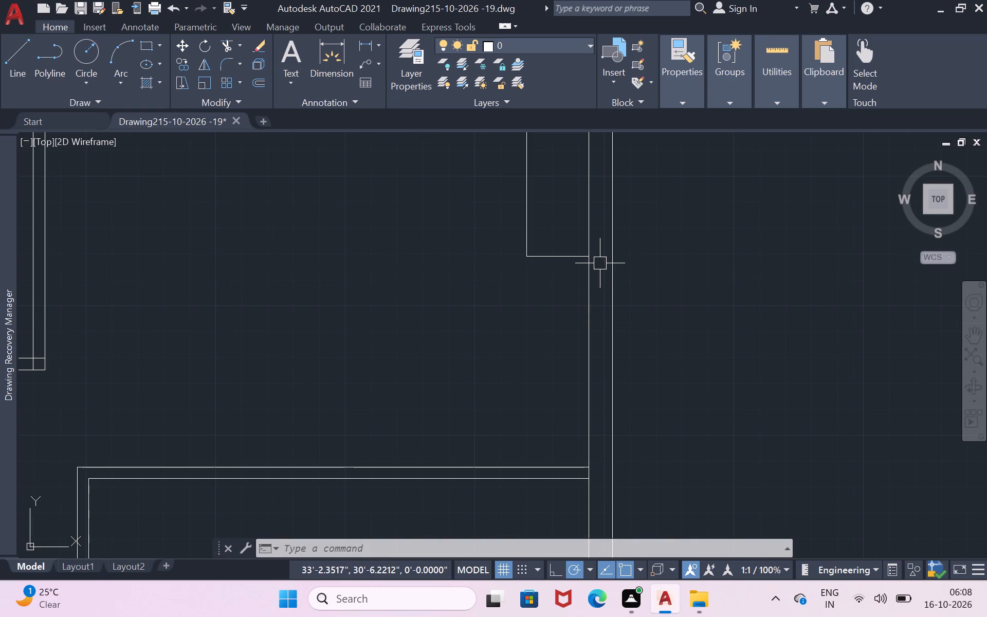
{"action": "key", "text": "l"}
{"action": "key", "text": "Return"}
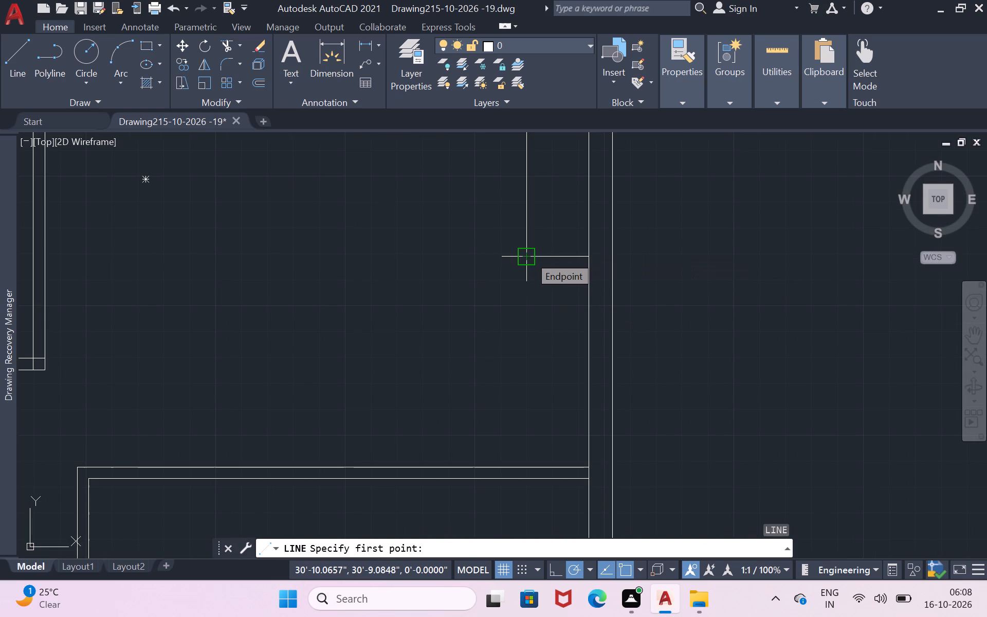
{"action": "left_click", "coordinate": [529, 256]}
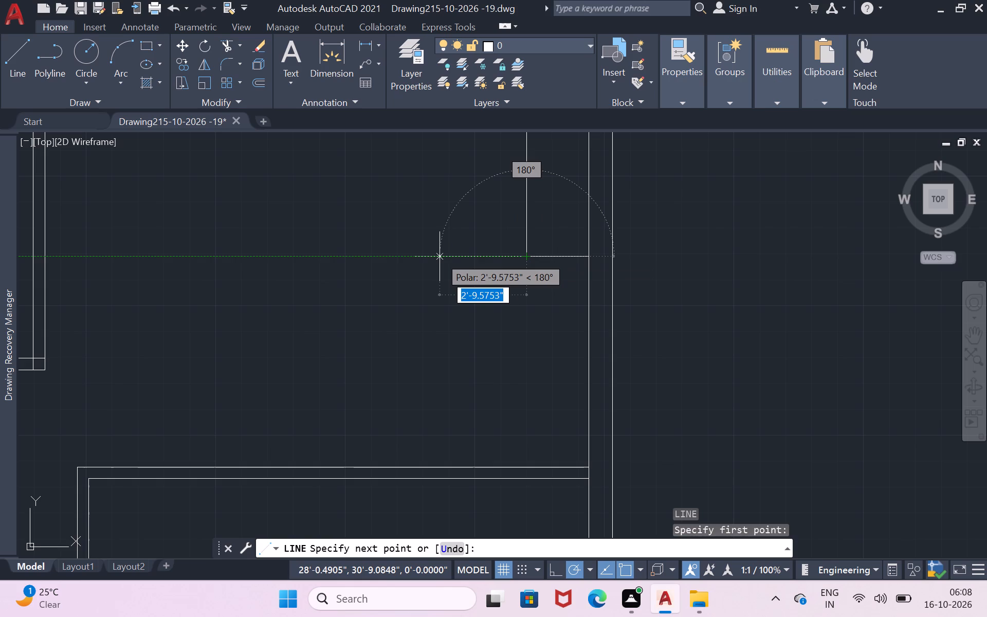
{"action": "key", "text": "5"}
{"action": "key", "text": "shift+quotedbl"}
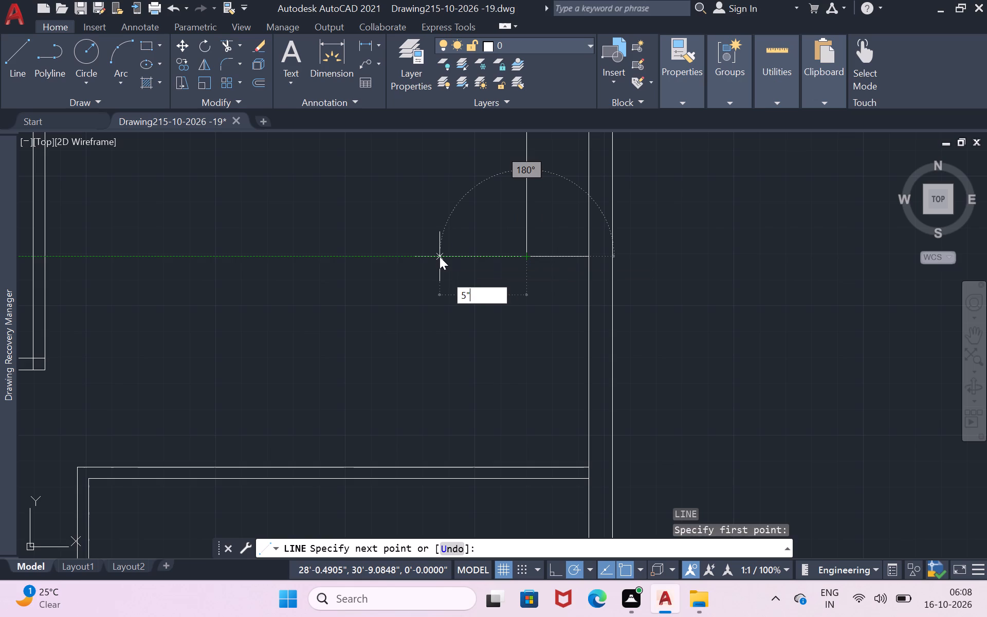
{"action": "key", "text": "Return"}
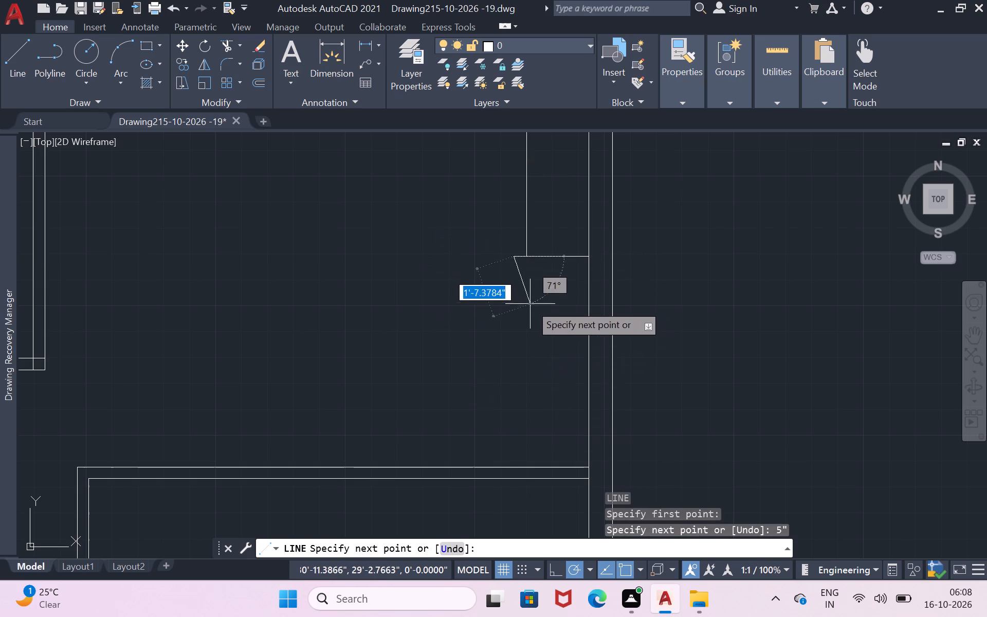
{"action": "type", "text": "4.5\""}
{"action": "key", "text": "Return"}
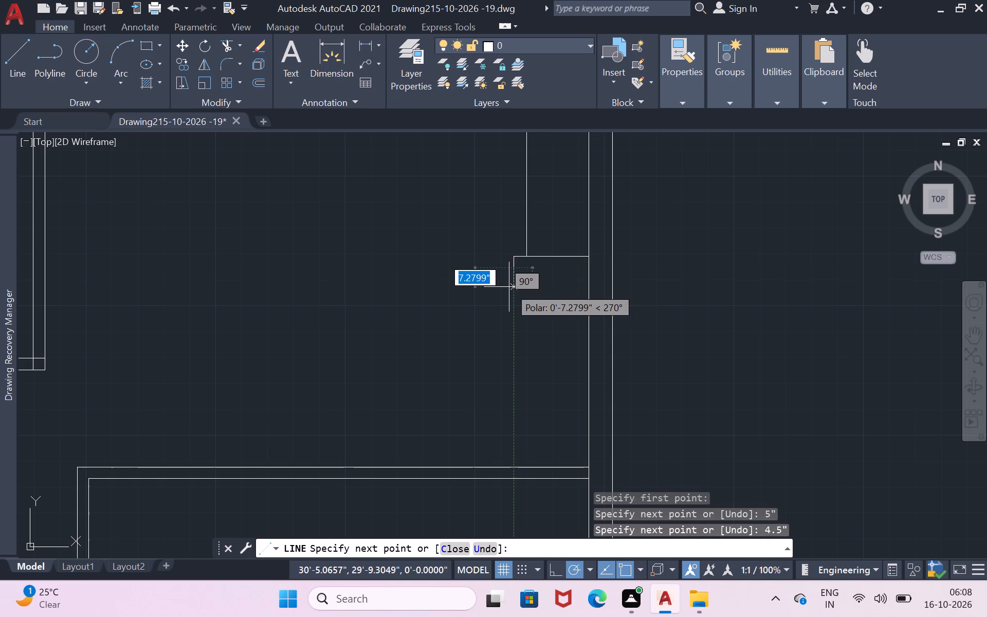
{"action": "left_click", "coordinate": [594, 274]}
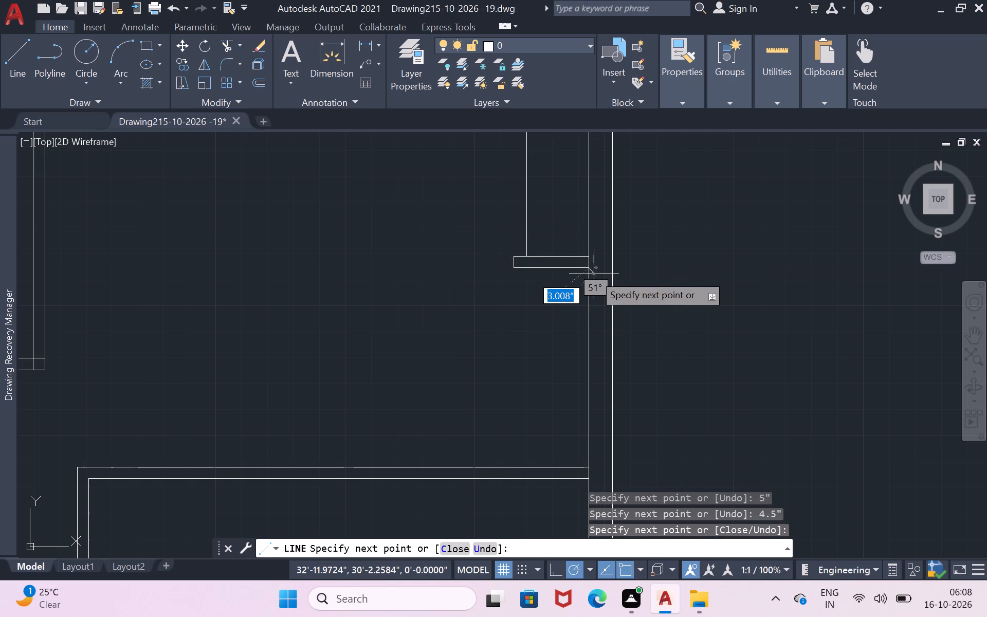
{"action": "key", "text": "Return"}
Draw a rectangle about 1'7" wide and 2'5" high inside the vertical outline strip along the outer wall.
{"action": "scroll", "coordinate": [608, 291], "scroll_direction": "down", "scroll_amount": 3}
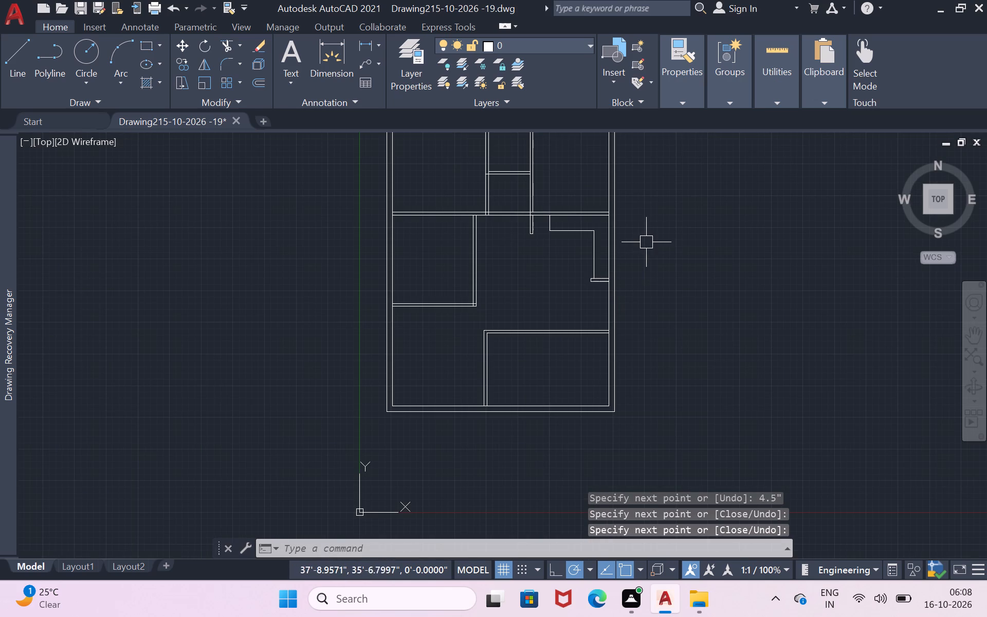
{"action": "scroll", "coordinate": [597, 251], "scroll_direction": "up", "scroll_amount": 1}
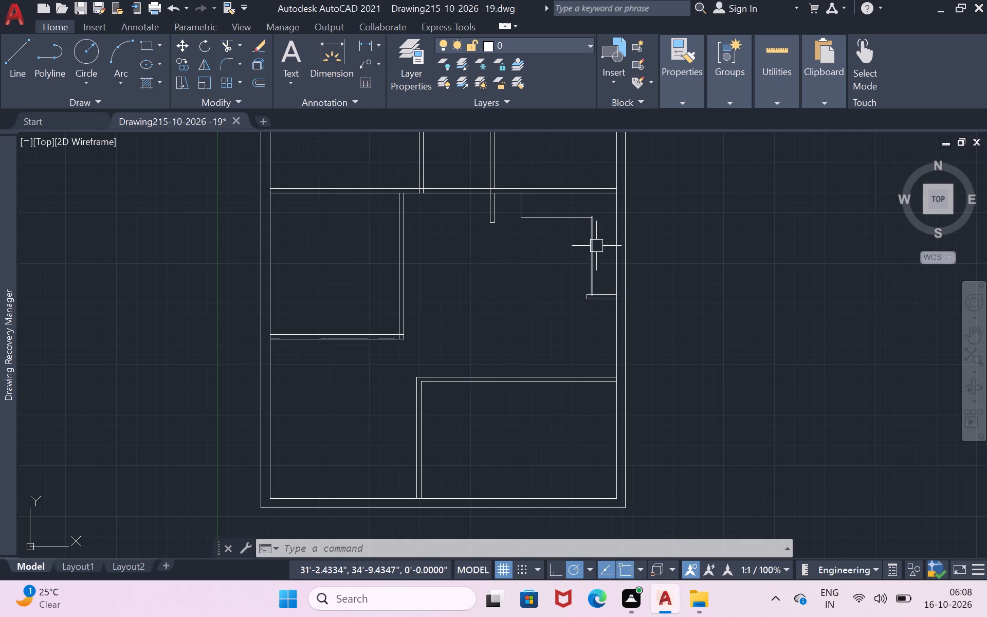
{"action": "scroll", "coordinate": [666, 255], "scroll_direction": "up", "scroll_amount": 2}
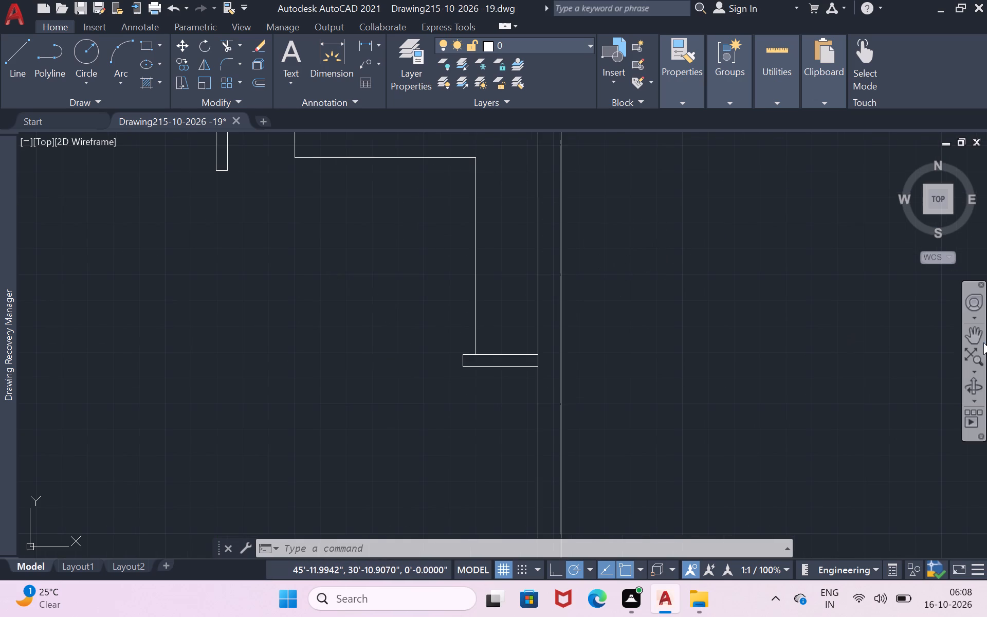
{"action": "left_click", "coordinate": [981, 339]}
{"action": "left_click_drag", "start_coordinate": [494, 258], "coordinate": [493, 303]}
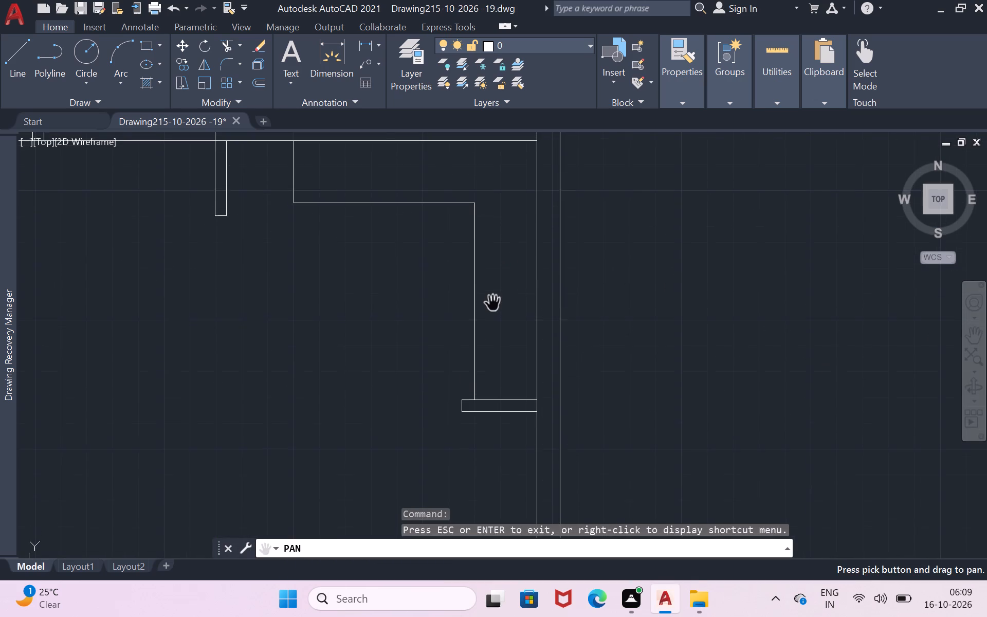
{"action": "scroll", "coordinate": [493, 303], "scroll_direction": "up", "scroll_amount": 1}
{"action": "left_click_drag", "start_coordinate": [498, 326], "coordinate": [506, 292]}
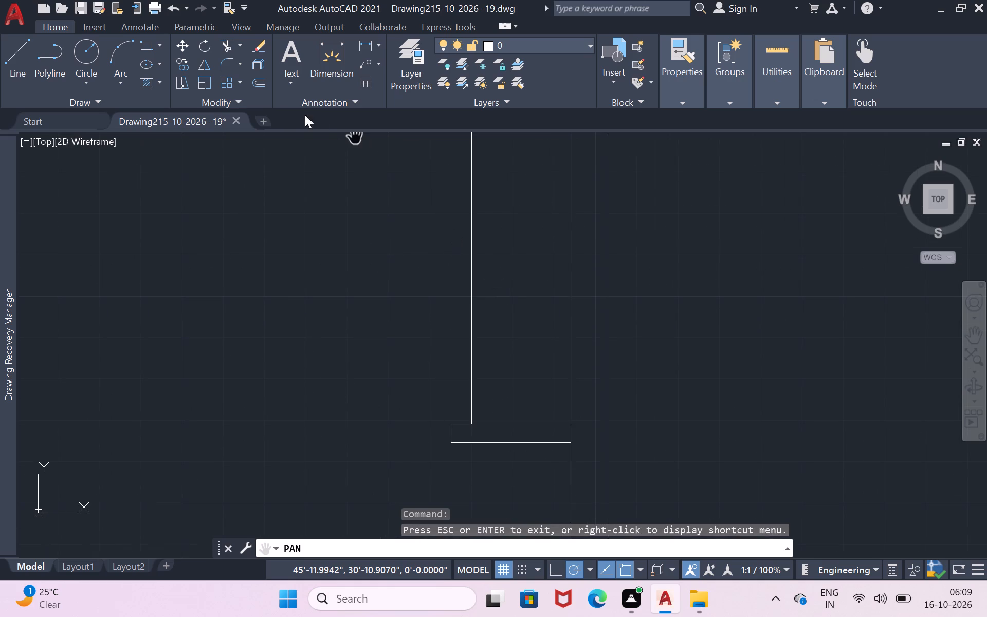
{"action": "key", "text": "Escape"}
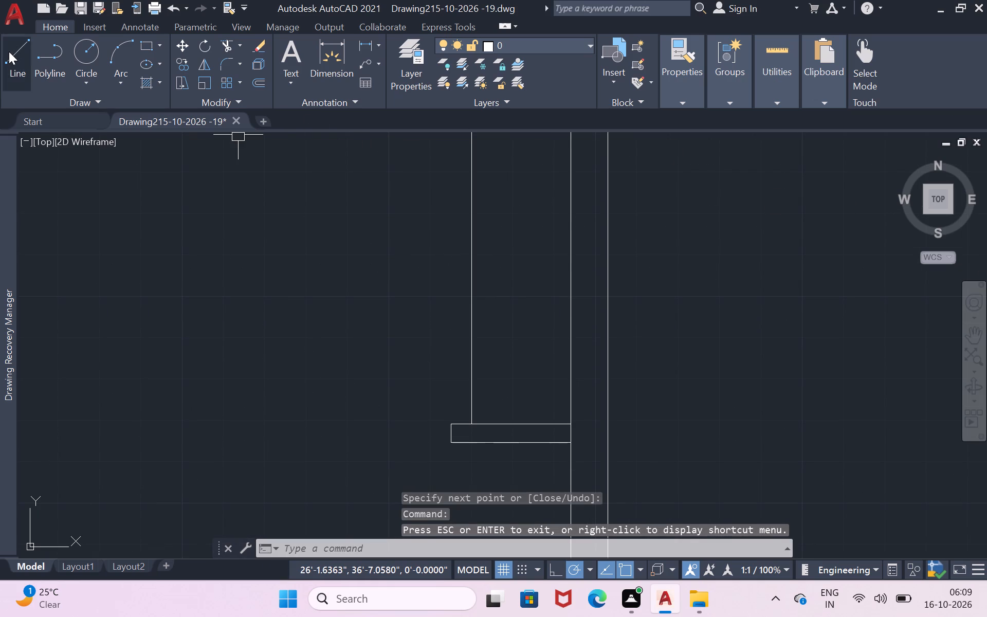
{"action": "left_click", "coordinate": [11, 69]}
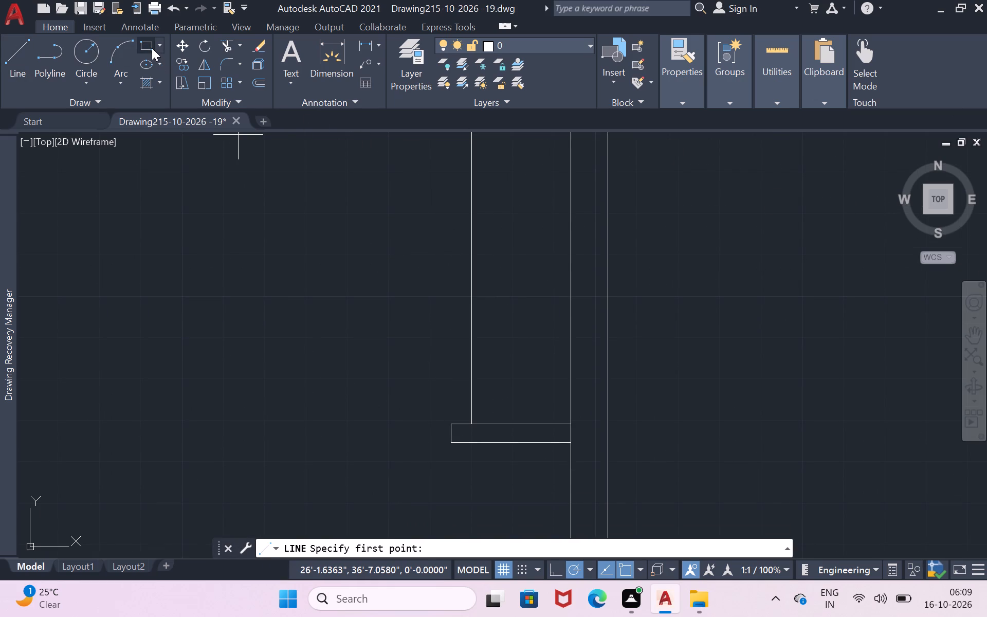
{"action": "left_click", "coordinate": [152, 48]}
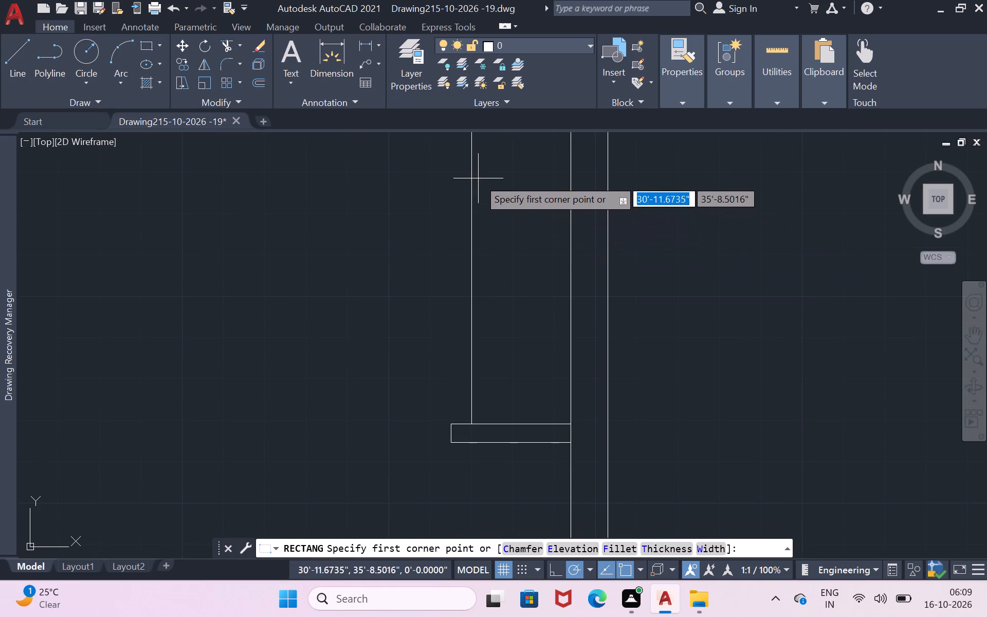
{"action": "left_click", "coordinate": [479, 168]}
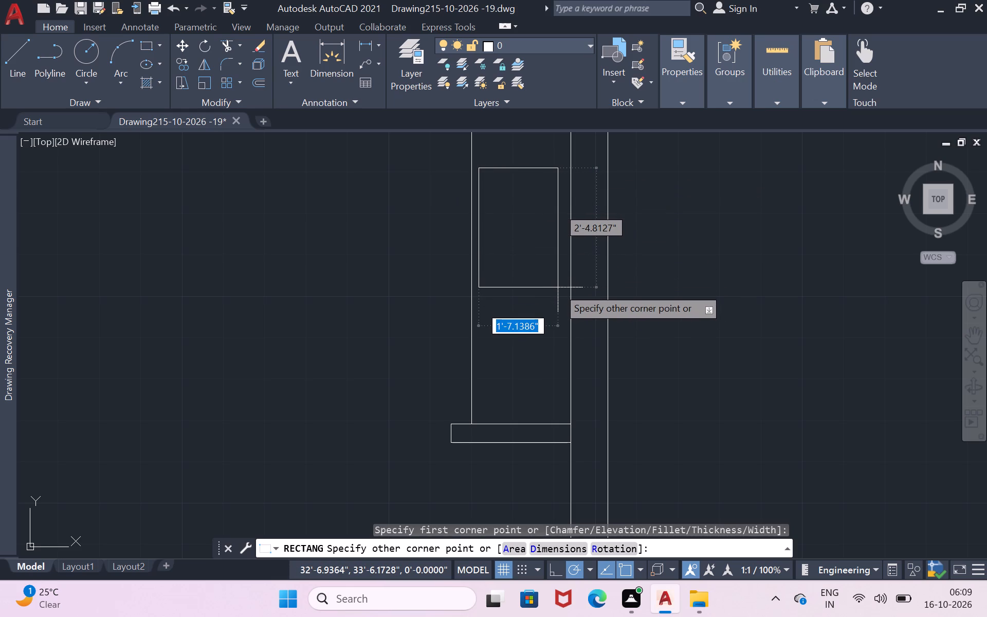
{"action": "left_click", "coordinate": [558, 287]}
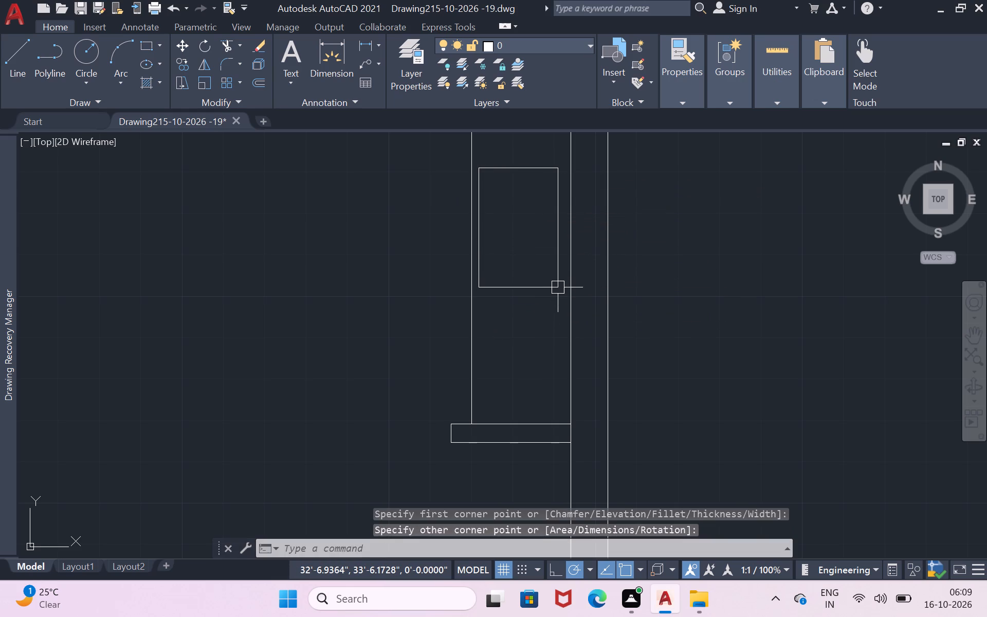
Draw a circle of about 2.6" radius inside the rectangle, near its upper corner on the outer-wall side.
{"action": "left_click", "coordinate": [82, 53]}
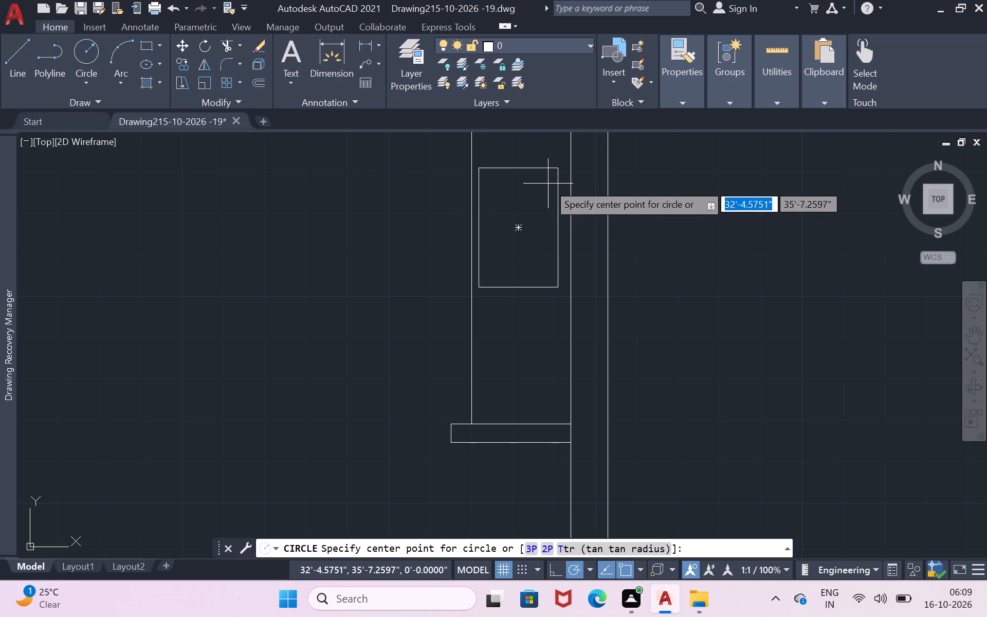
{"action": "left_click", "coordinate": [536, 186]}
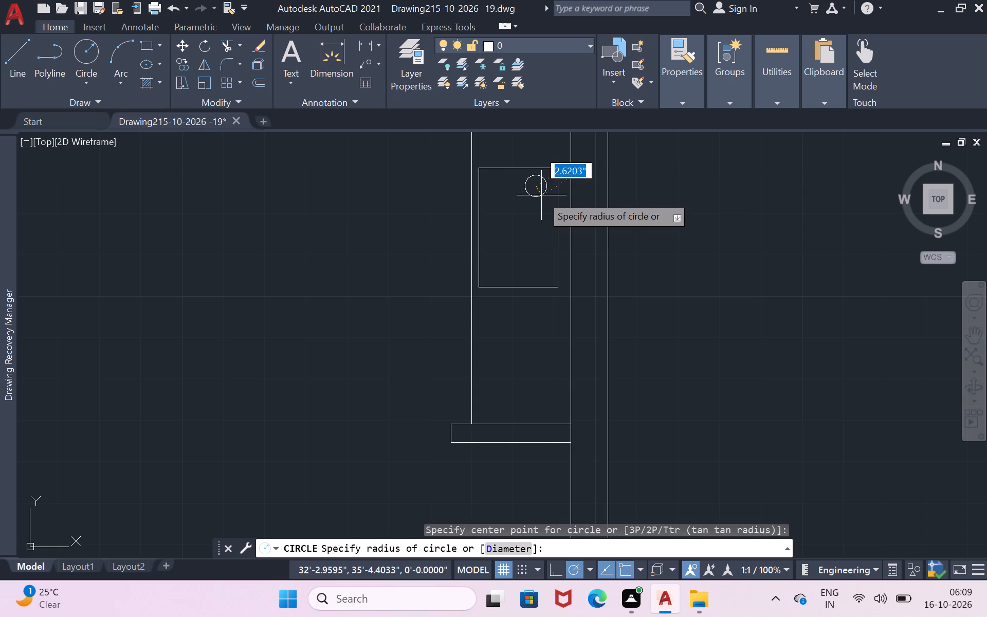
{"action": "left_click", "coordinate": [541, 195]}
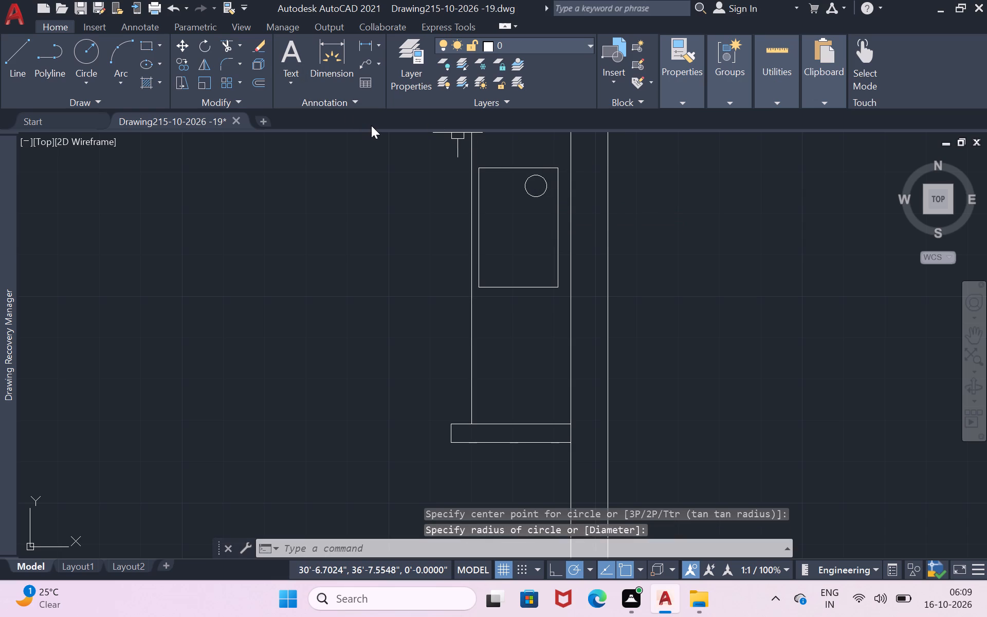
Draw a circle of about 1.8" radius near the stove rectangle's upper corner on the side away from the outer wall.
{"action": "key", "text": "Return"}
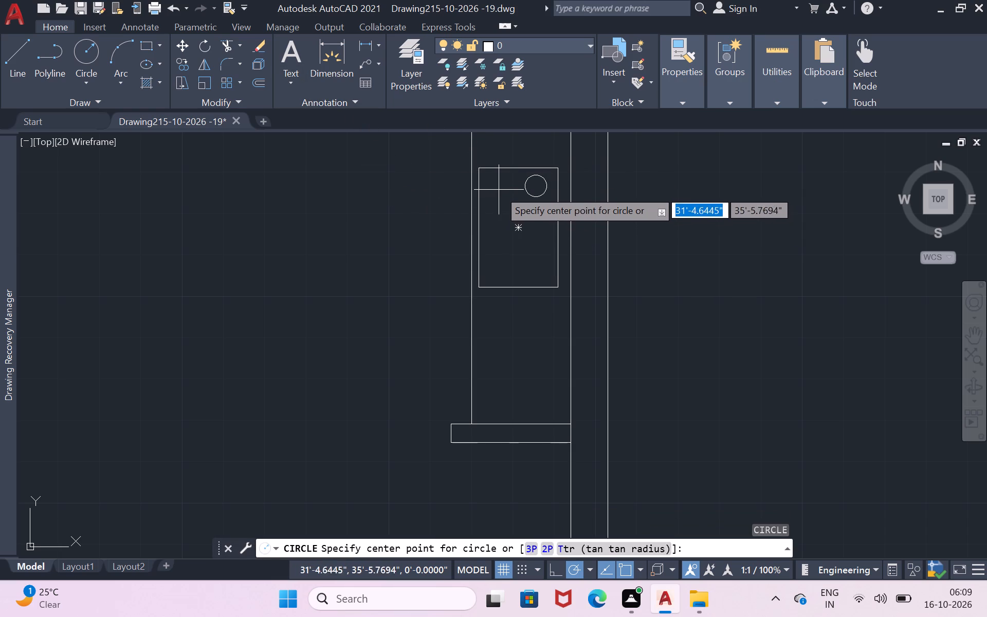
{"action": "left_click", "coordinate": [497, 189]}
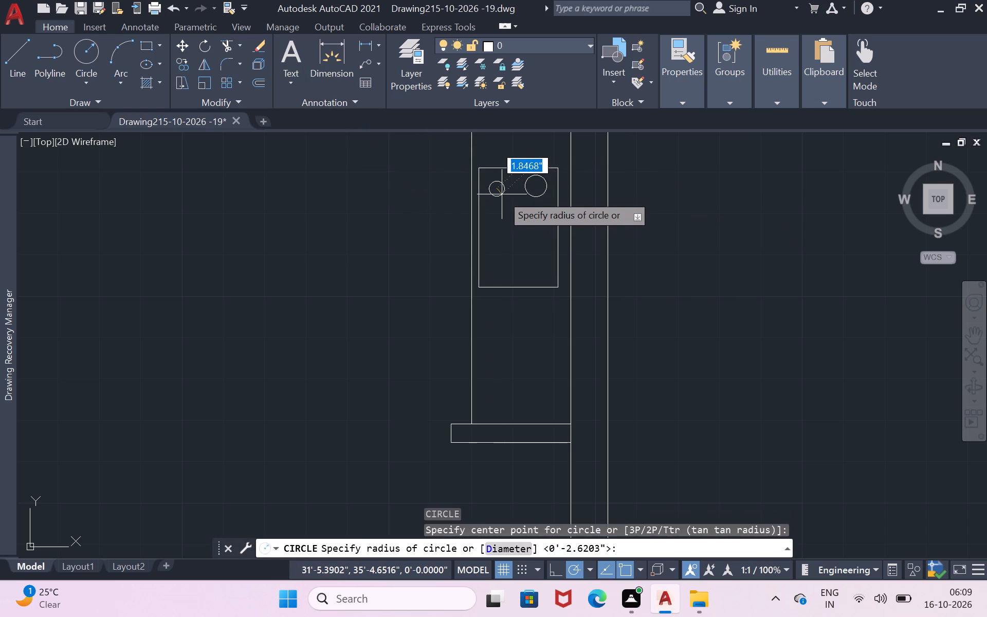
{"action": "left_click", "coordinate": [502, 194]}
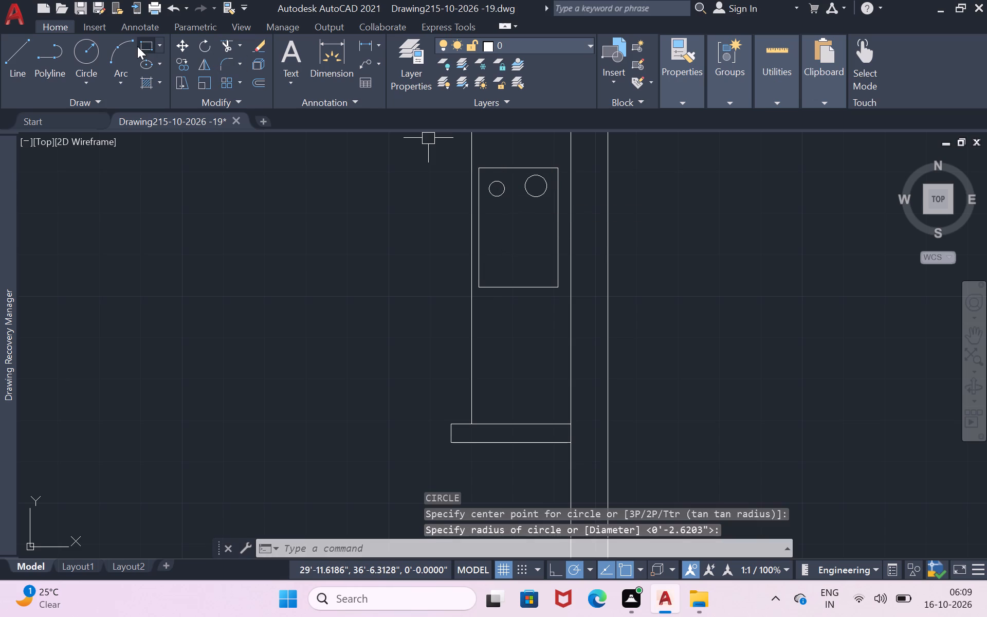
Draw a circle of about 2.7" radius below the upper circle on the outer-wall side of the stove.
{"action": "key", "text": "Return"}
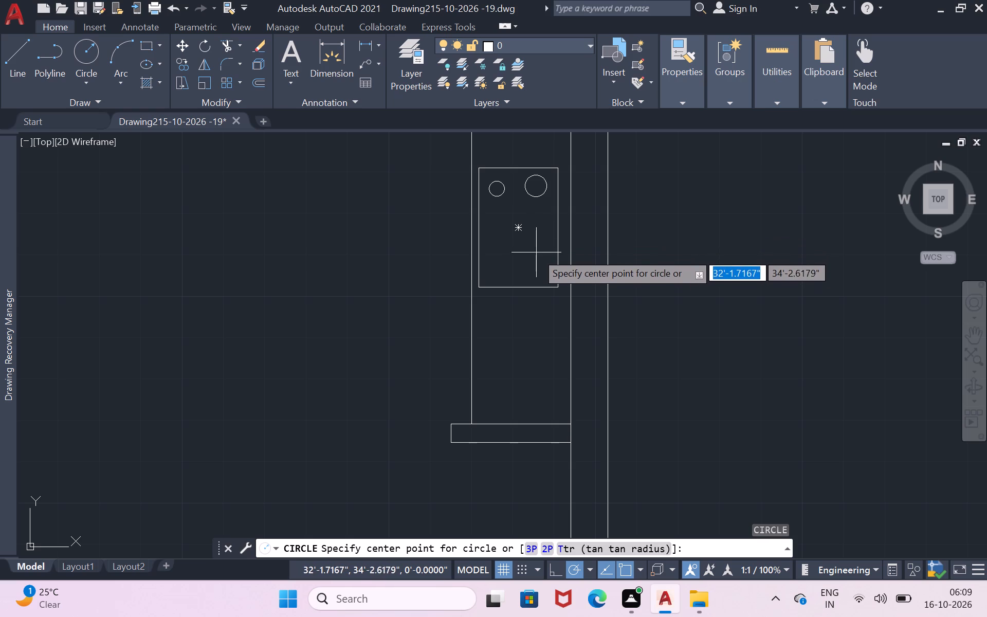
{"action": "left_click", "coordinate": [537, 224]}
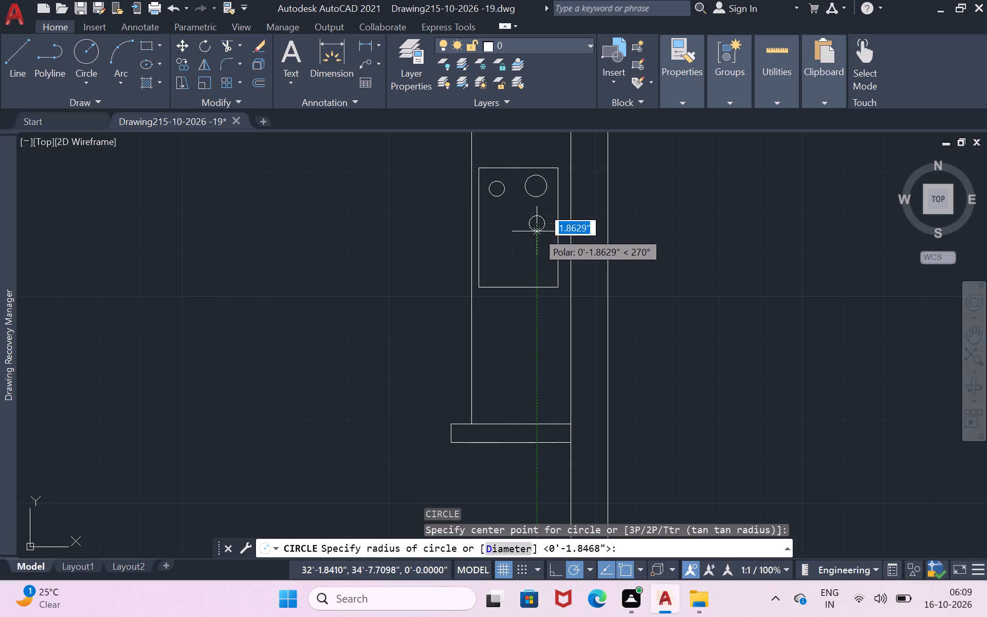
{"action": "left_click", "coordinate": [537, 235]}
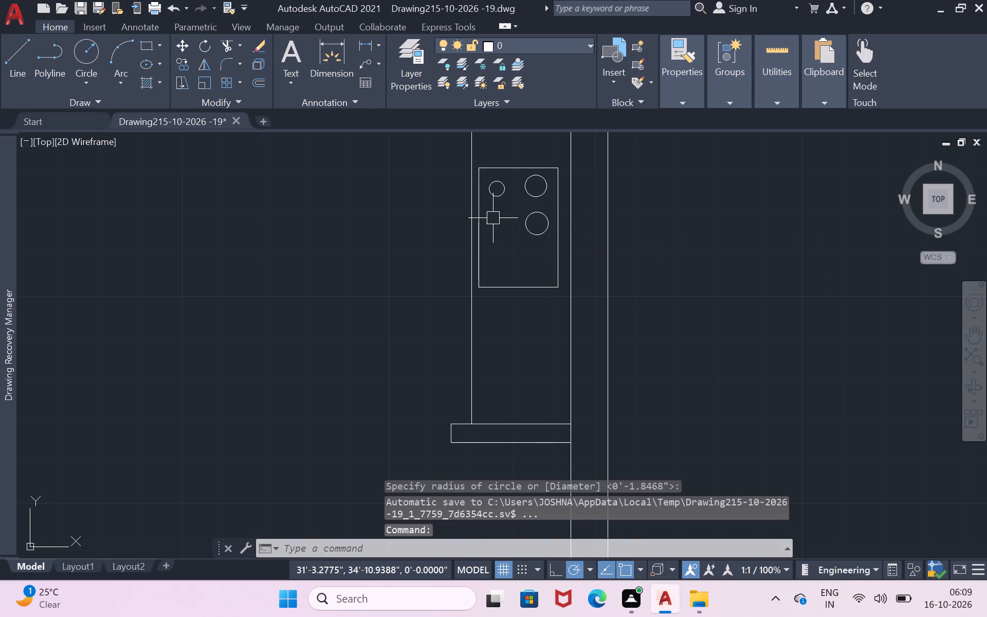
Draw a circle of about 2.7" radius below the smaller circle, on the stove side away from the outer wall.
{"action": "left_click", "coordinate": [77, 51]}
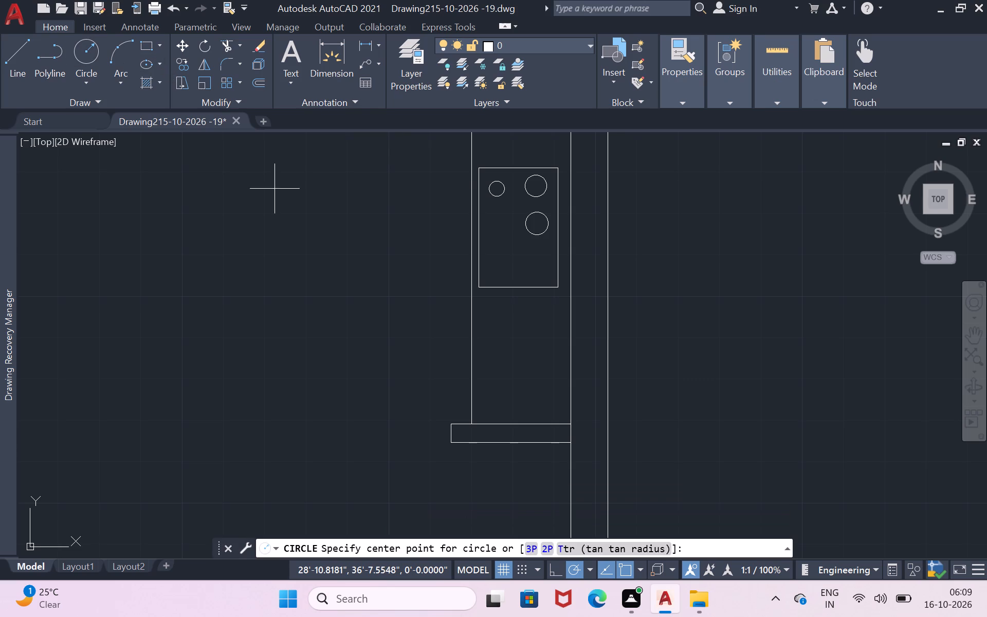
{"action": "left_click", "coordinate": [495, 220]}
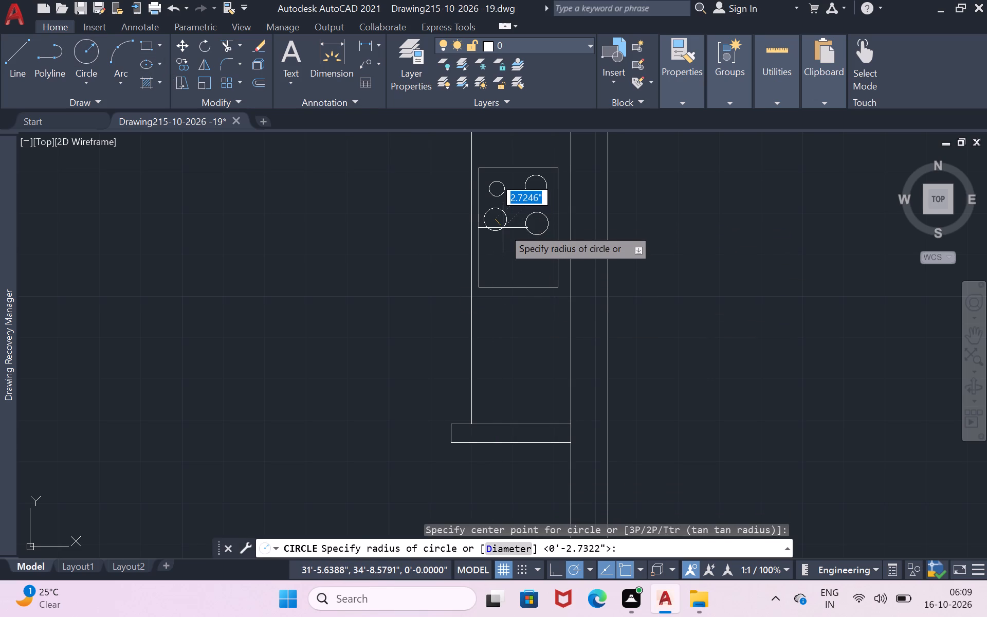
{"action": "left_click", "coordinate": [503, 228]}
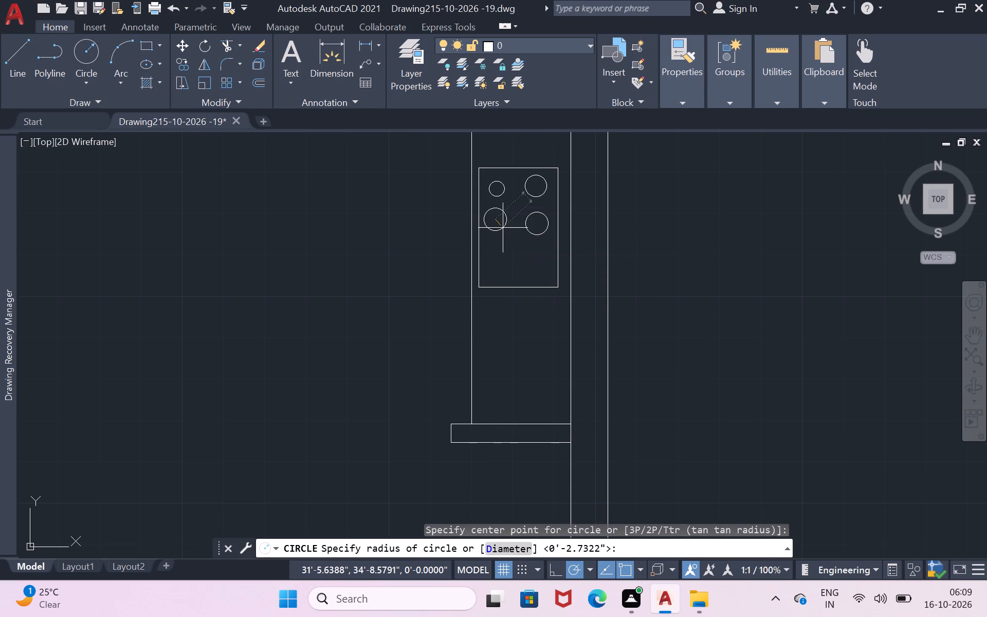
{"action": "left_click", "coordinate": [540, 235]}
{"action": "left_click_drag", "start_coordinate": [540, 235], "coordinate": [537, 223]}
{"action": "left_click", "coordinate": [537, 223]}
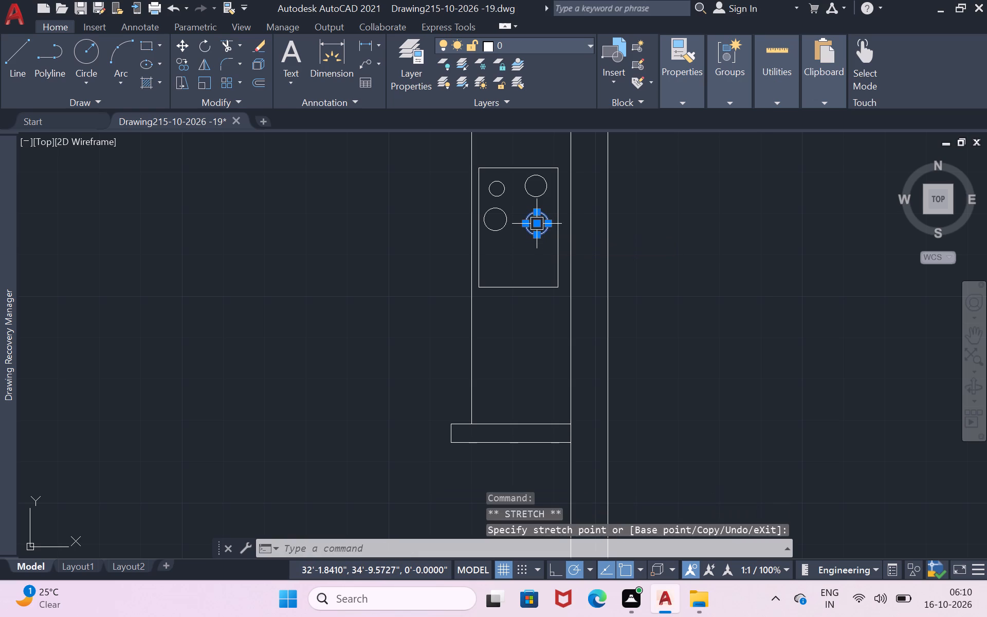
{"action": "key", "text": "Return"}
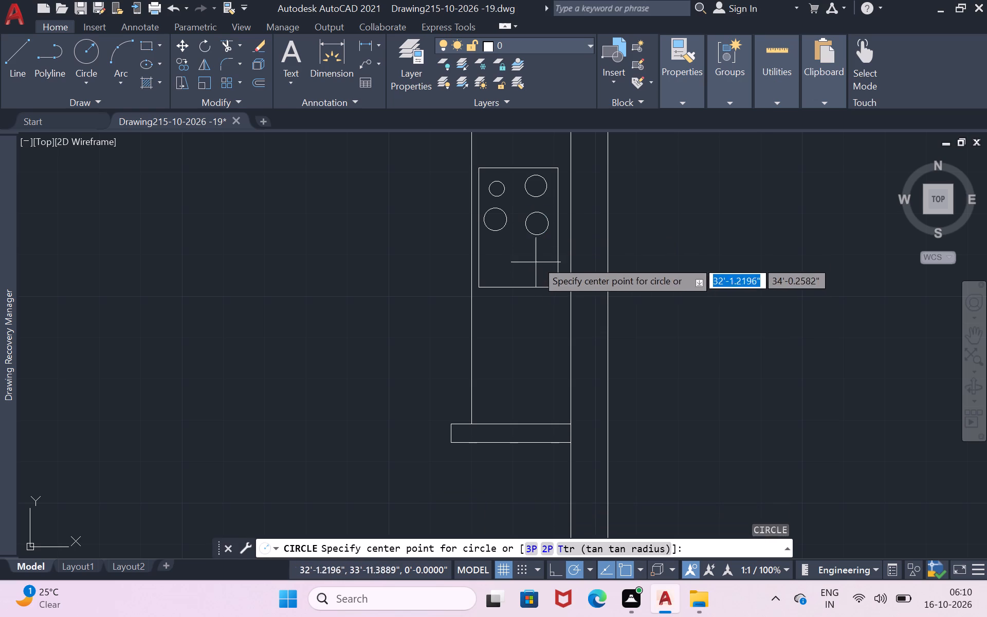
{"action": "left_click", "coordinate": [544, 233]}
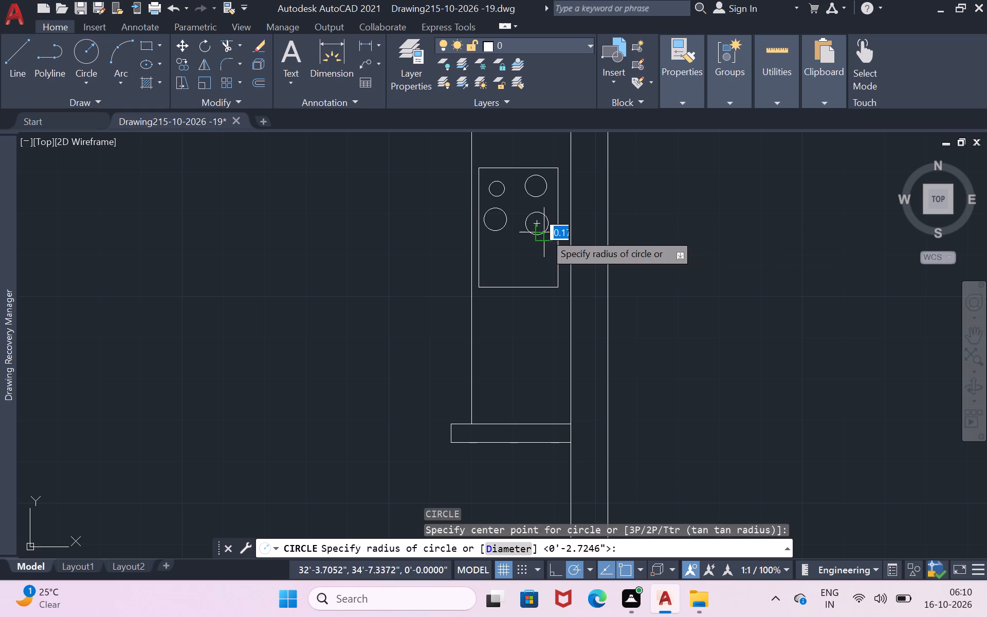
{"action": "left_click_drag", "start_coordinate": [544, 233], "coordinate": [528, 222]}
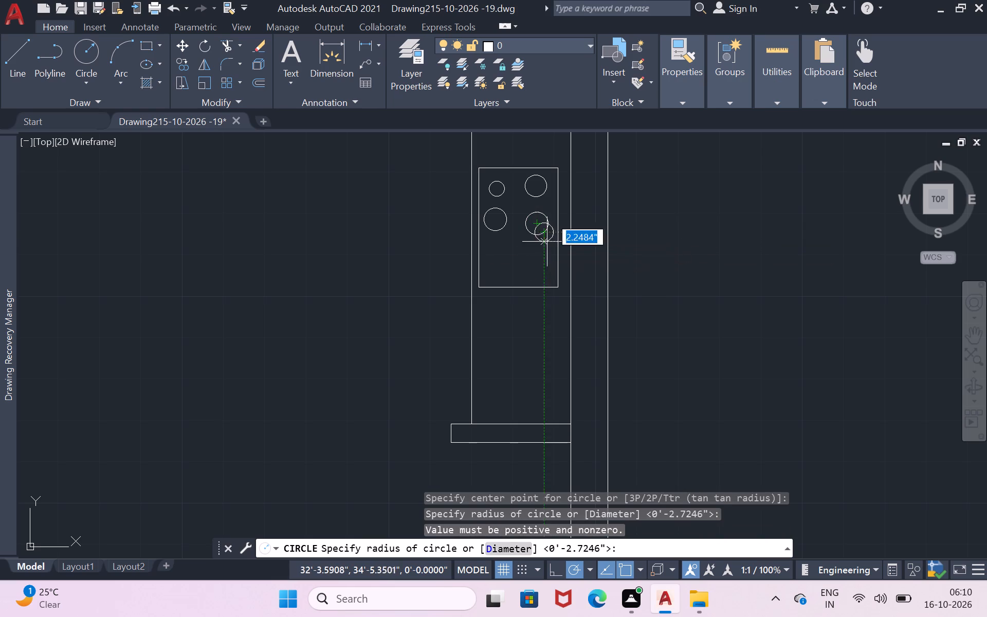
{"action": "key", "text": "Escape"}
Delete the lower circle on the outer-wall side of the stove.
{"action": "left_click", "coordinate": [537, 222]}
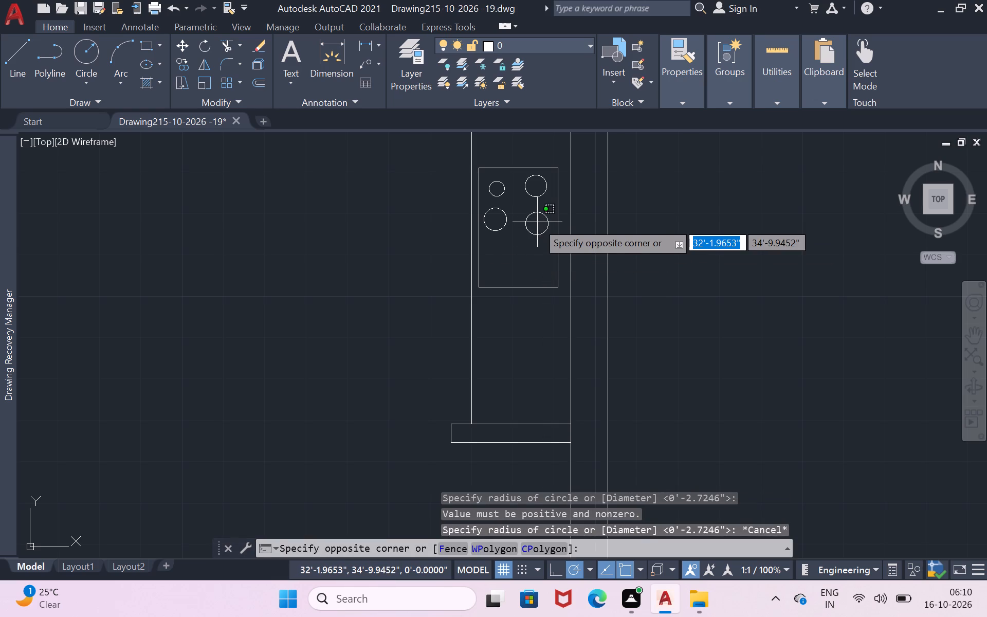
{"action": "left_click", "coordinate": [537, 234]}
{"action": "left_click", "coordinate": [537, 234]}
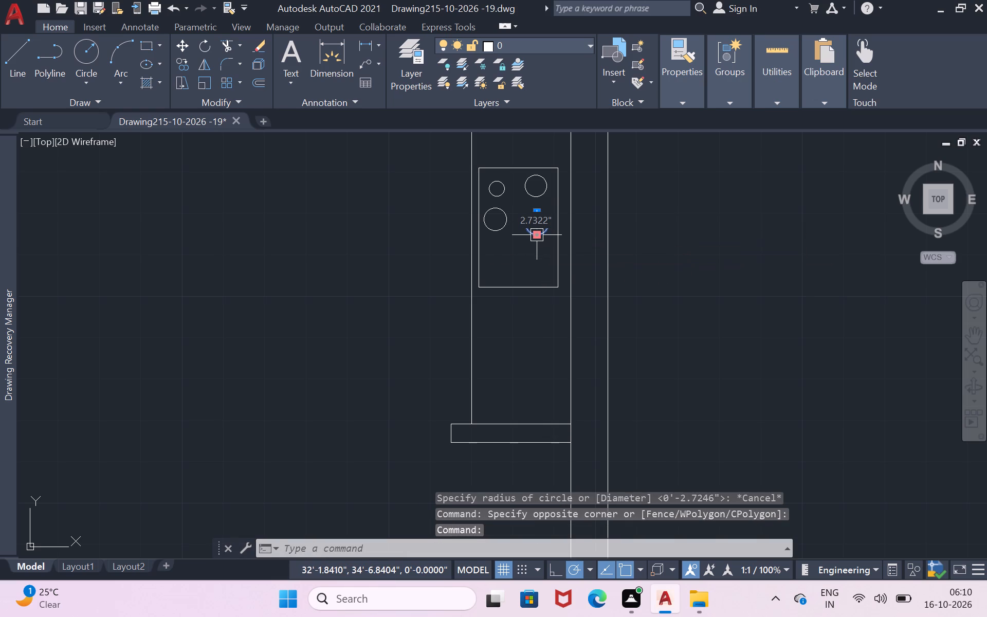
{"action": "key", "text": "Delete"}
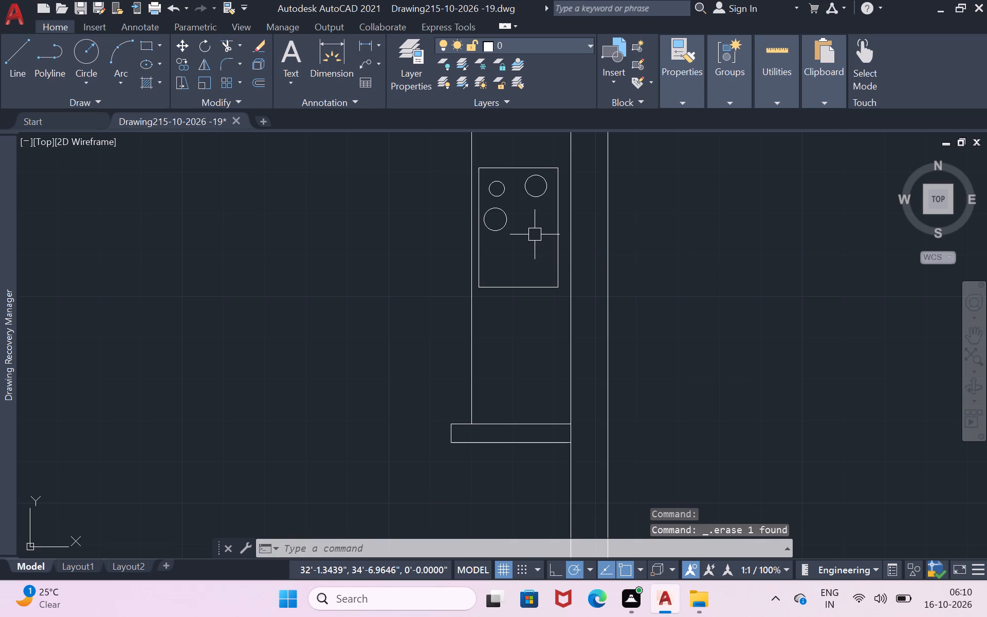
Draw a circle of about 1.9" radius below the upper circle on the outer-wall side of the stove.
{"action": "key", "text": "c"}
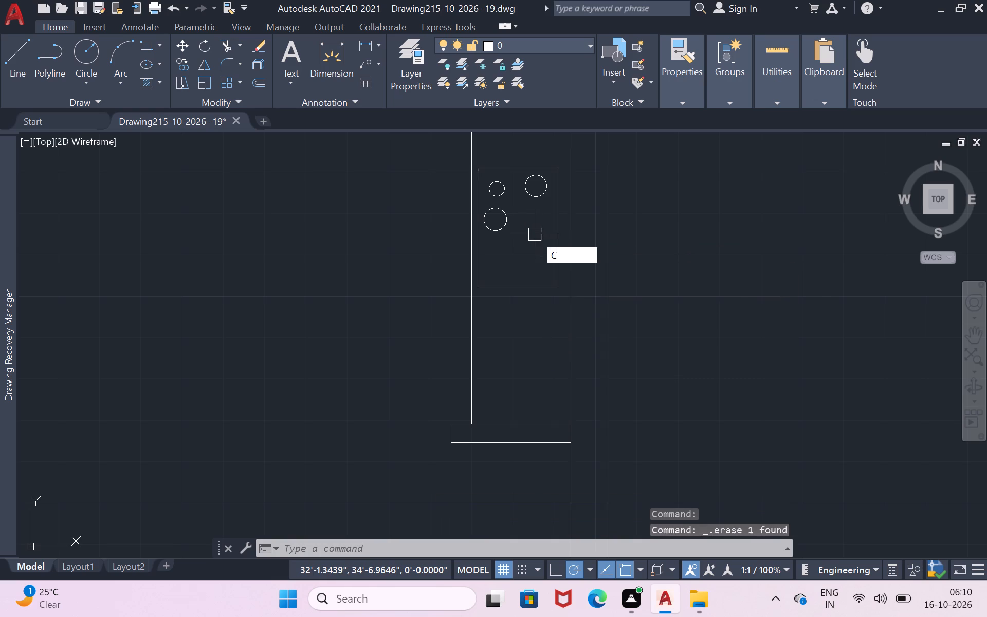
{"action": "left_click", "coordinate": [571, 267]}
{"action": "left_click", "coordinate": [533, 216]}
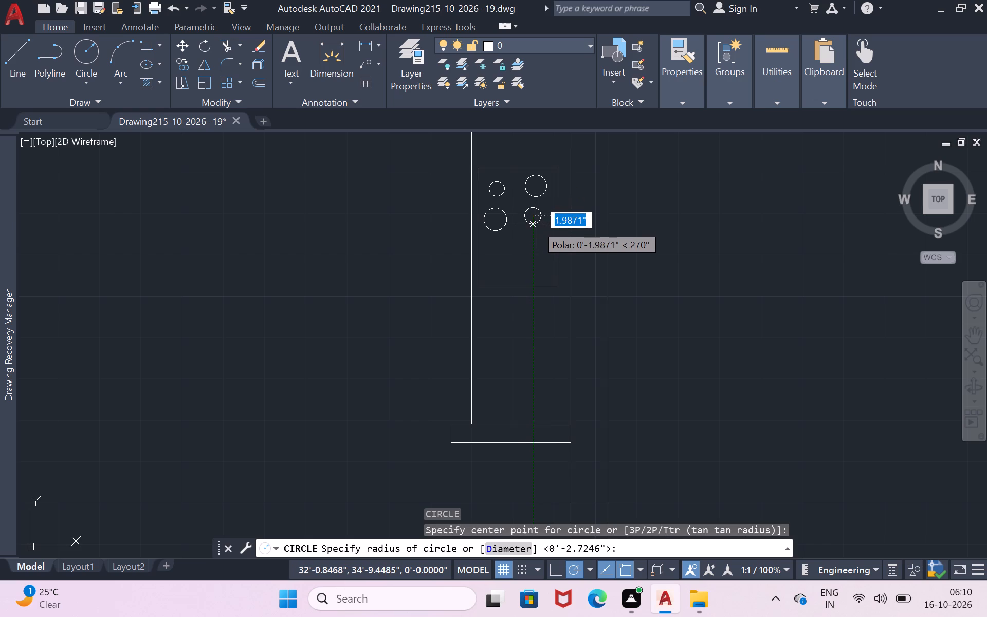
{"action": "left_click", "coordinate": [536, 224]}
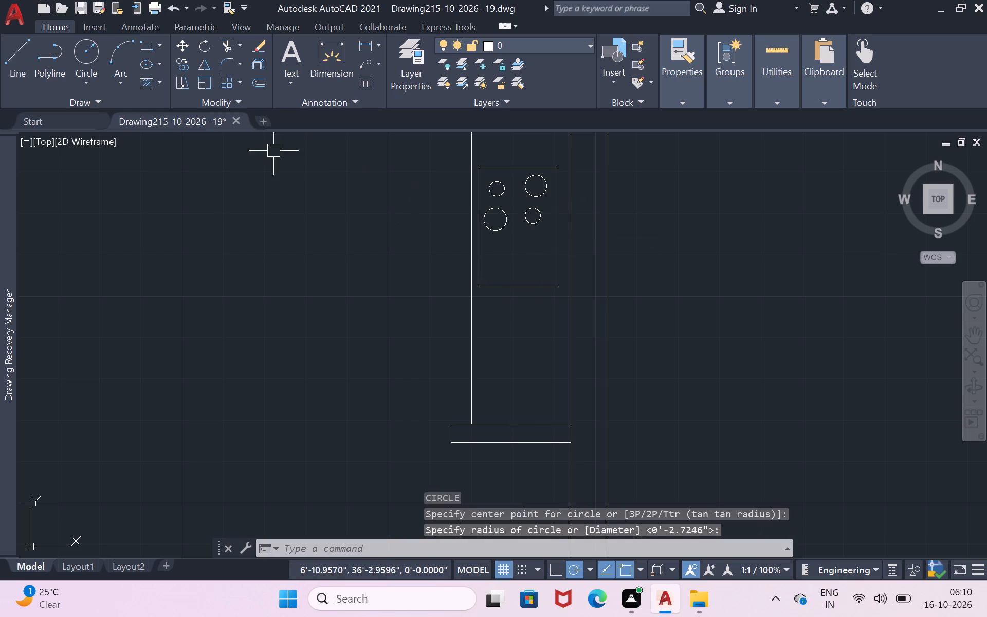
Draw a knob circle of about 0.4" radius below the burners, near the stove's edge away from the outer wall.
{"action": "left_click", "coordinate": [82, 52]}
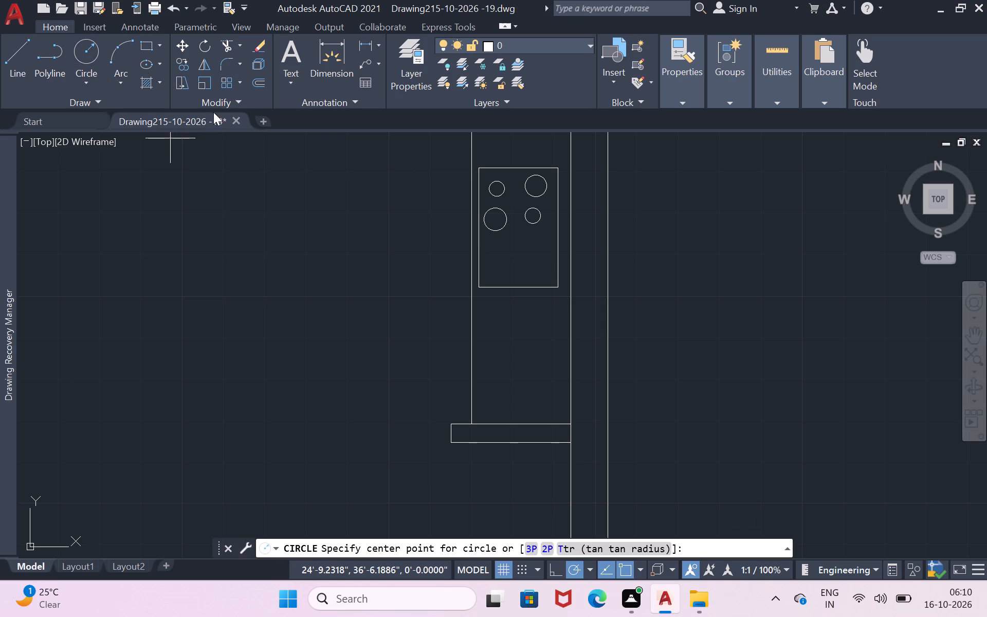
{"action": "scroll", "coordinate": [490, 259], "scroll_direction": "up", "scroll_amount": 2}
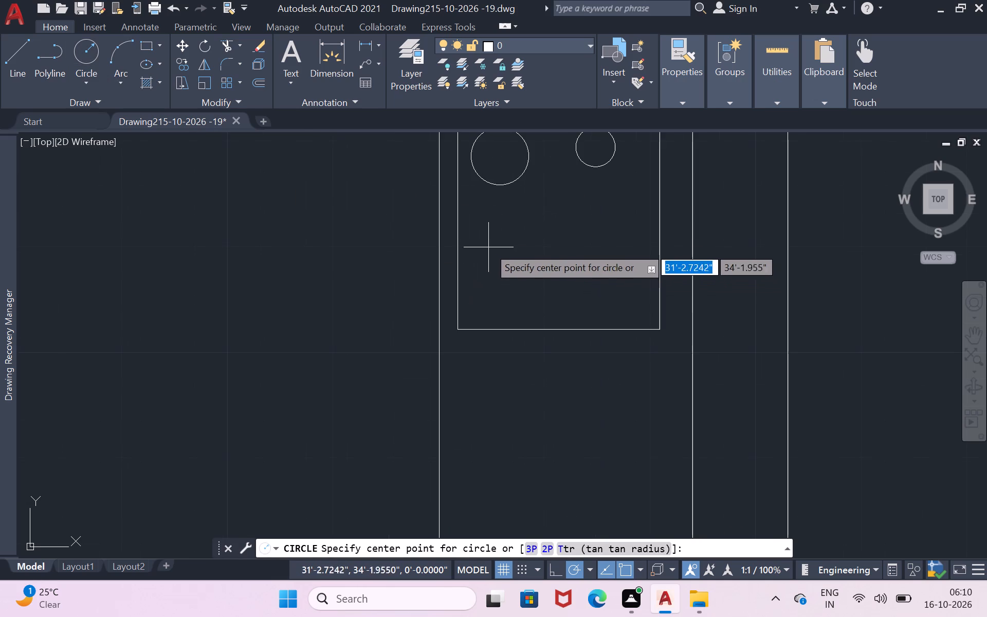
{"action": "left_click", "coordinate": [470, 226]}
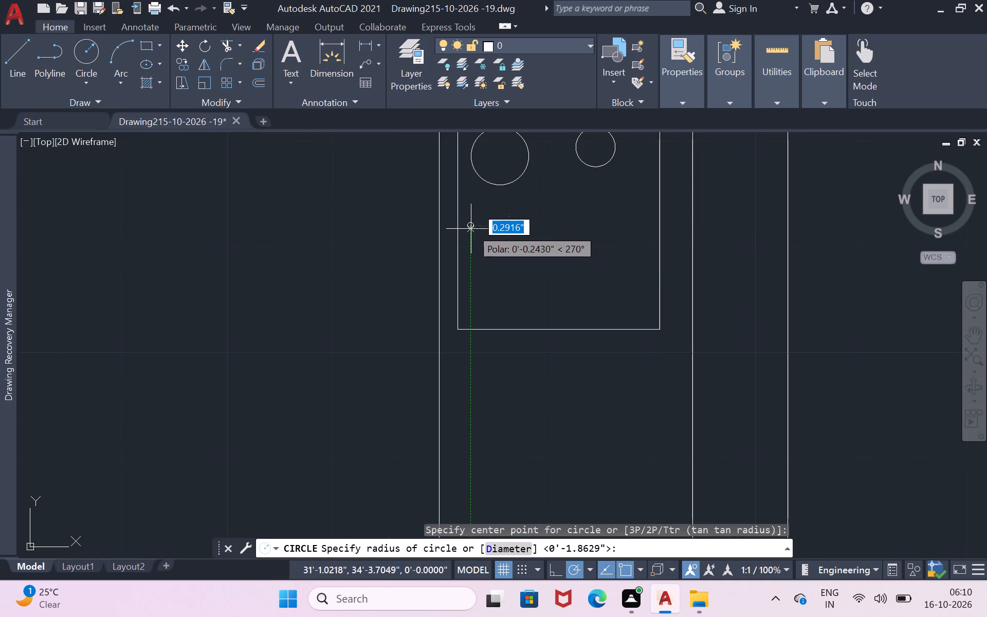
{"action": "left_click", "coordinate": [471, 230]}
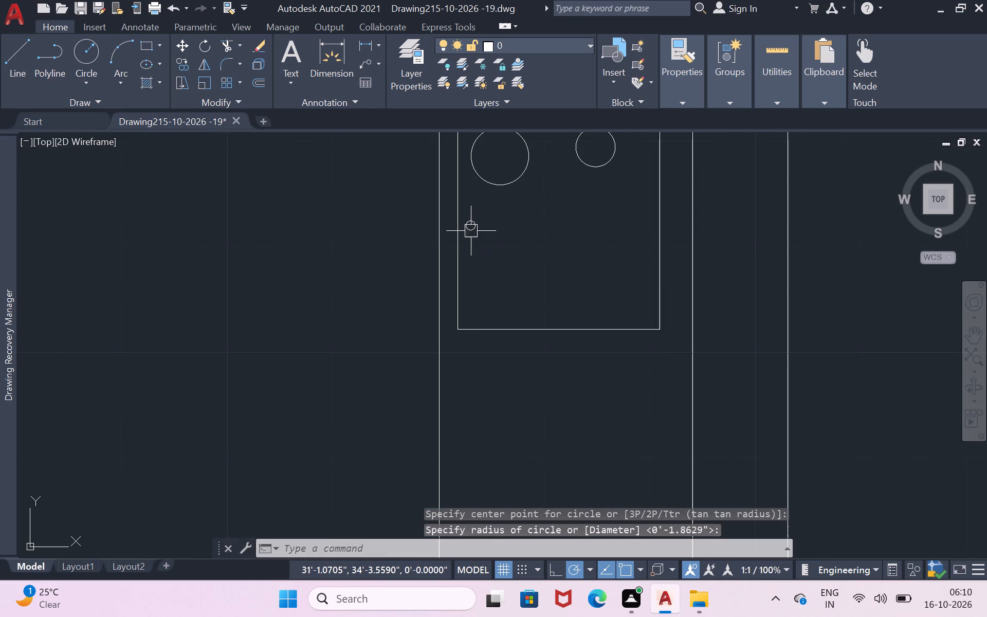
Copy the small knob circle three times straight down along the stove's edge, spaced about 2.3" apart.
{"action": "left_click", "coordinate": [471, 225]}
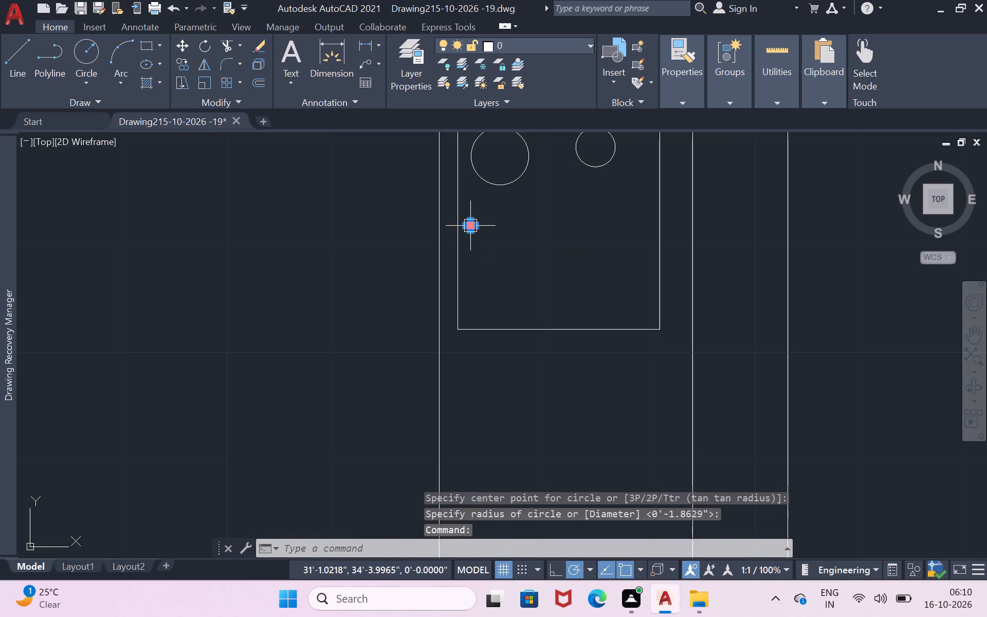
{"action": "key", "text": "c"}
{"action": "key", "text": "o"}
{"action": "key", "text": "Return"}
{"action": "left_click", "coordinate": [472, 224]}
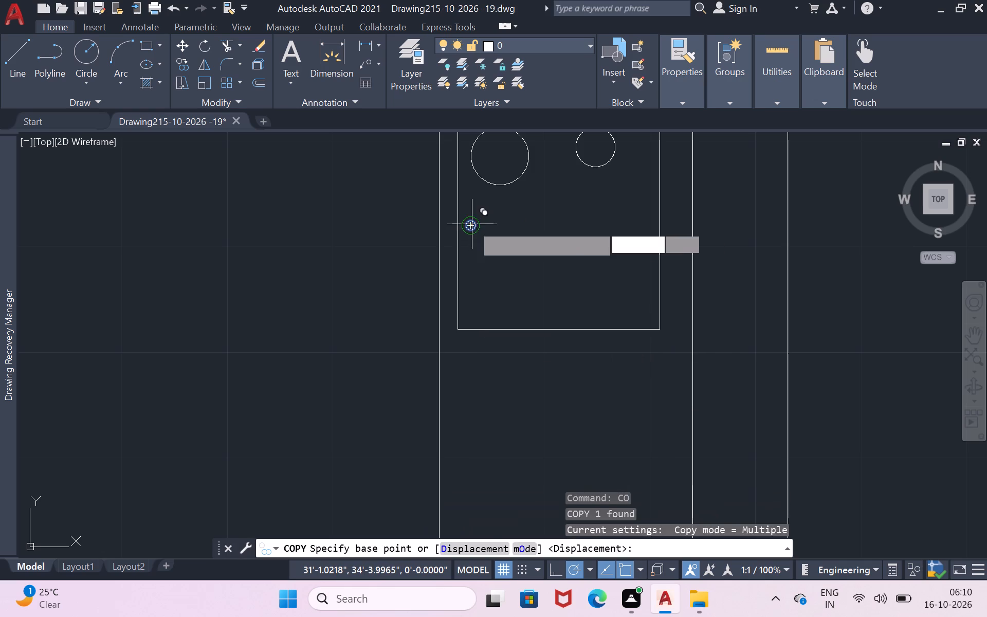
{"action": "left_click", "coordinate": [473, 249]}
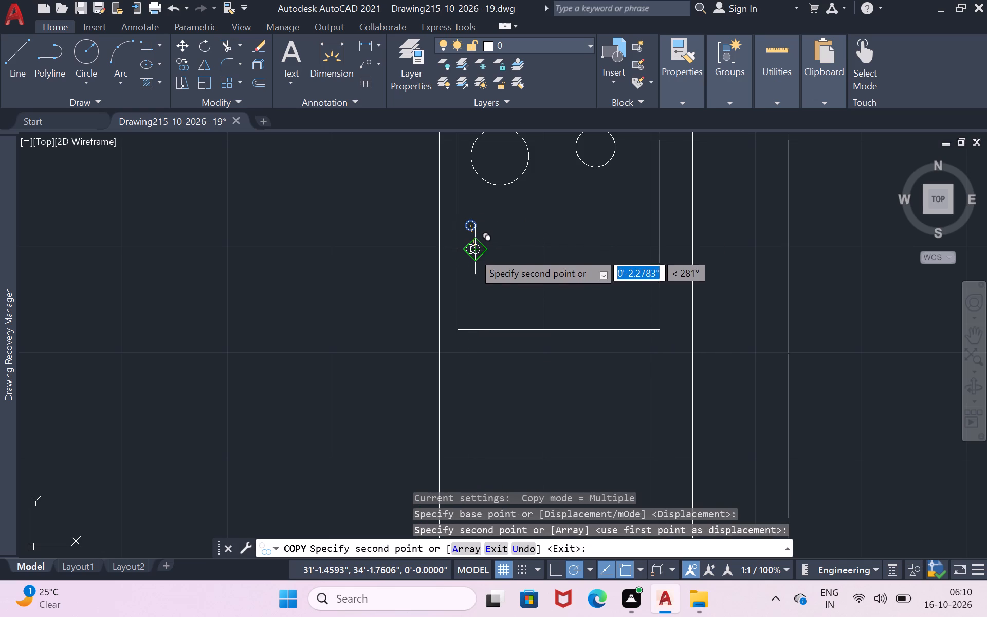
{"action": "left_click", "coordinate": [471, 274]}
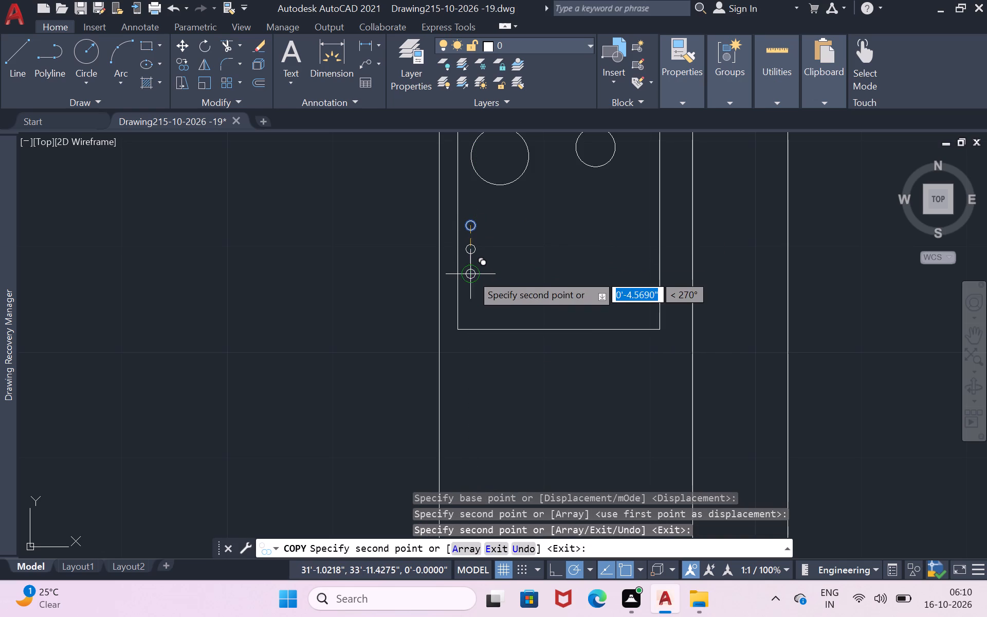
{"action": "left_click", "coordinate": [473, 299]}
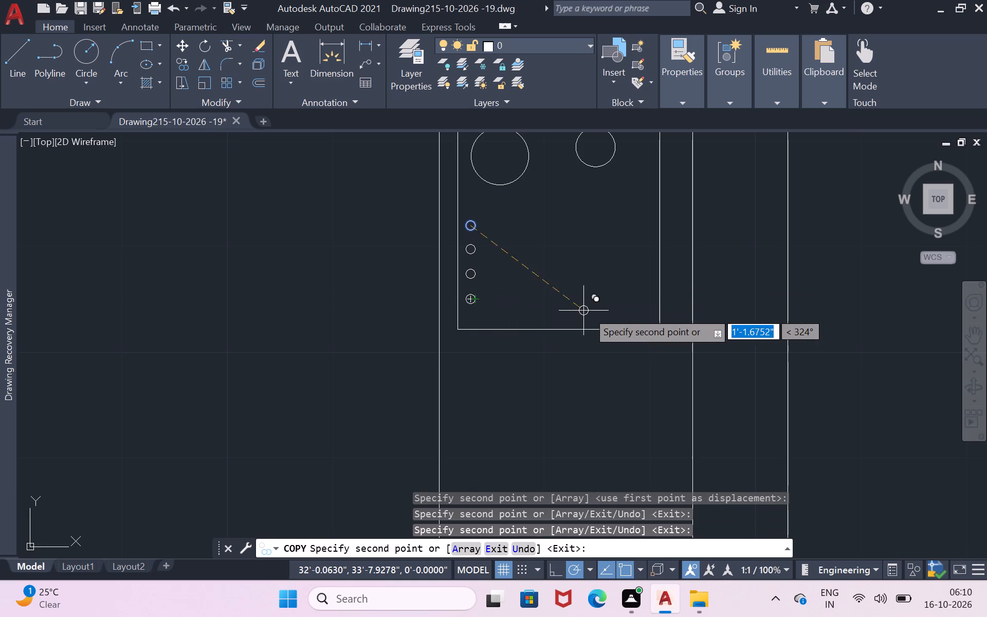
{"action": "key", "text": "Return"}
Shorten the stove rectangle by stretching its lower edge up about 4".
{"action": "scroll", "coordinate": [591, 311], "scroll_direction": "down", "scroll_amount": 2}
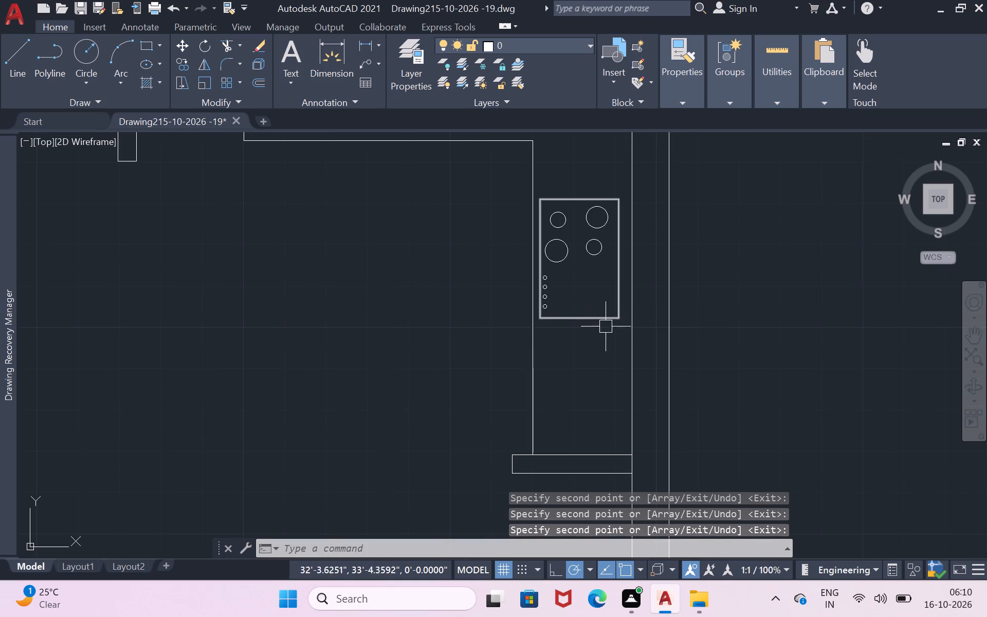
{"action": "scroll", "coordinate": [609, 379], "scroll_direction": "down", "scroll_amount": 1}
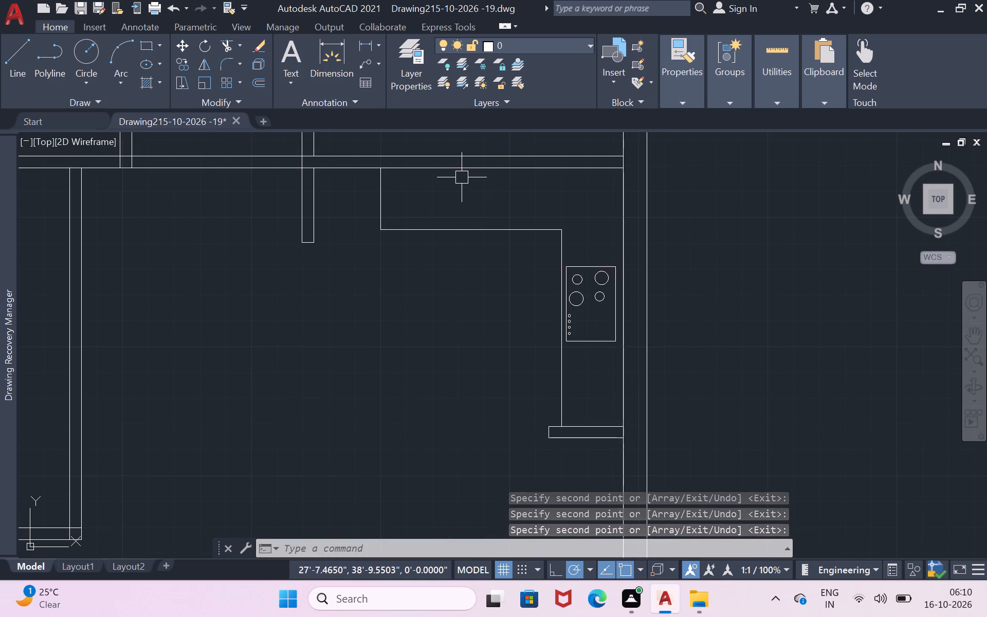
{"action": "scroll", "coordinate": [462, 177], "scroll_direction": "up", "scroll_amount": 2}
{"action": "scroll", "coordinate": [442, 170], "scroll_direction": "down", "scroll_amount": 1}
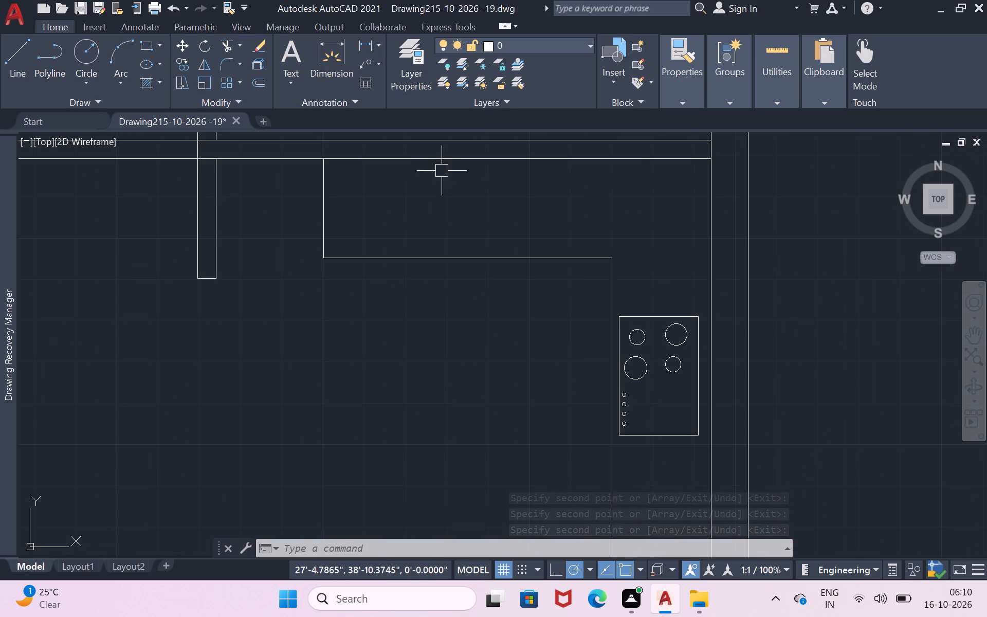
{"action": "left_click", "coordinate": [670, 432]}
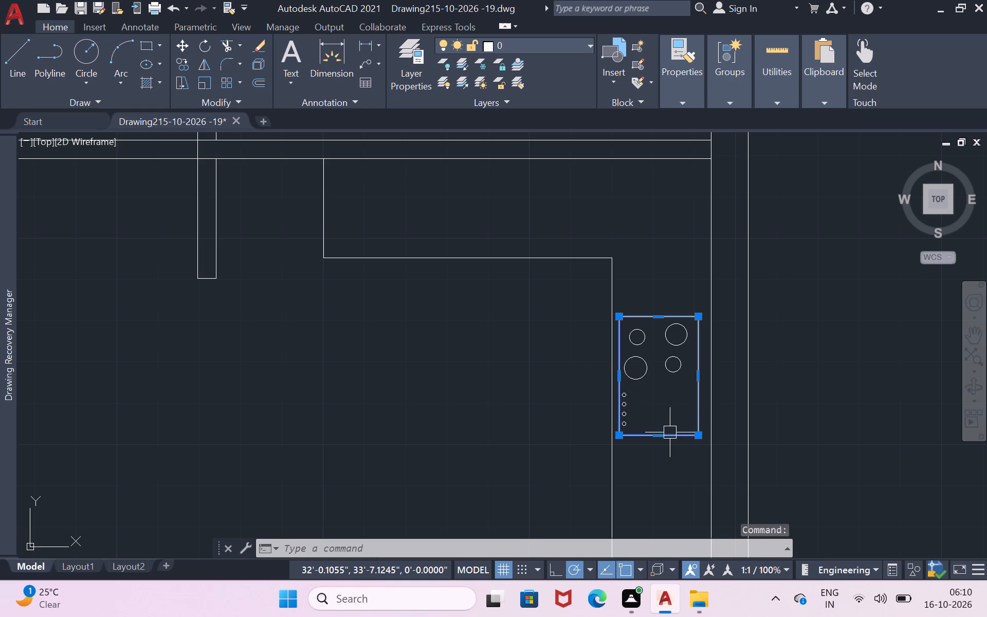
{"action": "left_click_drag", "start_coordinate": [659, 435], "coordinate": [660, 425]}
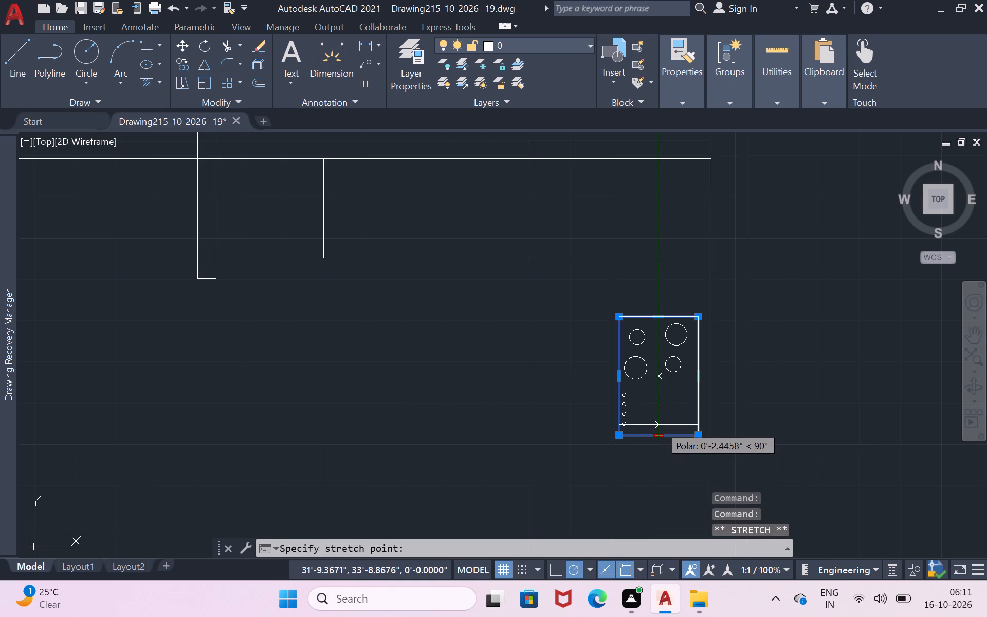
{"action": "left_click_drag", "start_coordinate": [660, 425], "coordinate": [660, 418]}
{"action": "left_click", "coordinate": [660, 418]}
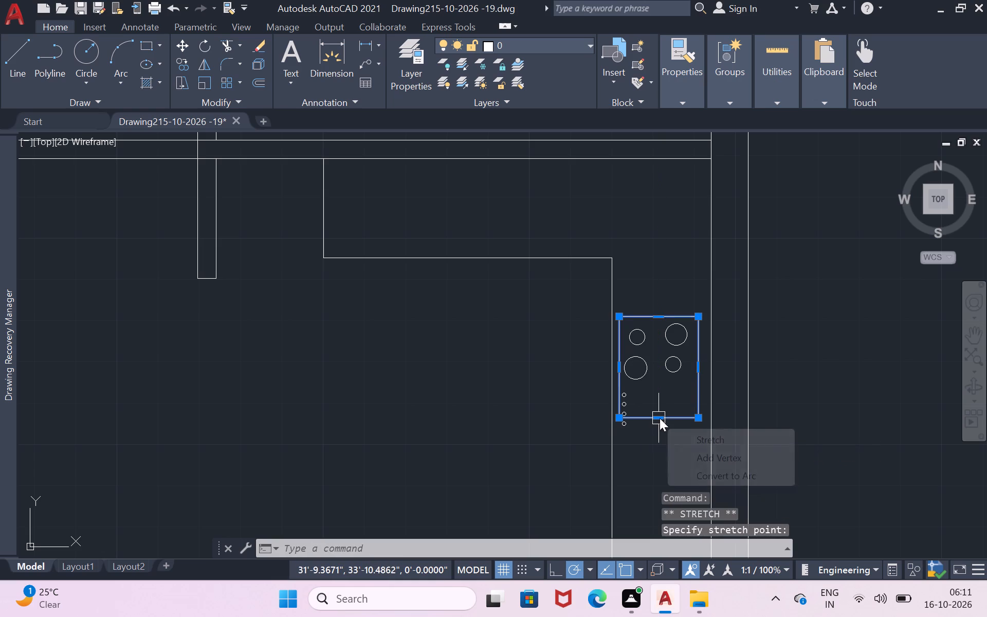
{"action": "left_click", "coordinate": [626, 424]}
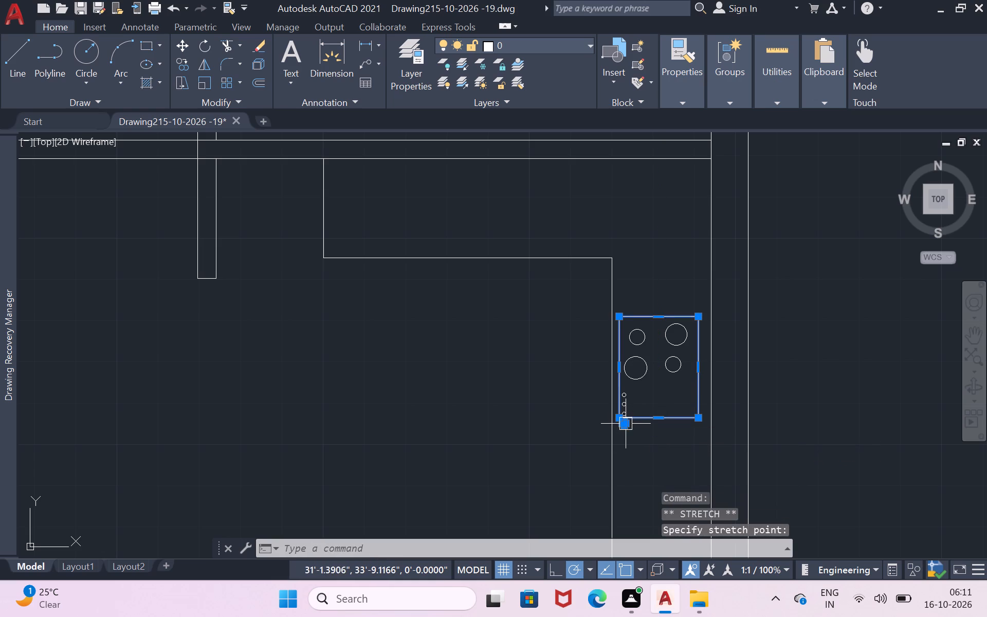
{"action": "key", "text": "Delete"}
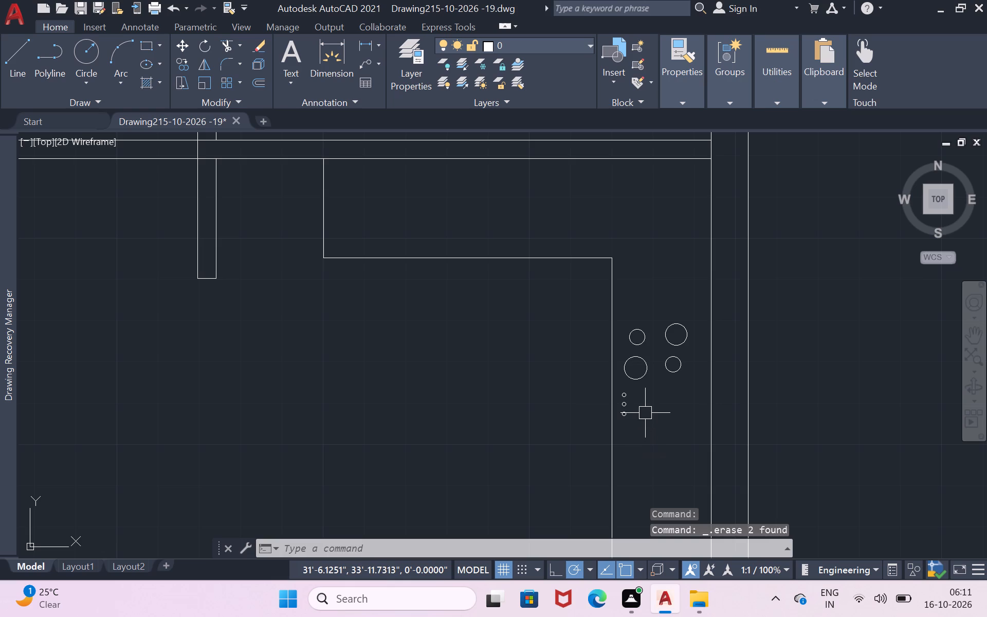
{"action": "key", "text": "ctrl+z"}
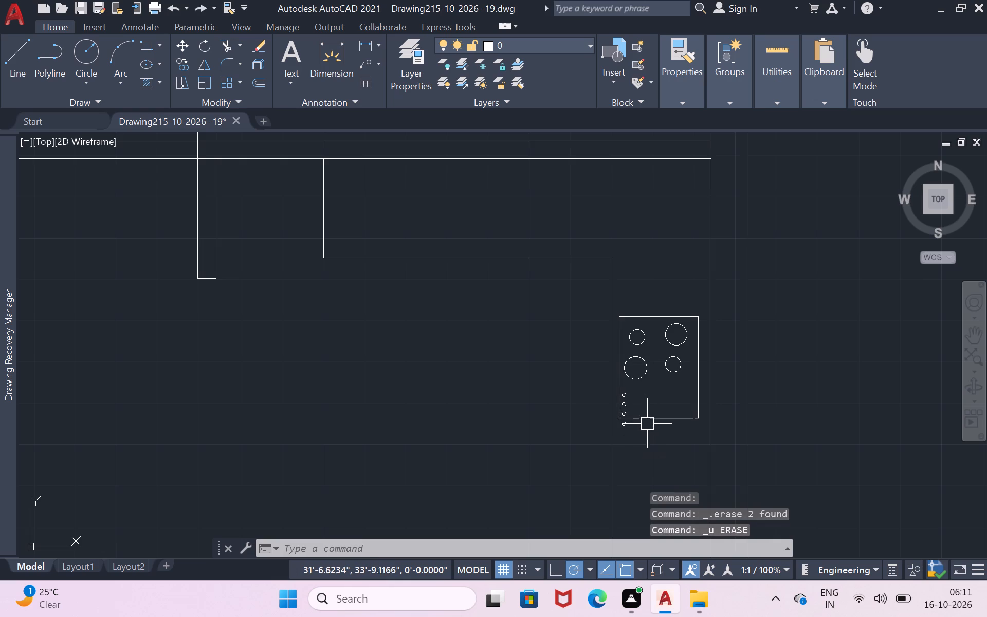
Erase the lowest knob circle, the one lying below the stove's outline.
{"action": "scroll", "coordinate": [633, 435], "scroll_direction": "up", "scroll_amount": 3}
{"action": "left_click", "coordinate": [599, 389]}
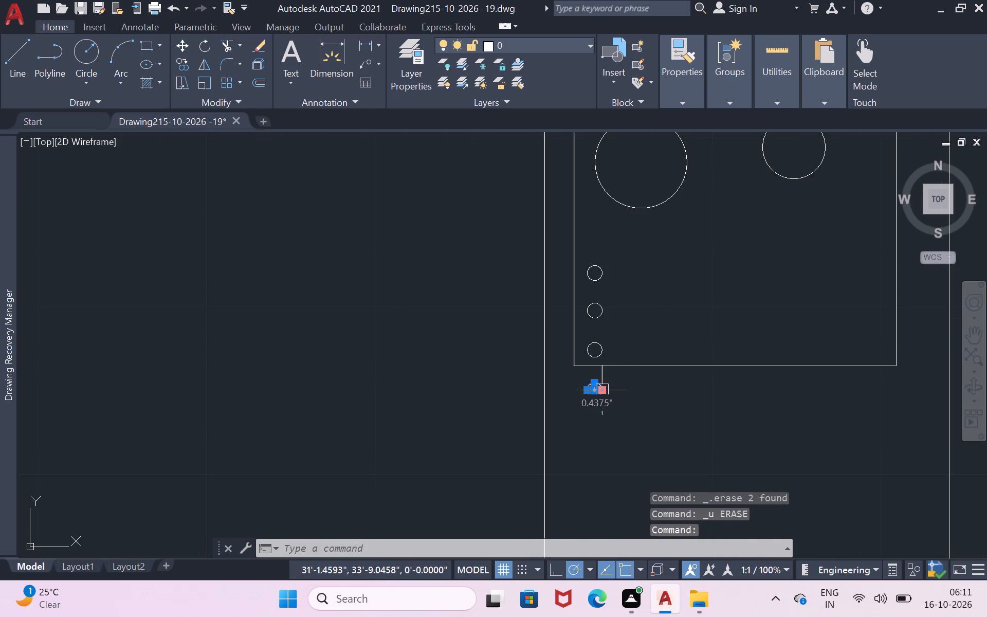
{"action": "key", "text": "Delete"}
Move the lowest remaining knob circle straight up along the stove's edge to just above the other two knobs.
{"action": "left_click", "coordinate": [602, 352]}
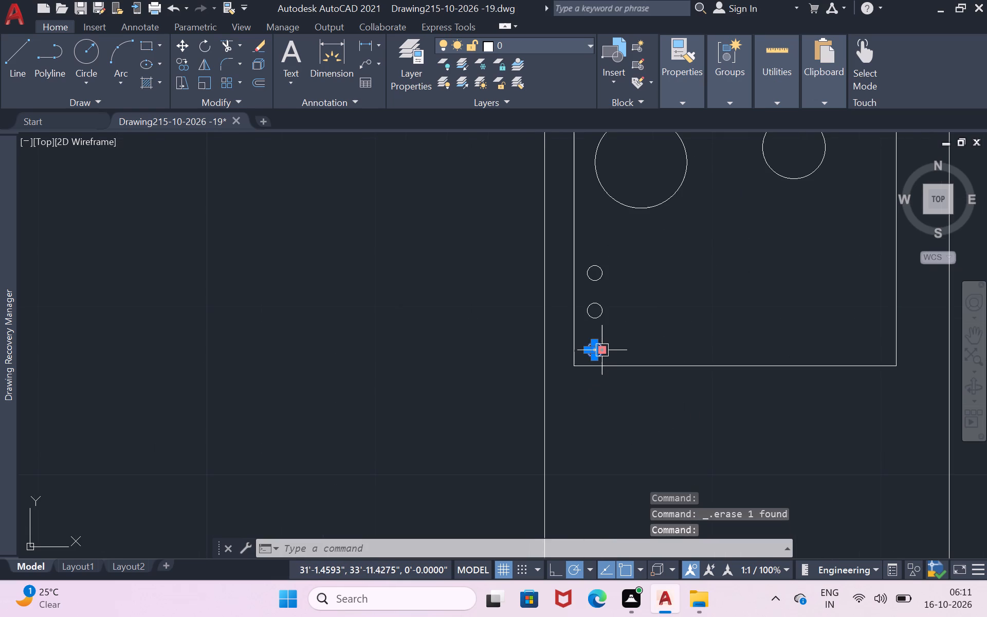
{"action": "key", "text": "m"}
{"action": "key", "text": "Return"}
{"action": "left_click", "coordinate": [602, 352]}
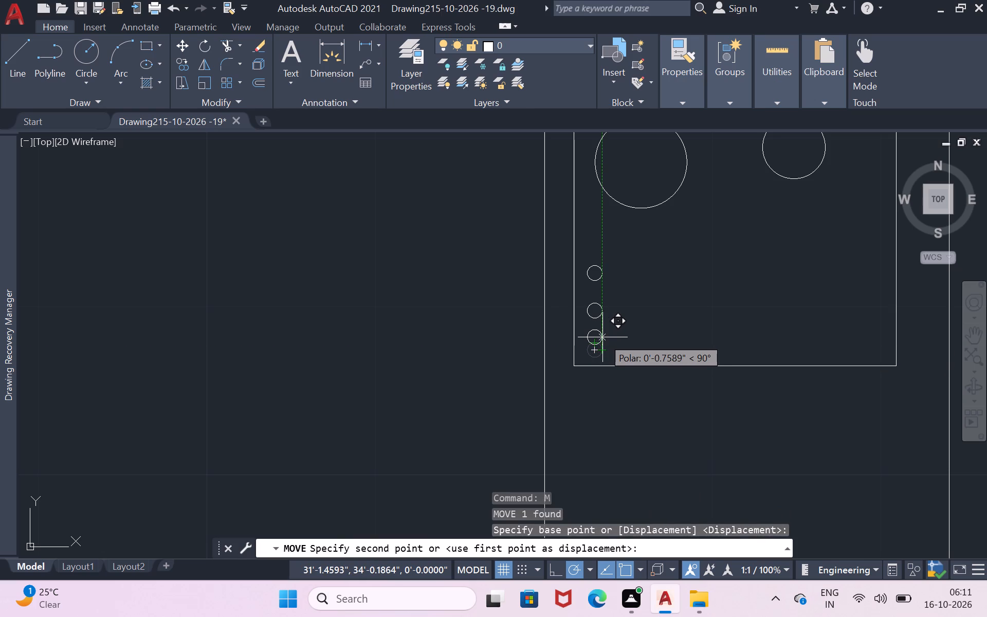
{"action": "left_click", "coordinate": [601, 243]}
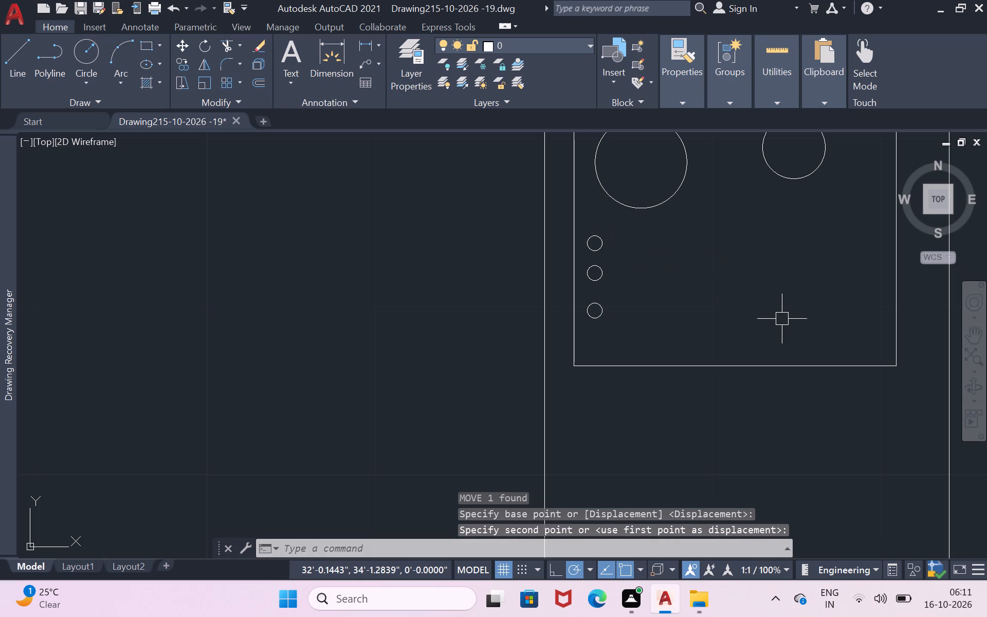
Draw a concentric inner circle of about 0.7" radius in the stove's upper burner on the side away from the outer wall.
{"action": "scroll", "coordinate": [782, 319], "scroll_direction": "down", "scroll_amount": 3}
{"action": "scroll", "coordinate": [748, 179], "scroll_direction": "down", "scroll_amount": 1}
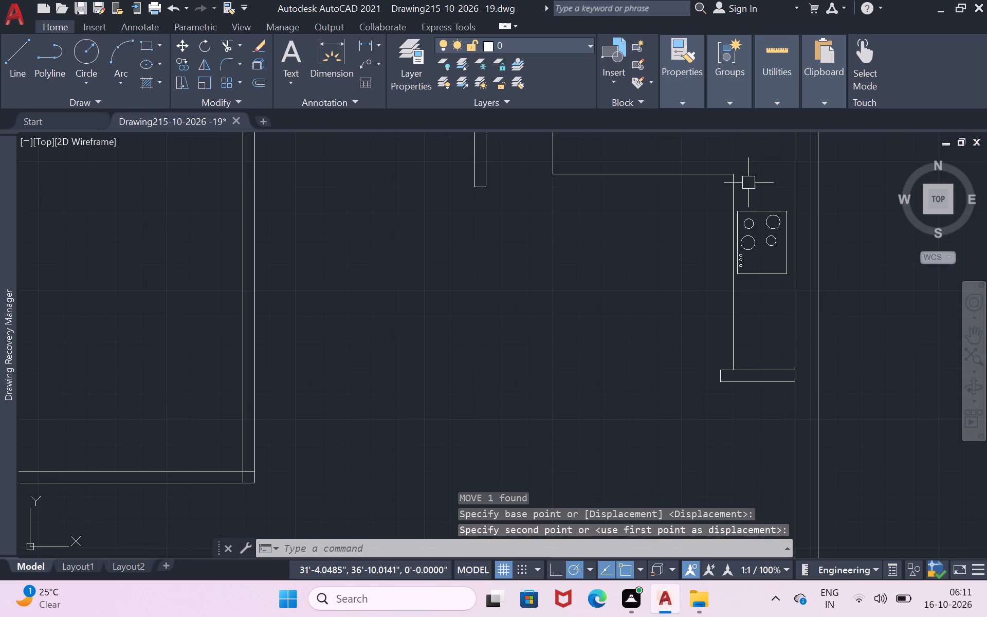
{"action": "scroll", "coordinate": [748, 185], "scroll_direction": "down", "scroll_amount": 2}
{"action": "scroll", "coordinate": [714, 150], "scroll_direction": "up", "scroll_amount": 2}
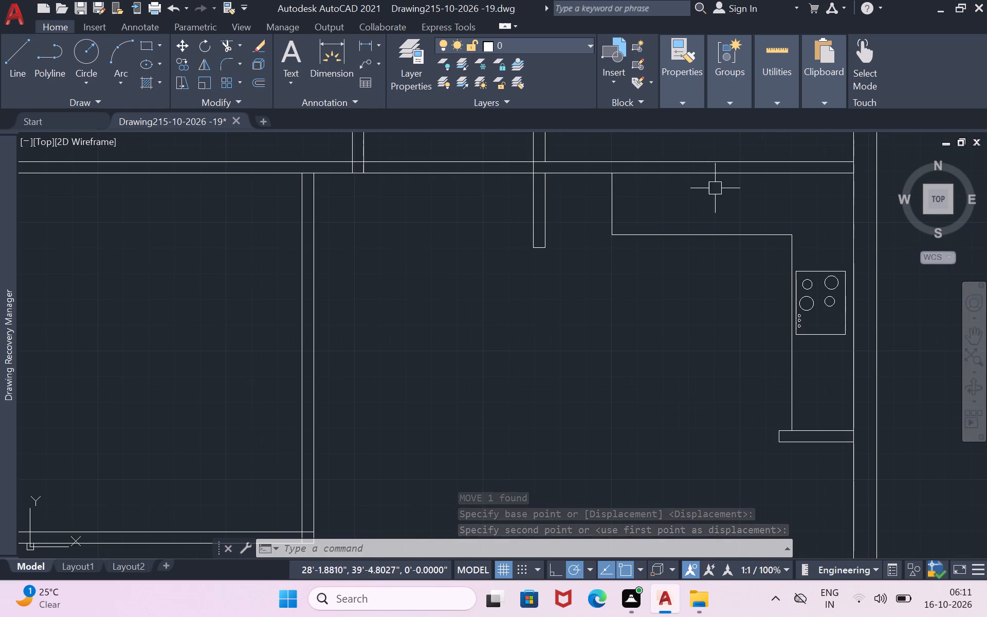
{"action": "left_click", "coordinate": [971, 329]}
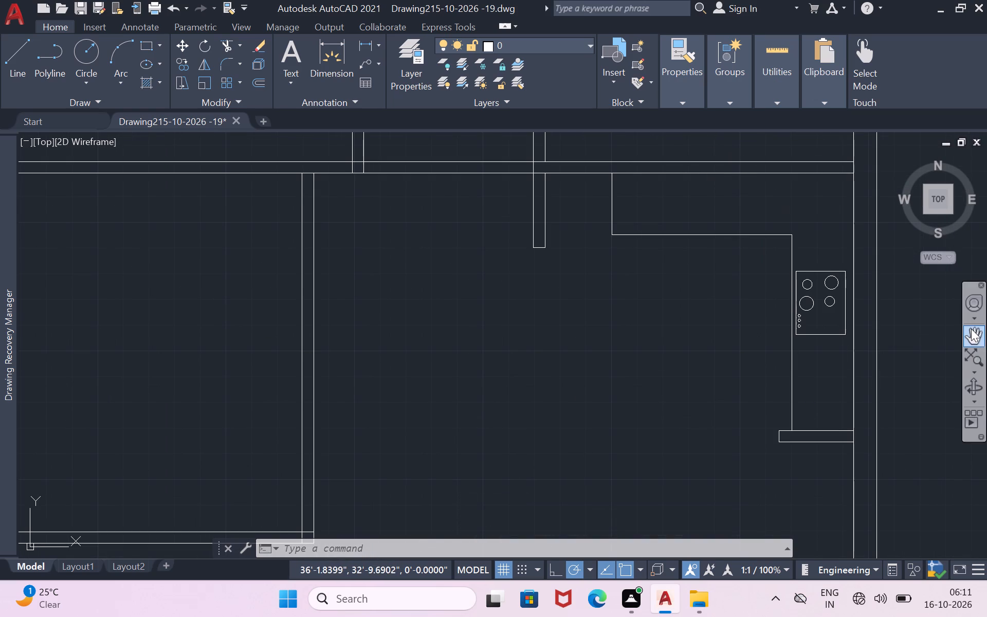
{"action": "left_click_drag", "start_coordinate": [865, 322], "coordinate": [661, 335]}
{"action": "scroll", "coordinate": [584, 297], "scroll_direction": "up", "scroll_amount": 1}
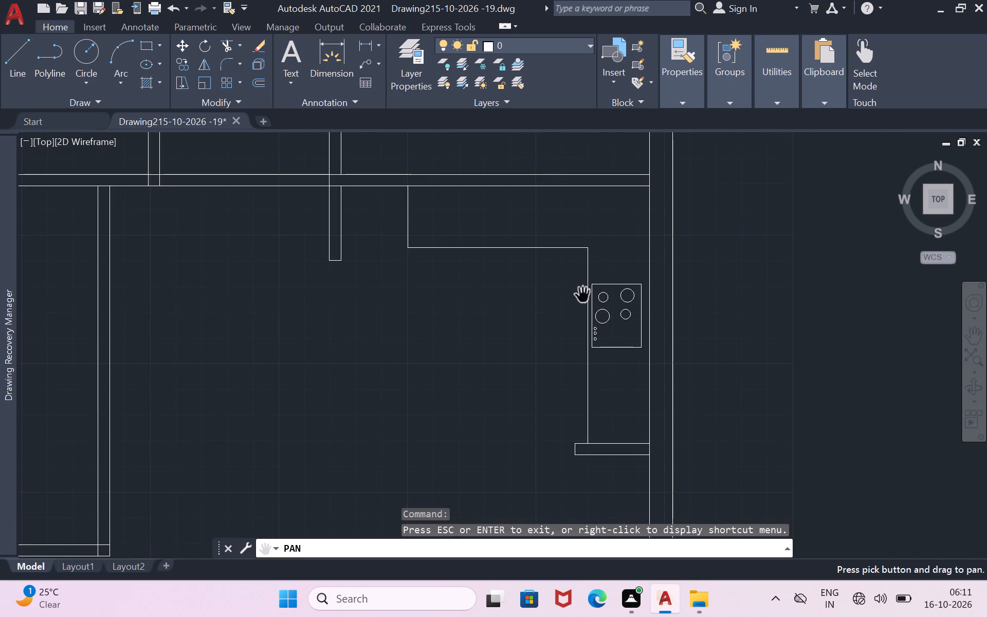
{"action": "scroll", "coordinate": [584, 297], "scroll_direction": "up", "scroll_amount": 2}
{"action": "key", "text": "Return"}
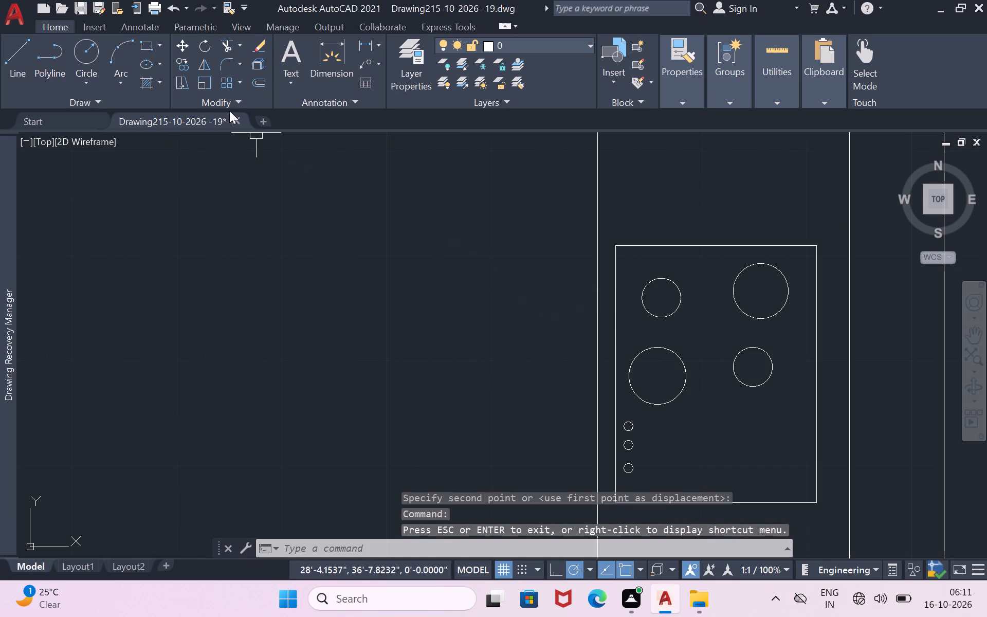
{"action": "left_click", "coordinate": [87, 44]}
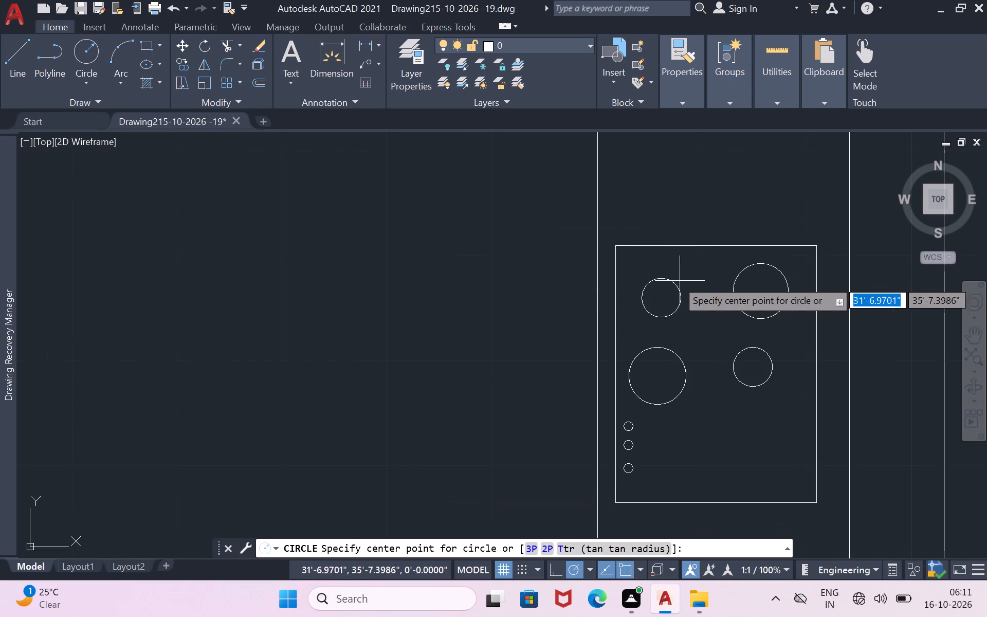
{"action": "left_click", "coordinate": [664, 297]}
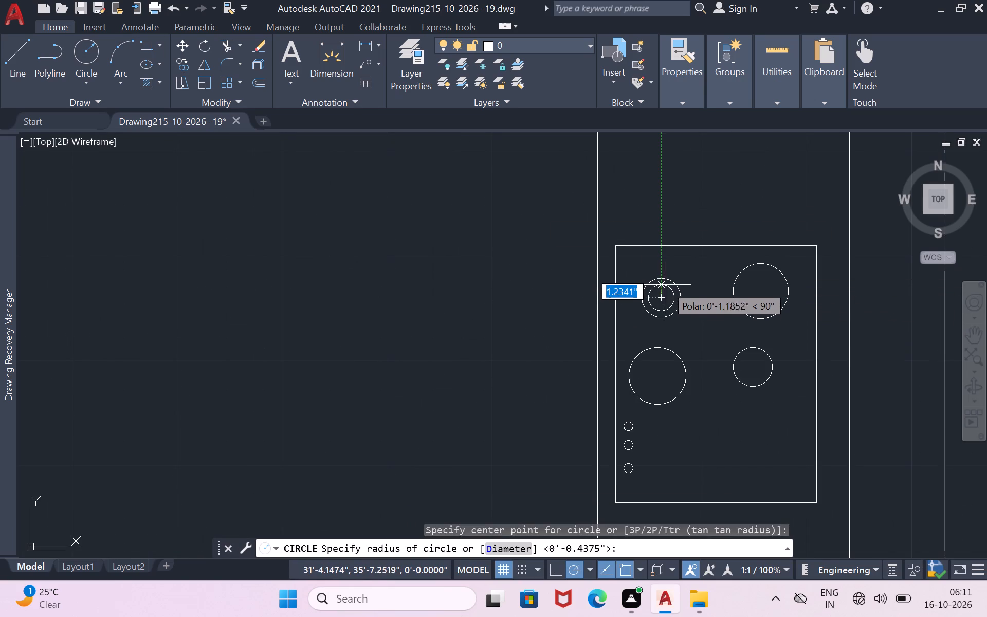
{"action": "left_click", "coordinate": [663, 291]}
Draw a smaller inner circle near the center of the stove's upper burner on the outer-wall side.
{"action": "key", "text": "Return"}
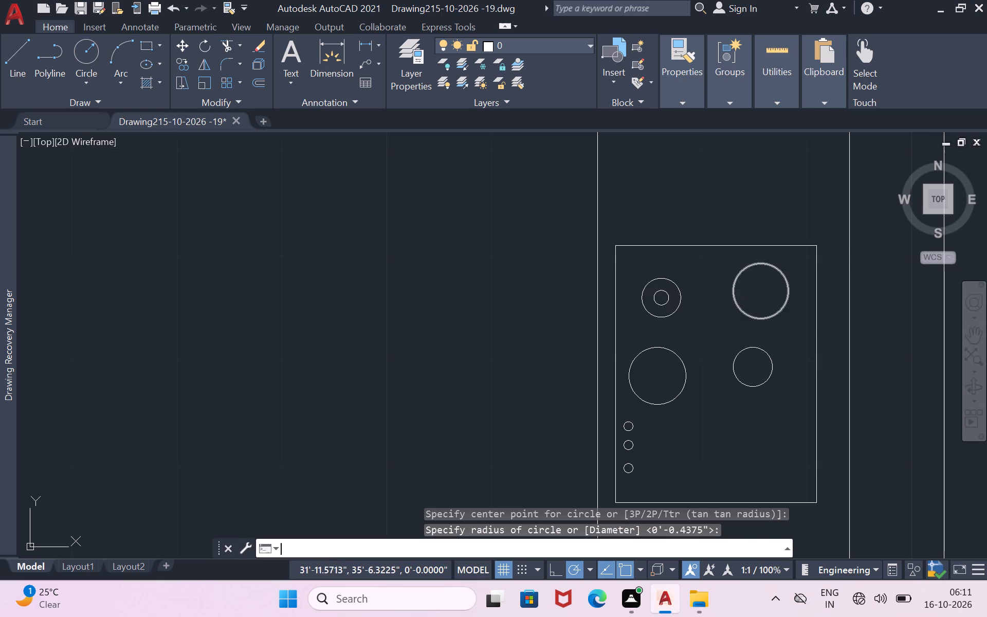
{"action": "key", "text": "Return"}
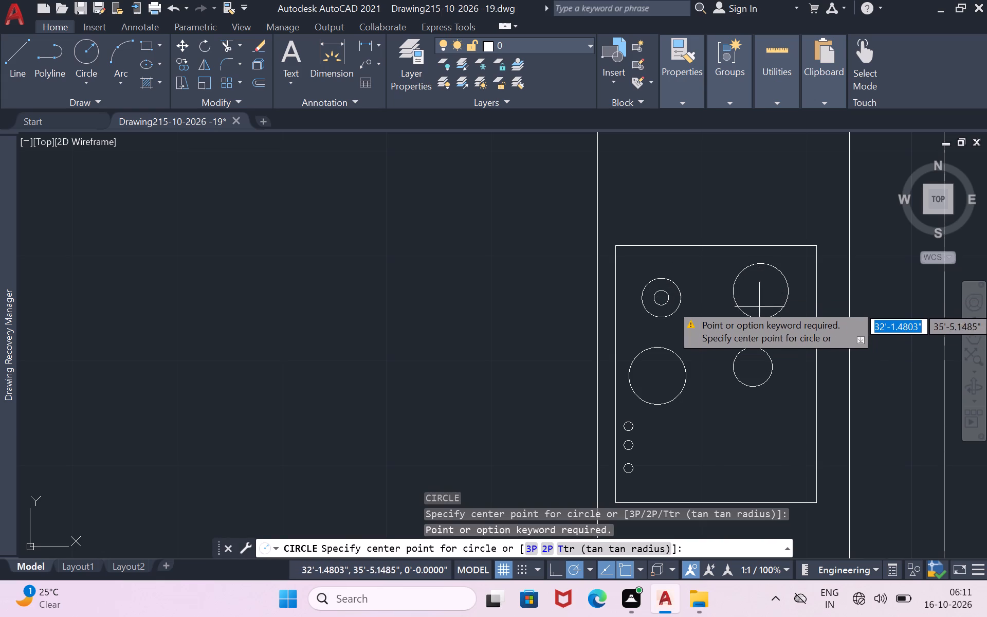
{"action": "left_click", "coordinate": [759, 287]}
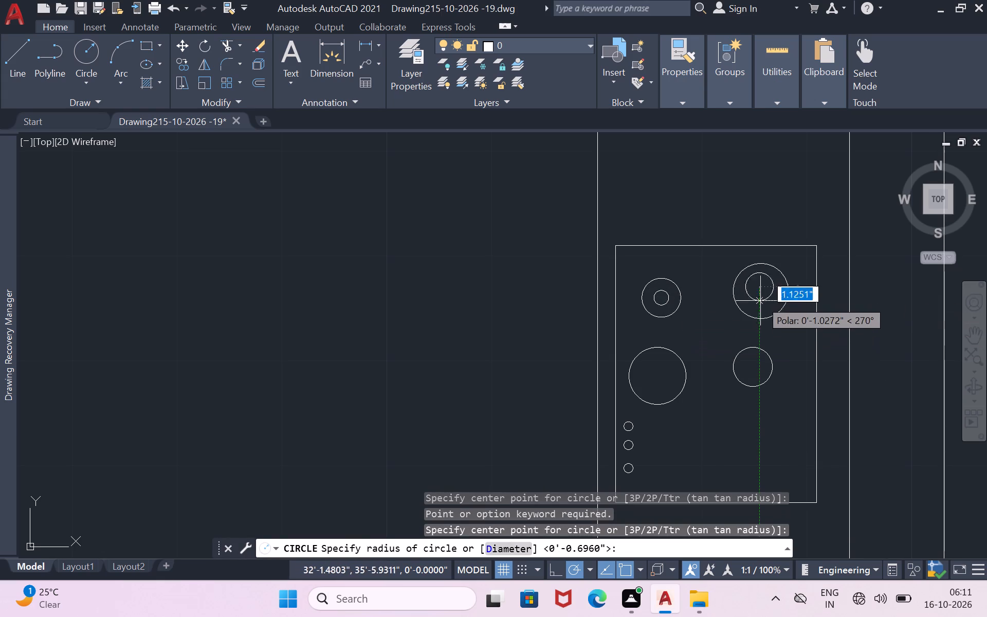
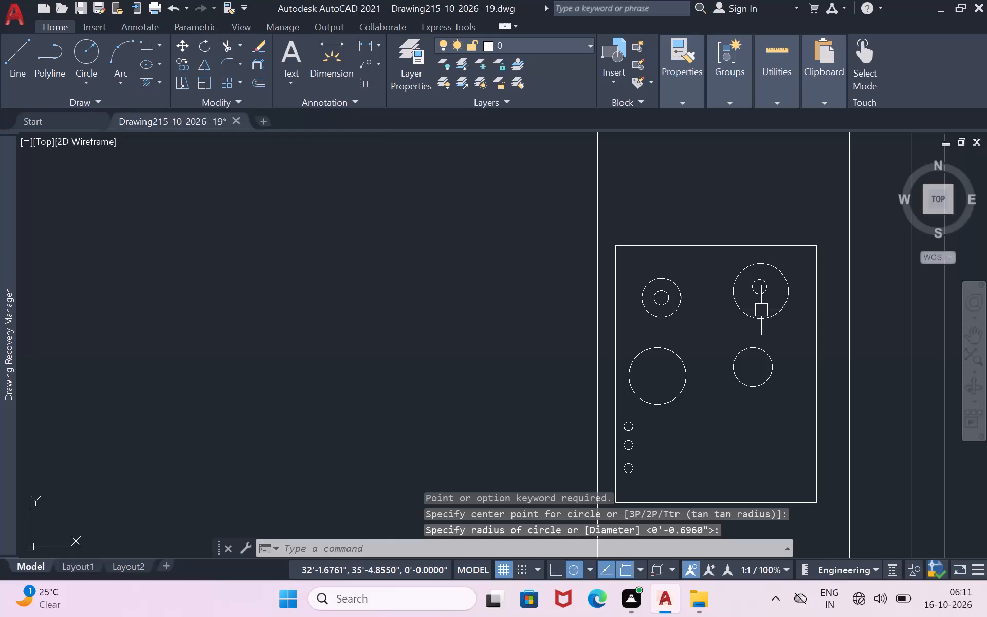
Undo the two inner circles drawn in the stove's upper burners.
{"action": "key", "text": "ctrl+z"}
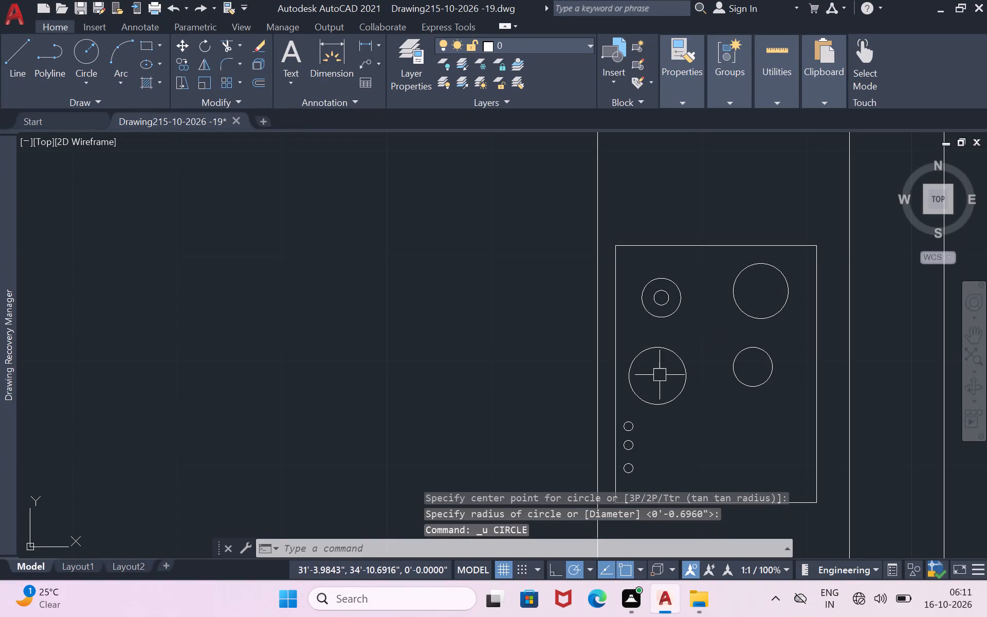
{"action": "key", "text": "Return"}
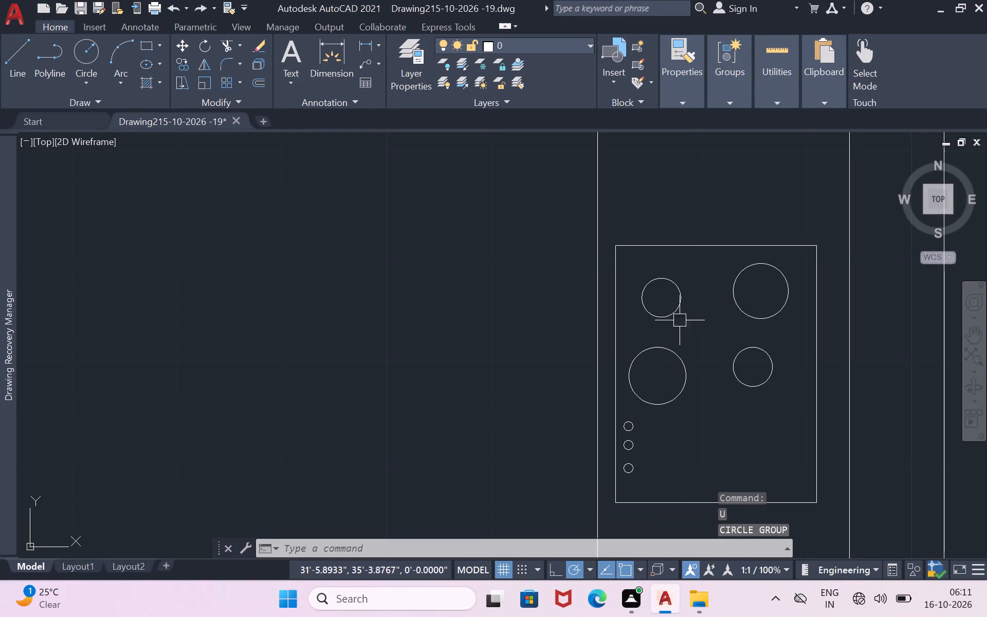
Draw concentric inner circles in the stove's two upper burners, about 0.84" radius in the smaller and 1.02" radius in the larger.
{"action": "left_click", "coordinate": [84, 50]}
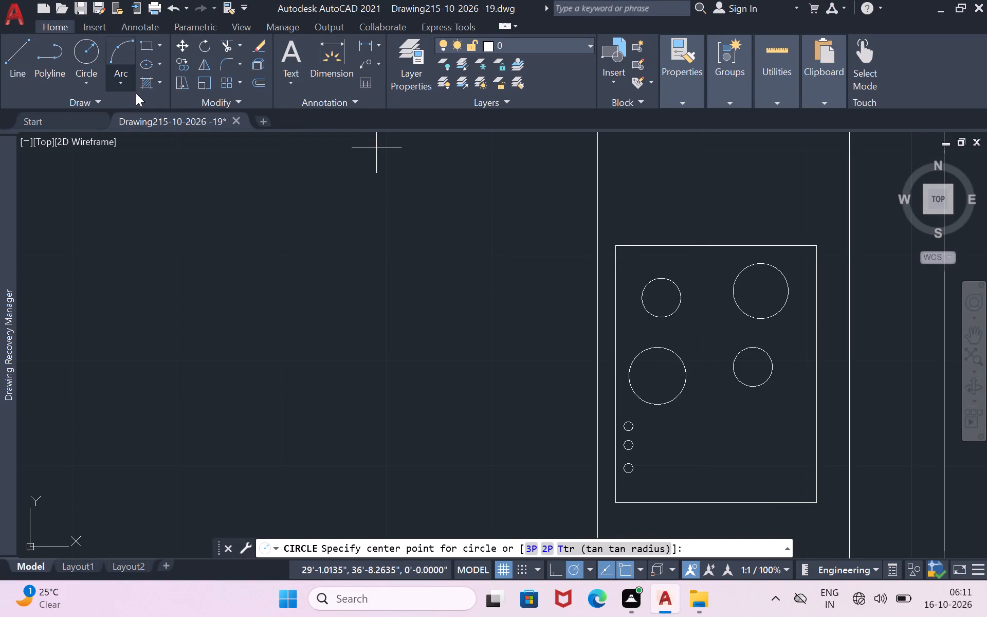
{"action": "left_click", "coordinate": [662, 296]}
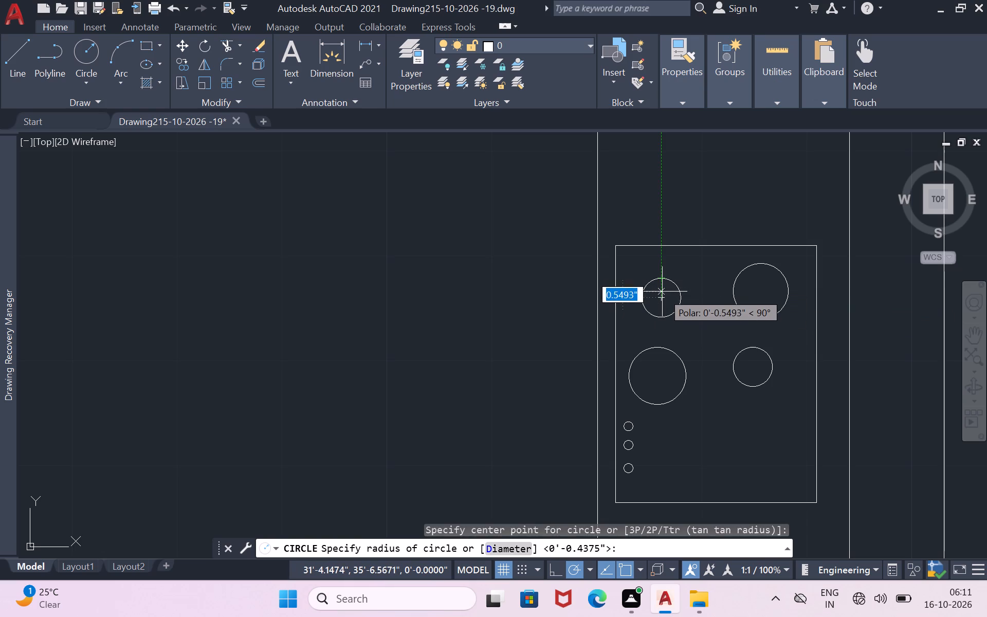
{"action": "left_click", "coordinate": [662, 289]}
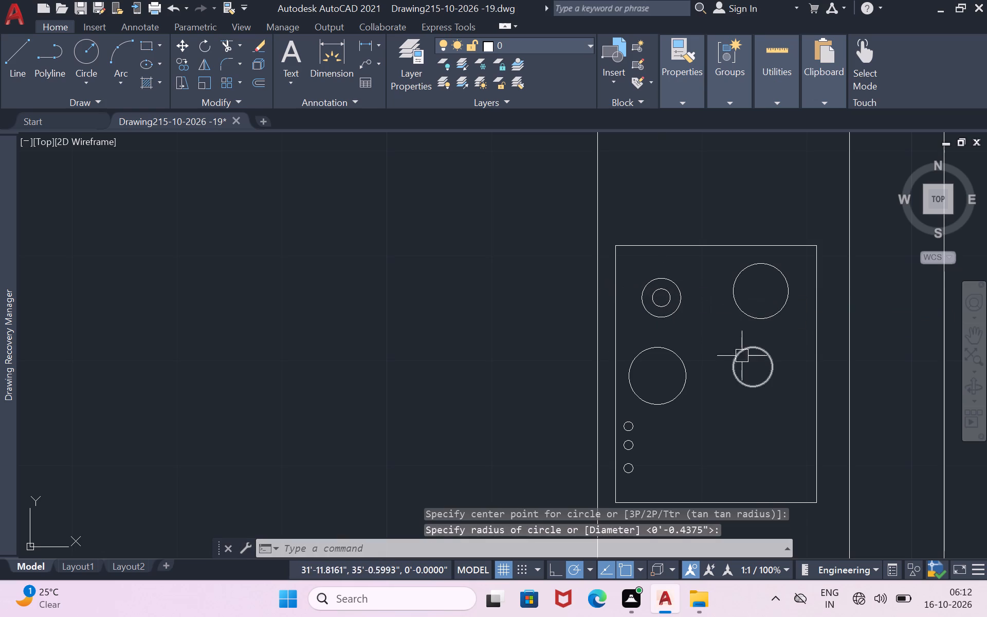
{"action": "key", "text": "Return"}
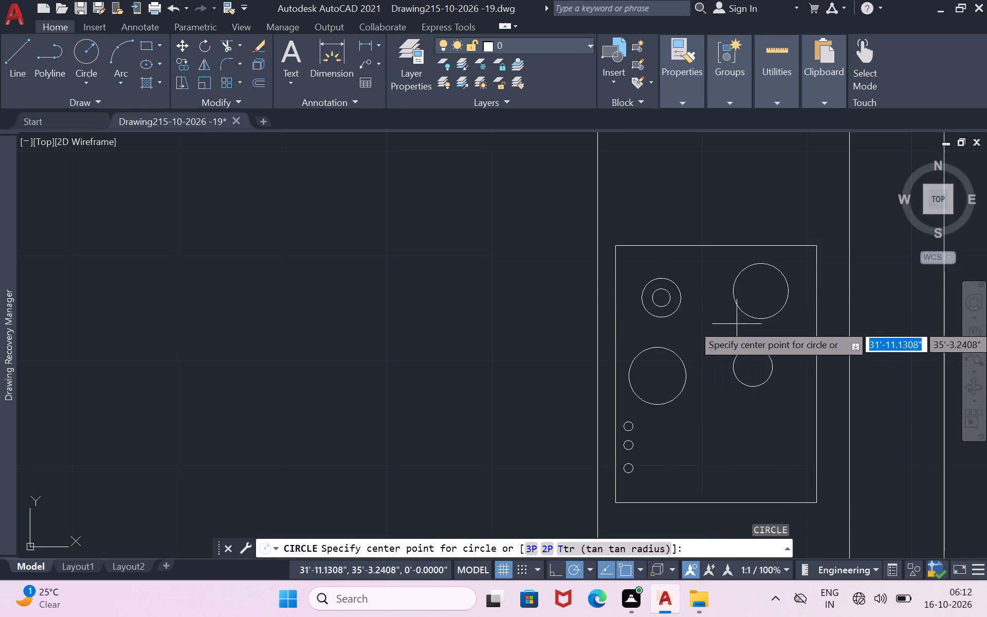
{"action": "left_click", "coordinate": [762, 289]}
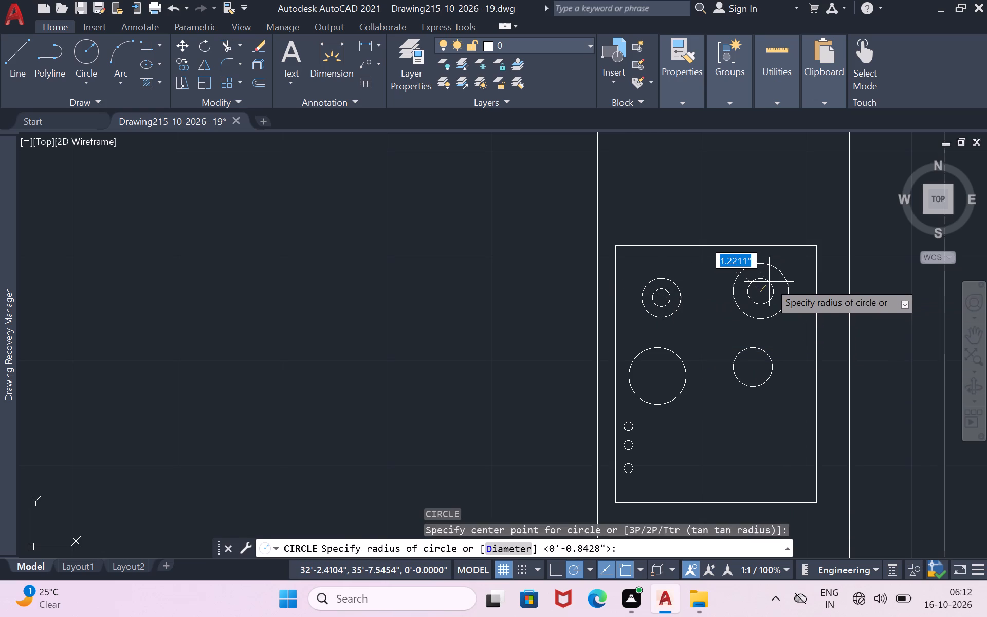
{"action": "left_click", "coordinate": [769, 285]}
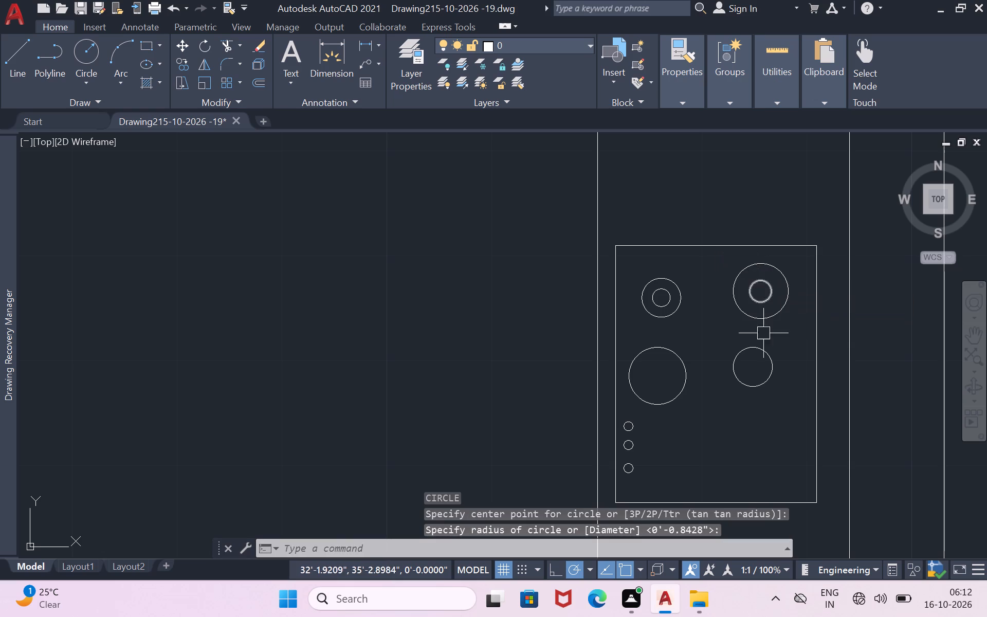
Draw concentric inner circles in the stove's two lower burners, with about 1.1" radius in the larger one.
{"action": "key", "text": "Return"}
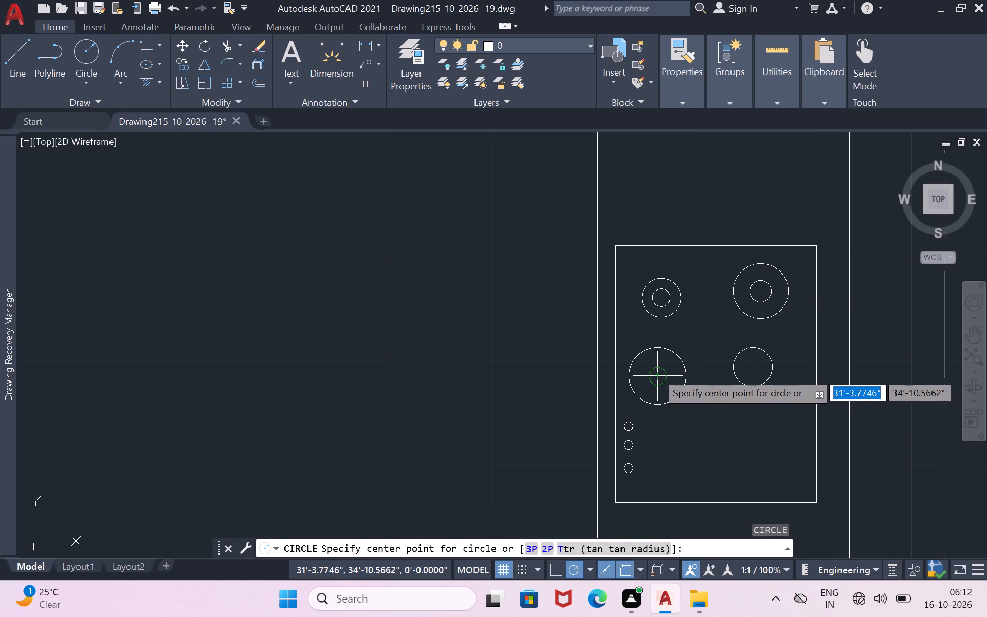
{"action": "left_click", "coordinate": [656, 372]}
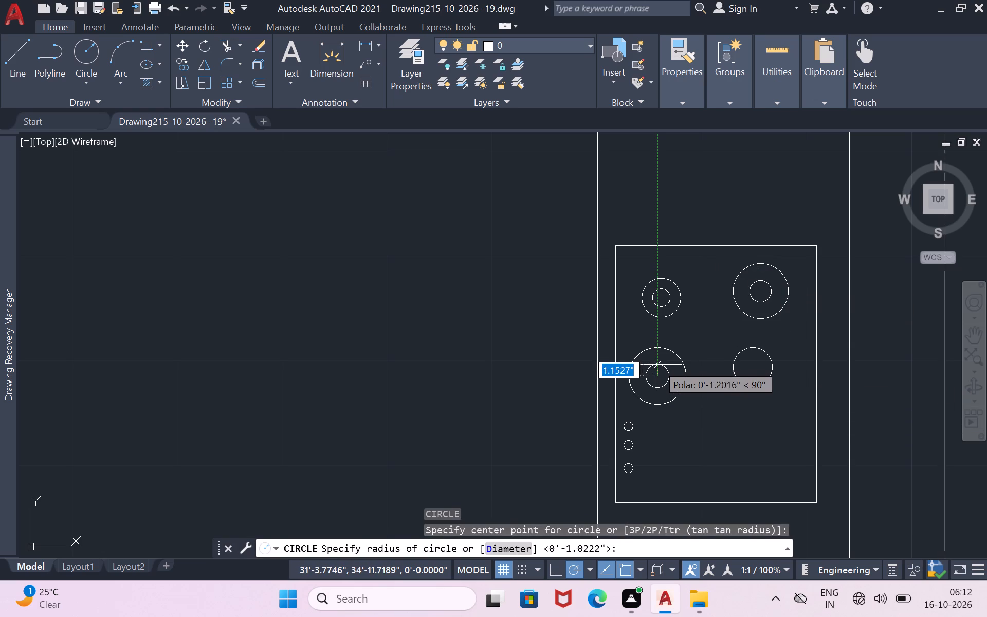
{"action": "left_click", "coordinate": [657, 365]}
{"action": "key", "text": "Return"}
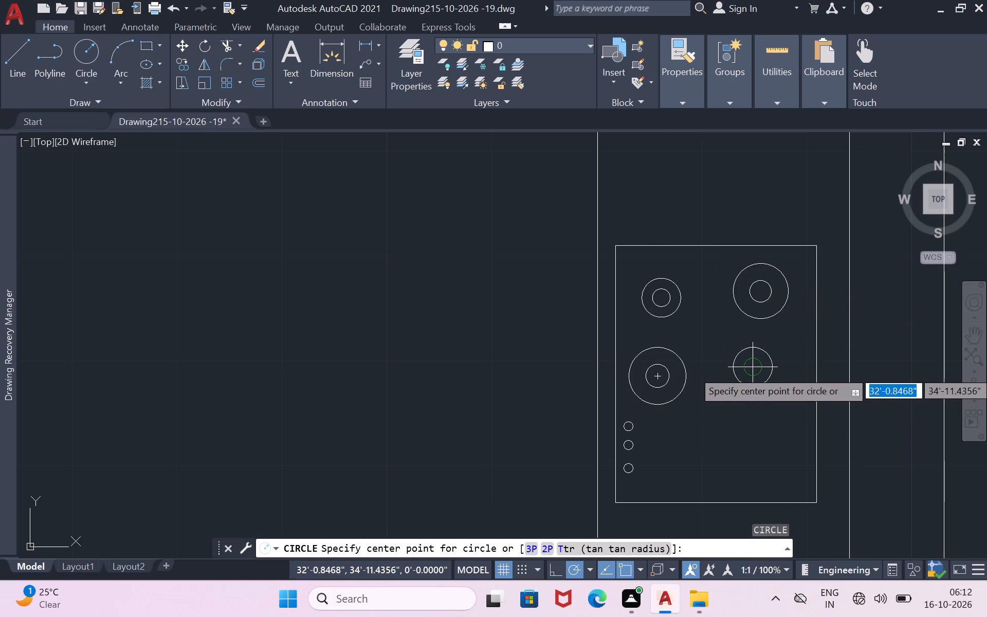
{"action": "left_click", "coordinate": [750, 367]}
{"action": "left_click", "coordinate": [751, 359]}
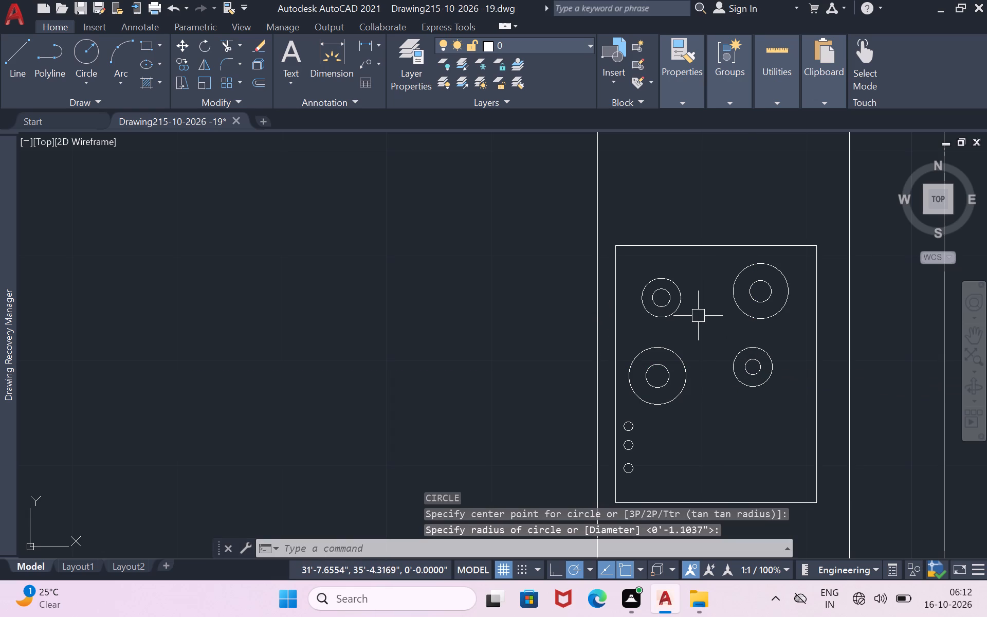
{"action": "key", "text": "Return"}
{"action": "key", "text": "Escape"}
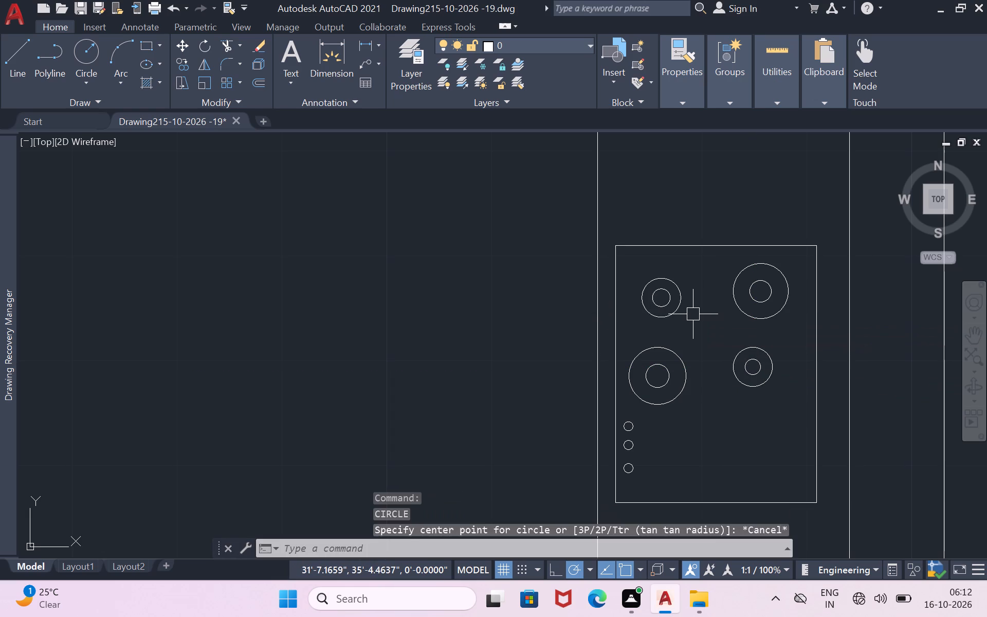
Draw a vertical and a horizontal line across the full diameter of the smaller upper burner, crossing at its center.
{"action": "key", "text": "l"}
{"action": "key", "text": "Return"}
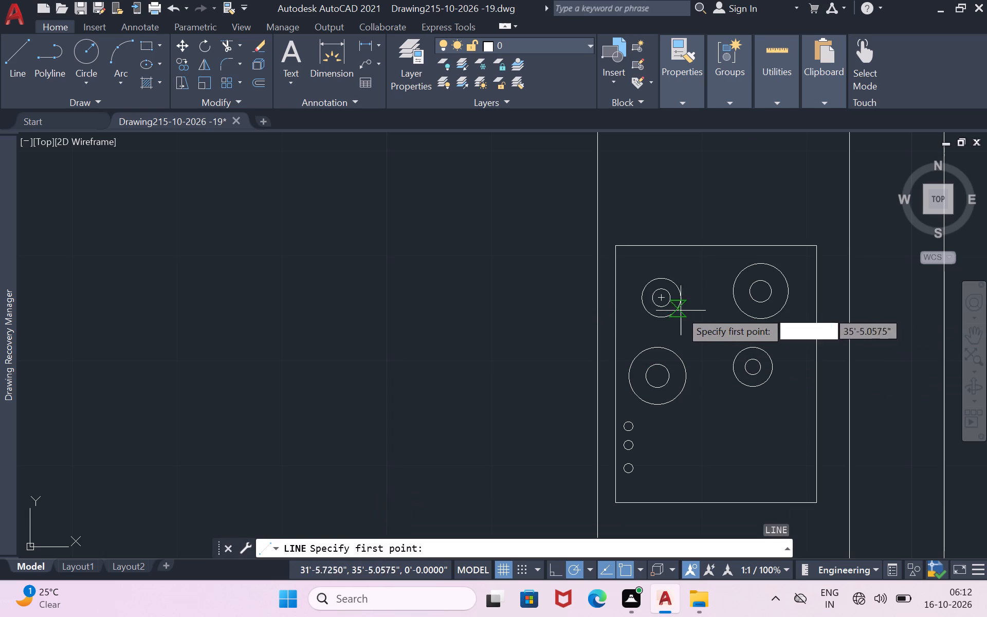
{"action": "left_click", "coordinate": [660, 316]}
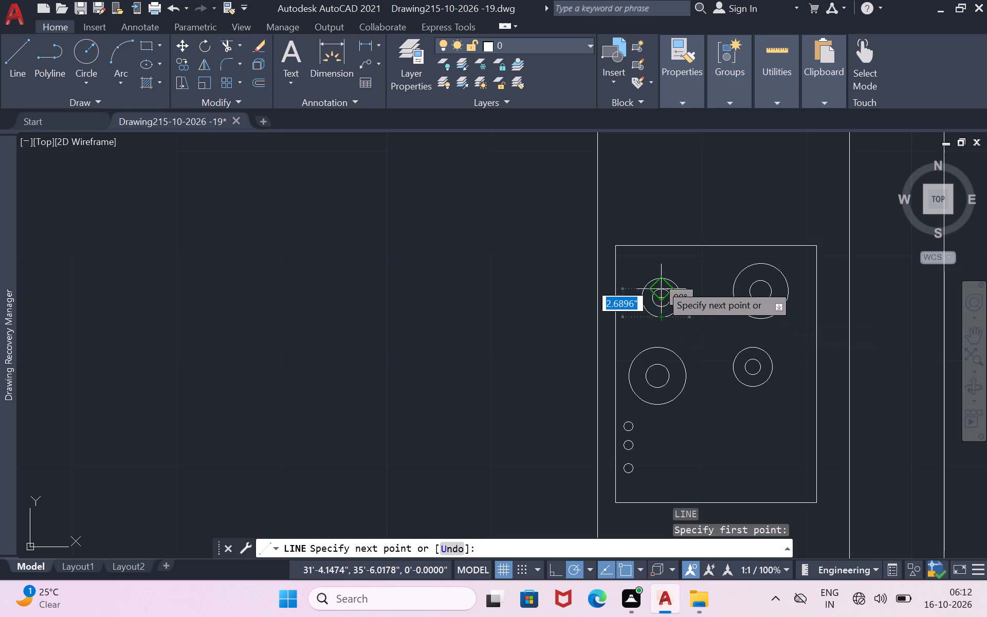
{"action": "left_click", "coordinate": [661, 277]}
{"action": "key", "text": "Return"}
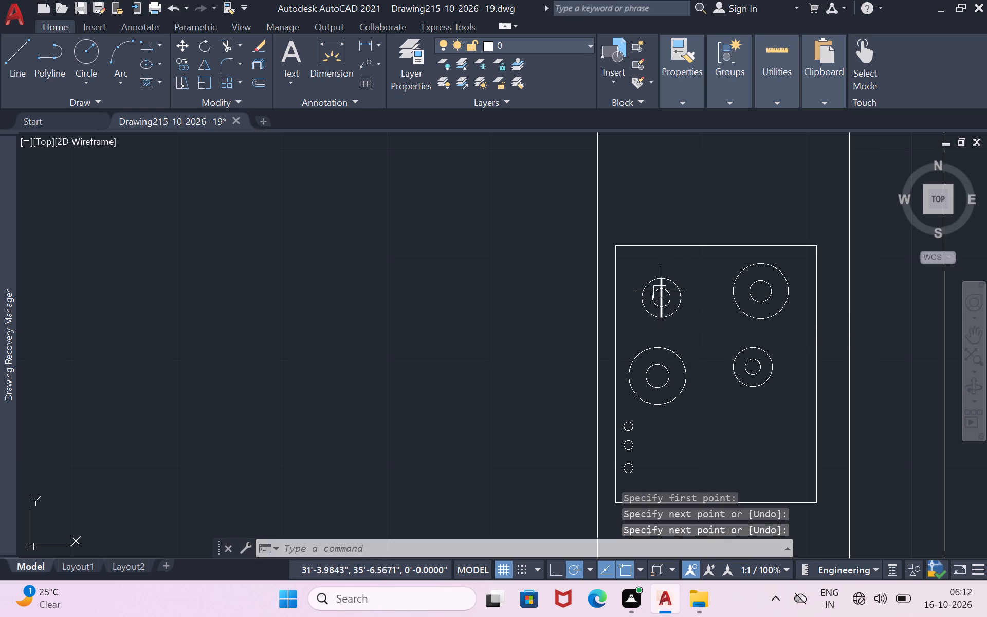
{"action": "key", "text": "Return"}
{"action": "left_click", "coordinate": [638, 297]}
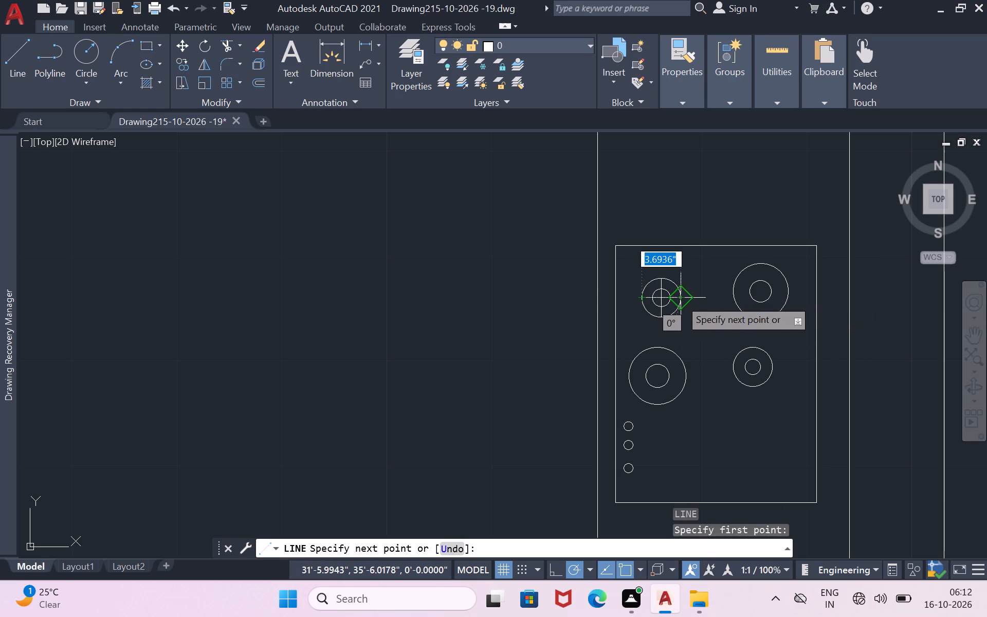
{"action": "left_click", "coordinate": [680, 299]}
{"action": "key", "text": "Return"}
Draw a vertical and a horizontal line across the full diameter of the larger upper burner, crossing at its center.
{"action": "key", "text": "Return"}
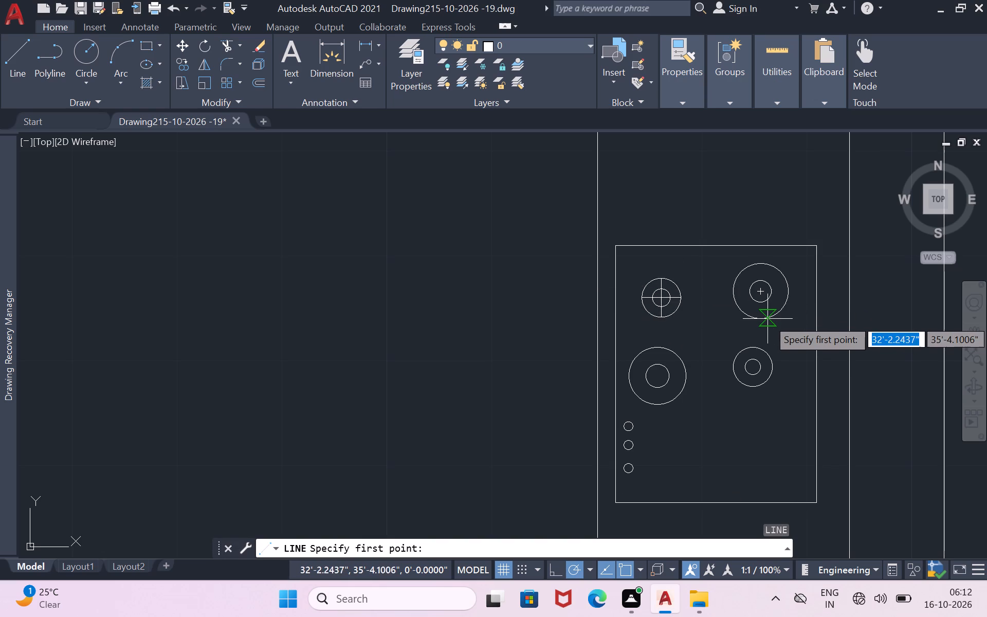
{"action": "left_click", "coordinate": [761, 318]}
{"action": "left_click", "coordinate": [763, 266]}
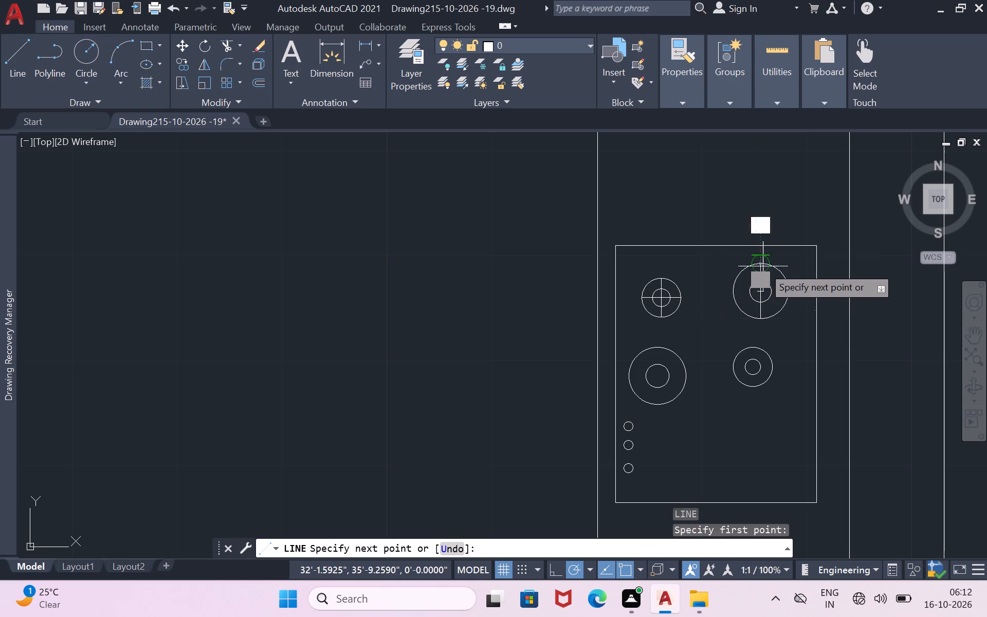
{"action": "key", "text": "Return"}
{"action": "key", "text": "Return"}
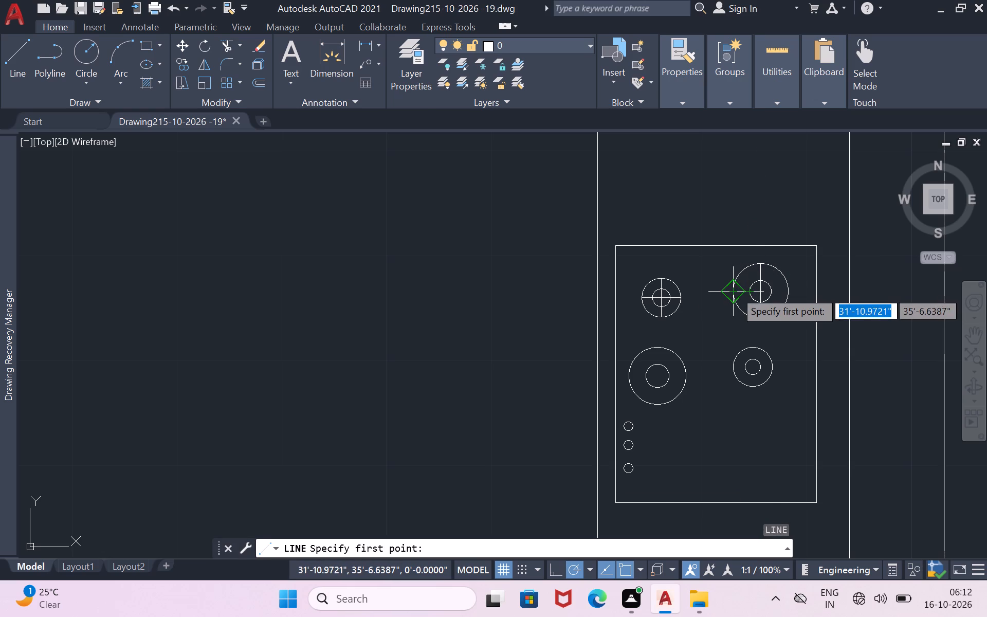
{"action": "left_click", "coordinate": [735, 291]}
{"action": "left_click", "coordinate": [785, 289]}
{"action": "key", "text": "Return"}
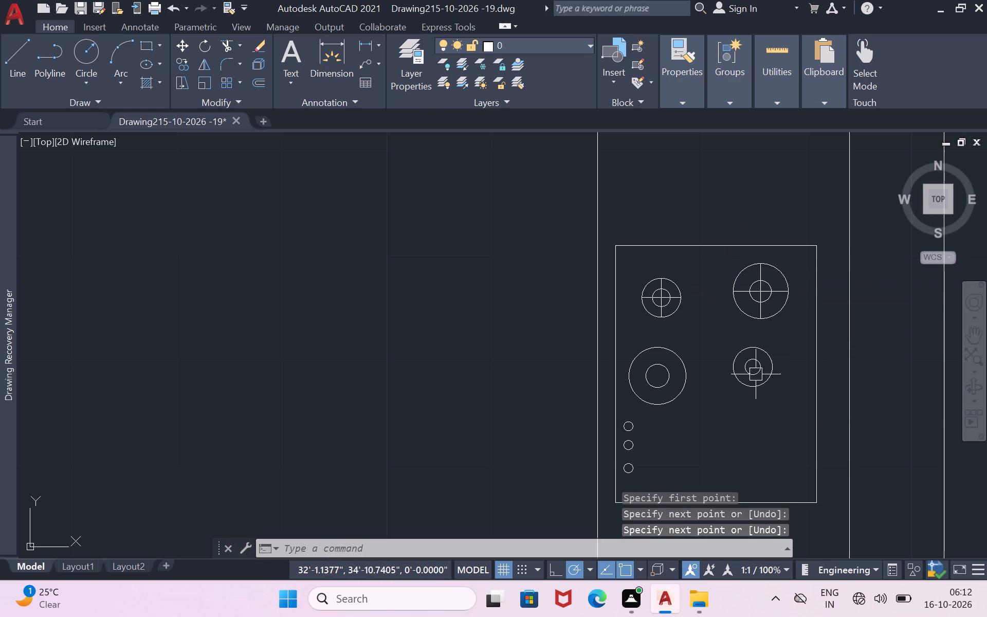
Draw the smaller lower burner's vertical diameter in three segments: across the inner circle, and from it to the outer circle's bottom and top.
{"action": "key", "text": "Return"}
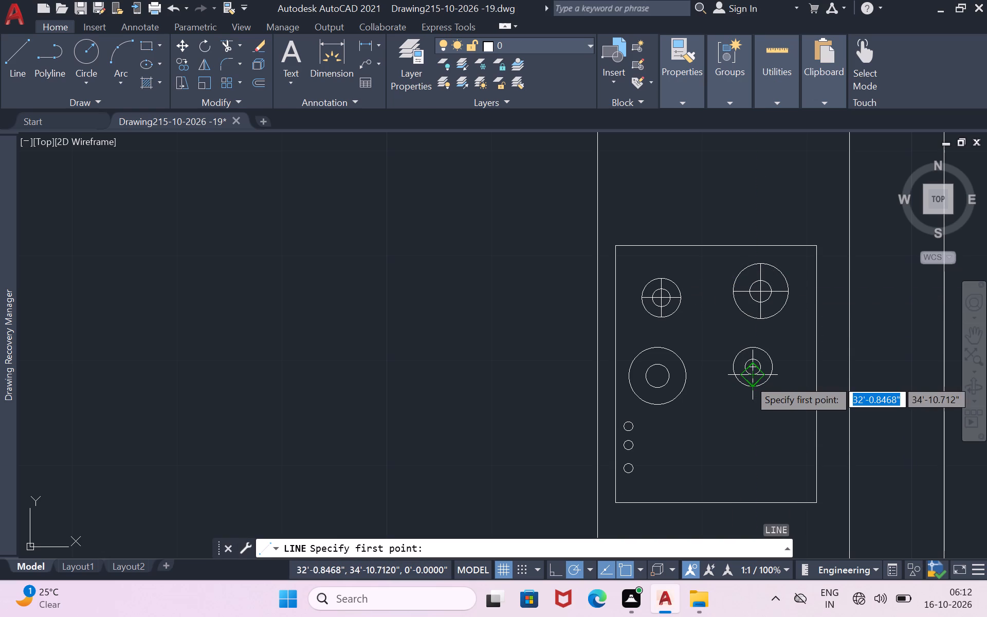
{"action": "left_click", "coordinate": [748, 380]}
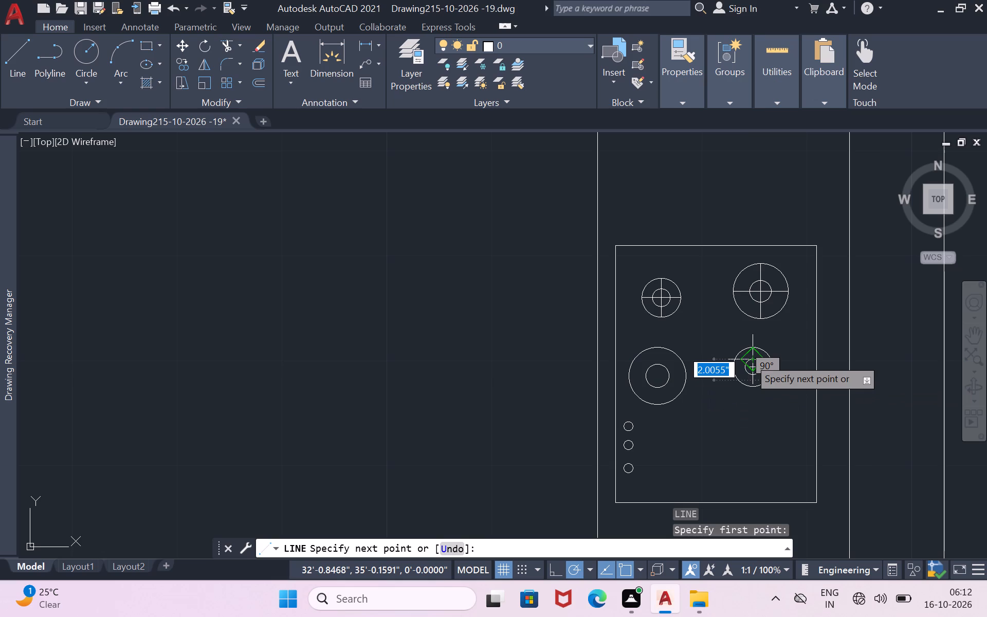
{"action": "left_click", "coordinate": [748, 358]}
{"action": "key", "text": "Return"}
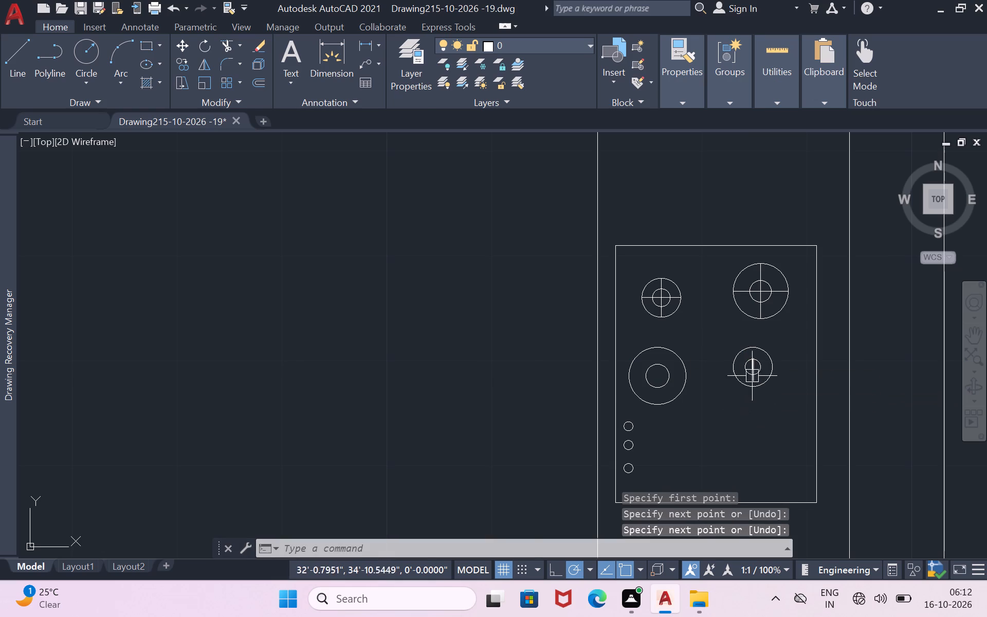
{"action": "scroll", "coordinate": [751, 374], "scroll_direction": "up", "scroll_amount": 2}
{"action": "key", "text": "Return"}
{"action": "left_click", "coordinate": [755, 413]}
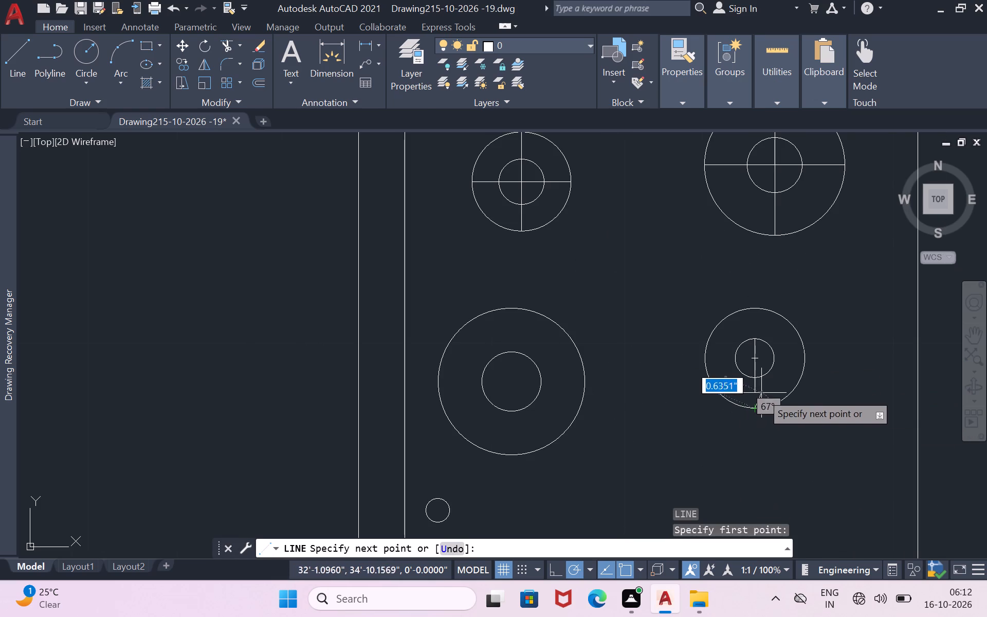
{"action": "left_click", "coordinate": [754, 380]}
{"action": "key", "text": "Return"}
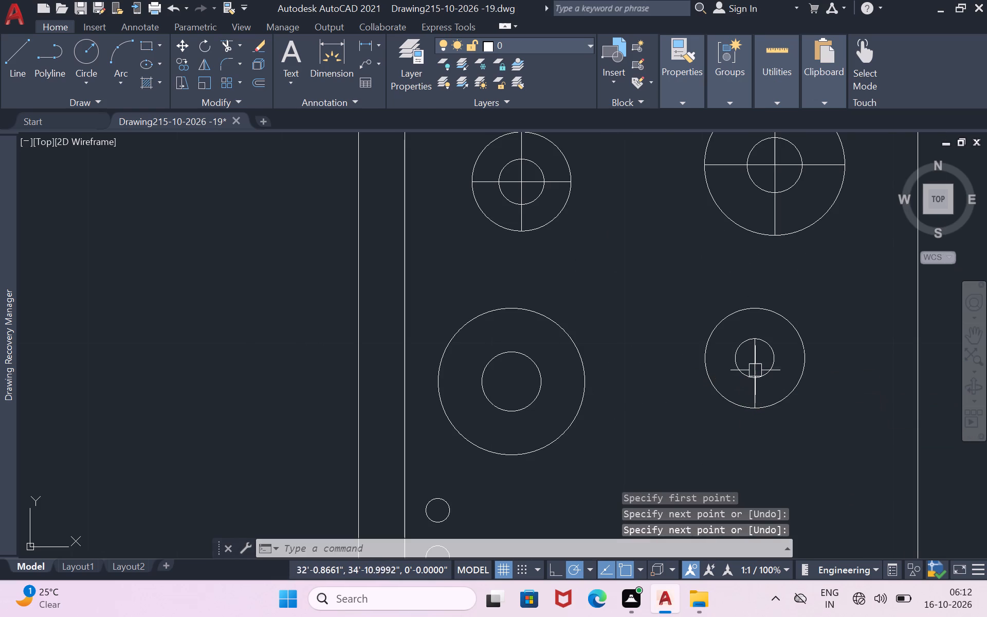
{"action": "key", "text": "Return"}
{"action": "left_click", "coordinate": [755, 339]}
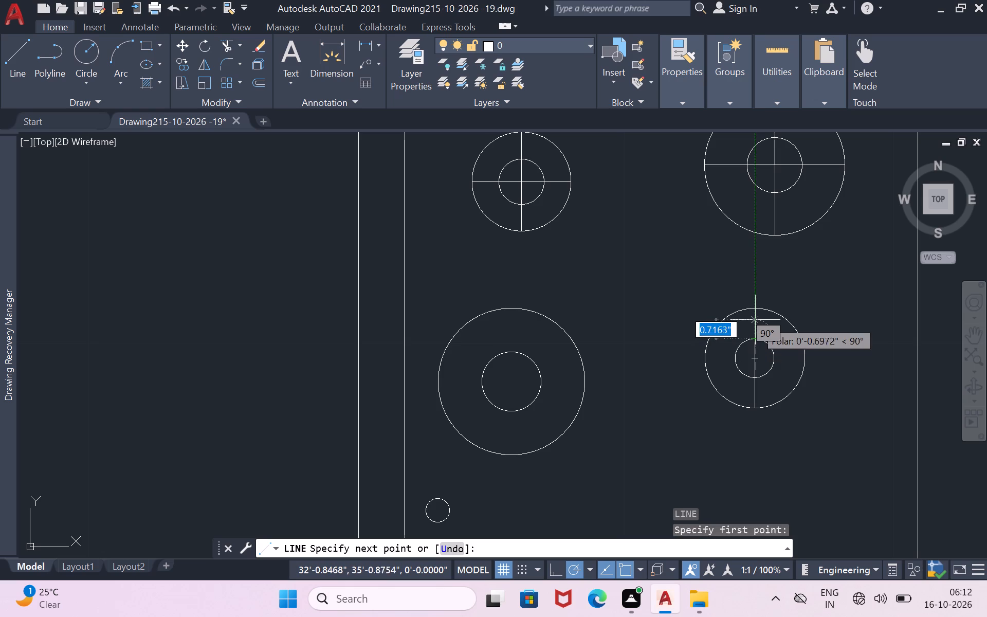
{"action": "left_click", "coordinate": [755, 309]}
{"action": "key", "text": "Return"}
Draw a horizontal line across the full diameter of the smaller lower burner.
{"action": "key", "text": "Return"}
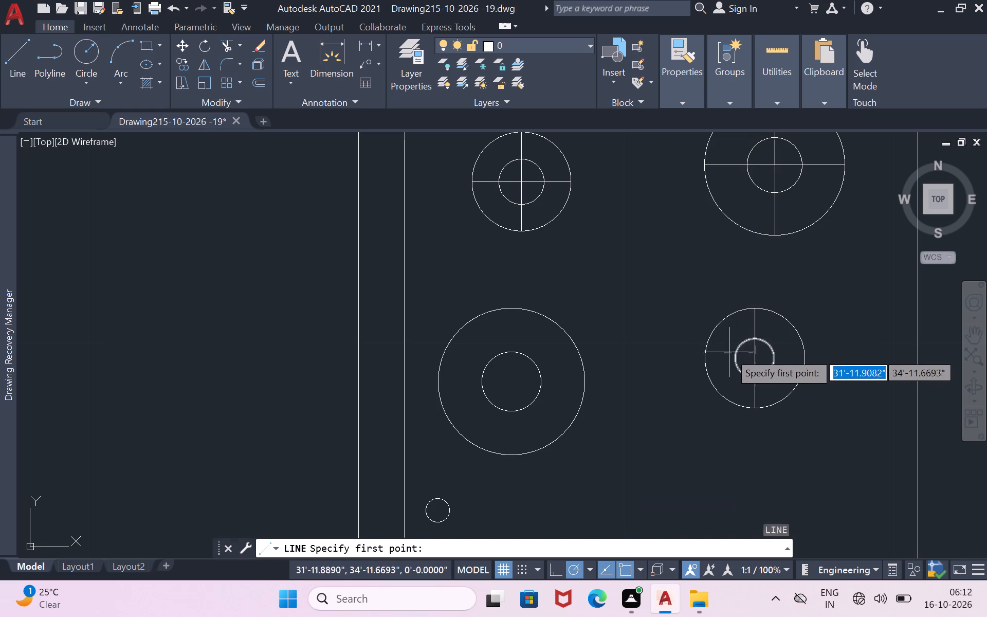
{"action": "left_click", "coordinate": [704, 358]}
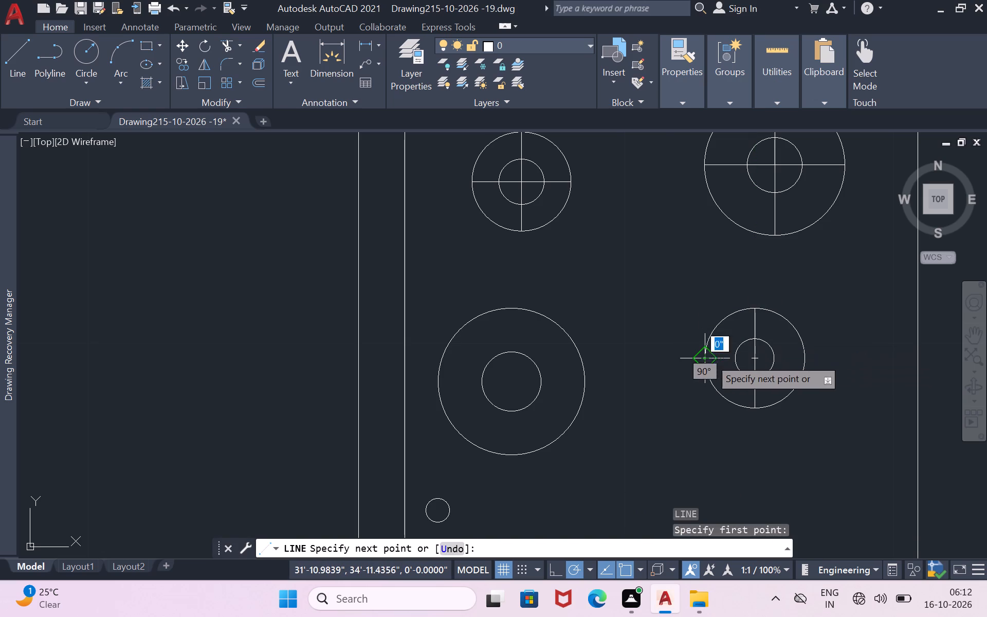
{"action": "left_click", "coordinate": [806, 355]}
{"action": "key", "text": "Return"}
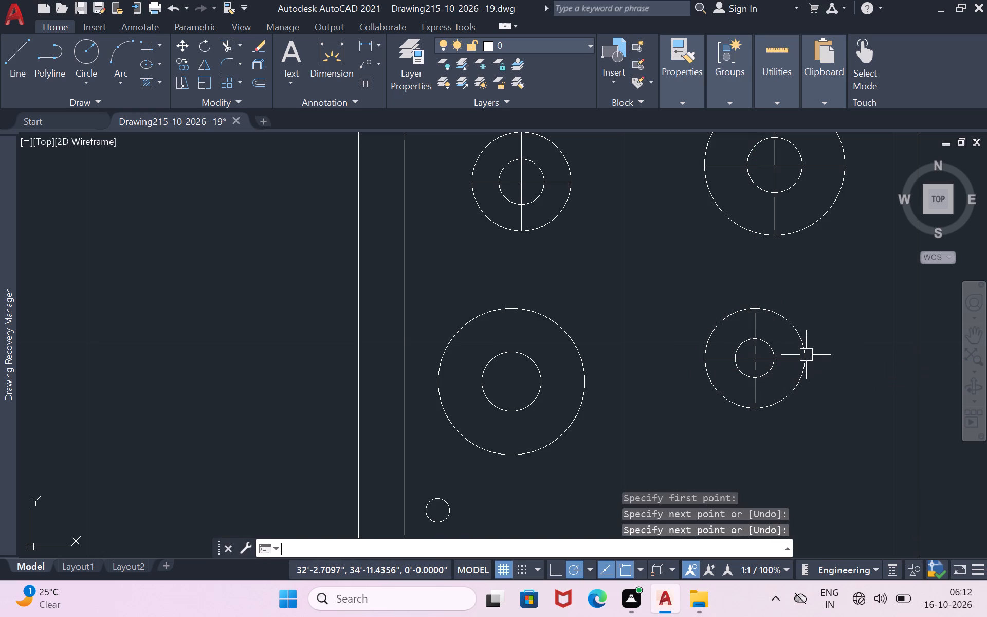
Draw a vertical and a horizontal line across the full diameter of the larger lower burner, crossing at its center.
{"action": "key", "text": "Return"}
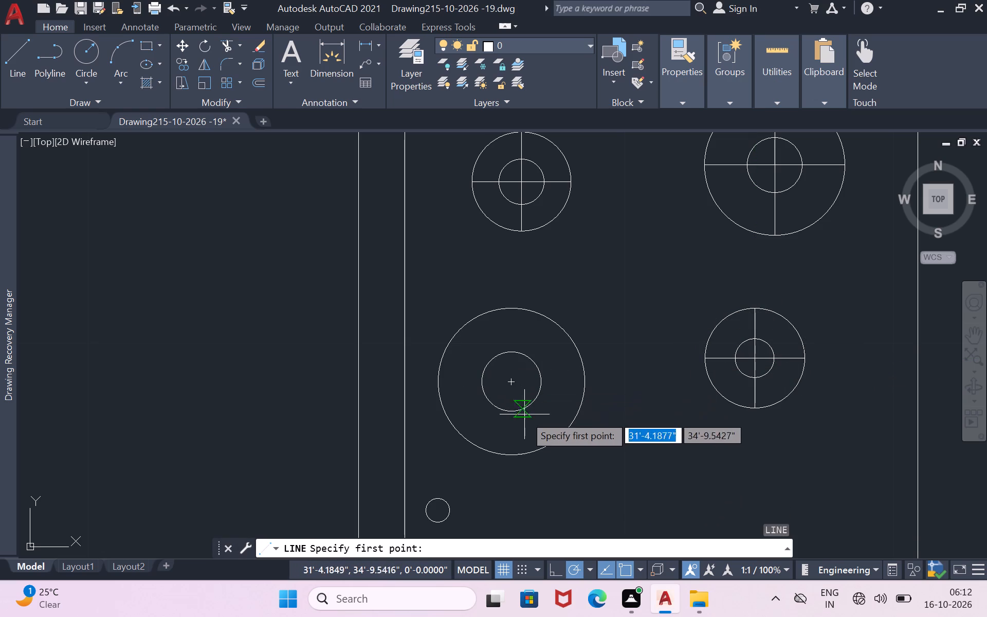
{"action": "left_click", "coordinate": [512, 453]}
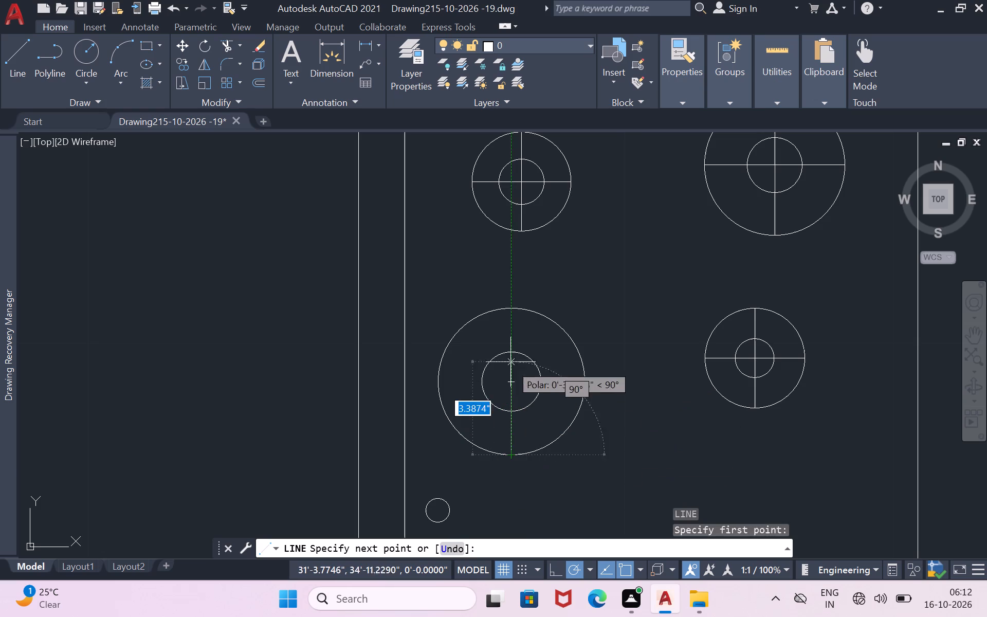
{"action": "left_click", "coordinate": [514, 305]}
{"action": "key", "text": "Return"}
{"action": "key", "text": "Return"}
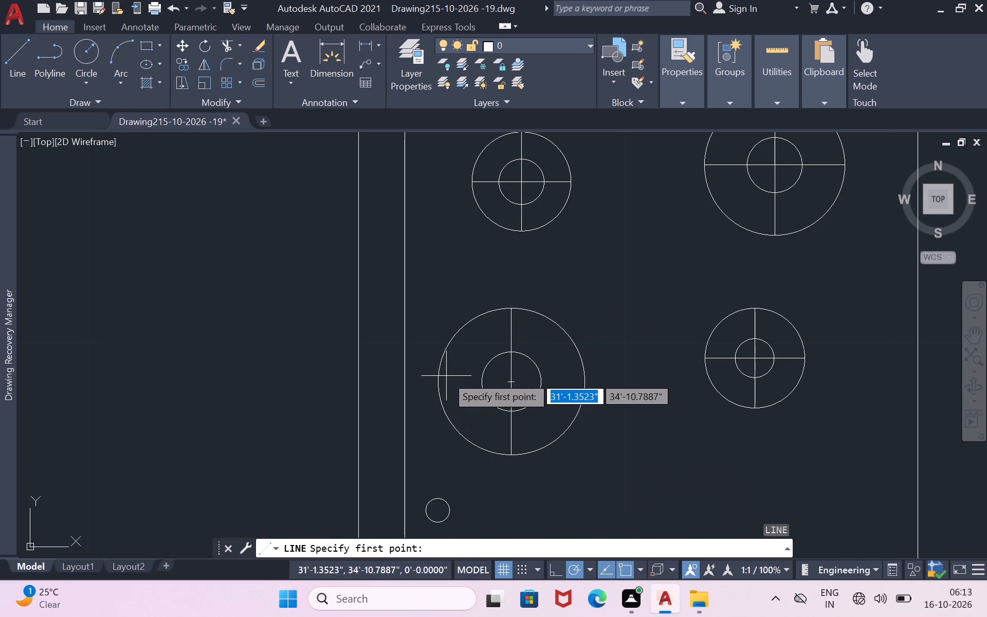
{"action": "left_click", "coordinate": [440, 377]}
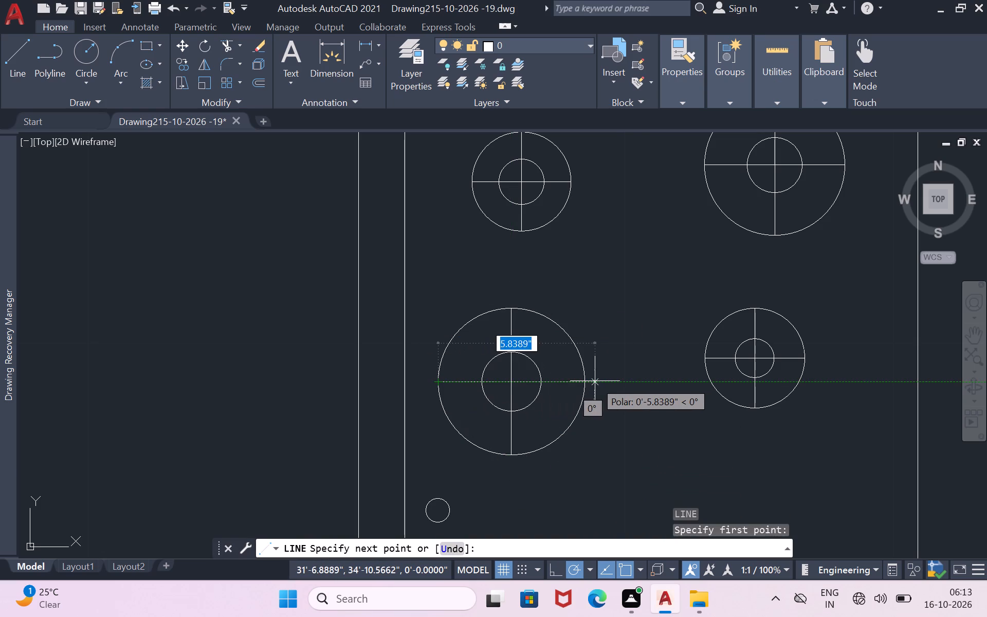
{"action": "left_click", "coordinate": [588, 381]}
{"action": "key", "text": "Return"}
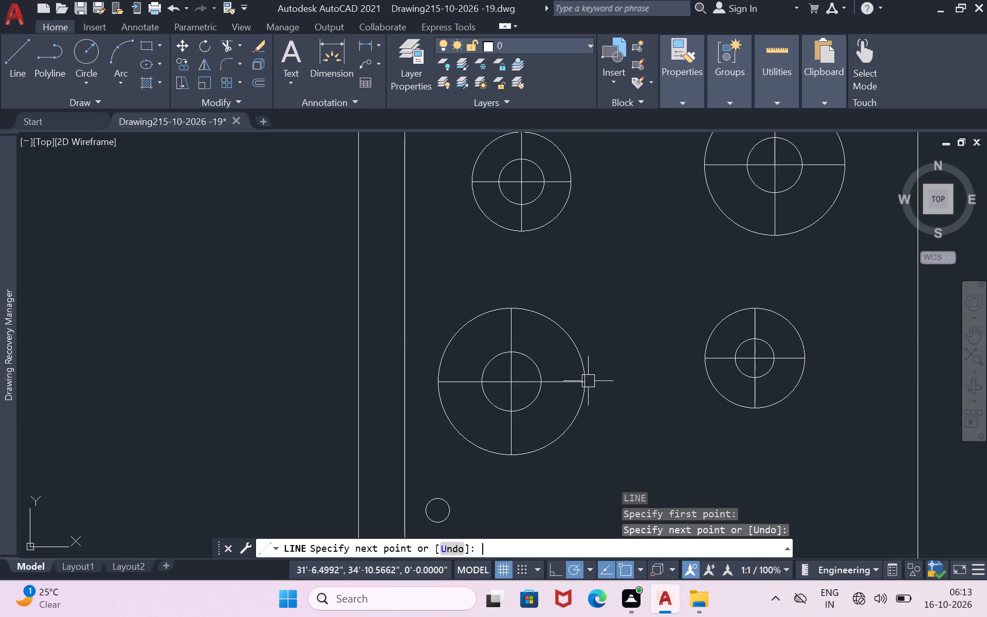
Draw a rectangle about 2'-7.5" by 1'-8" for the sink's outer edge on the kitchen counter's horizontal arm.
{"action": "scroll", "coordinate": [600, 368], "scroll_direction": "down", "scroll_amount": 4}
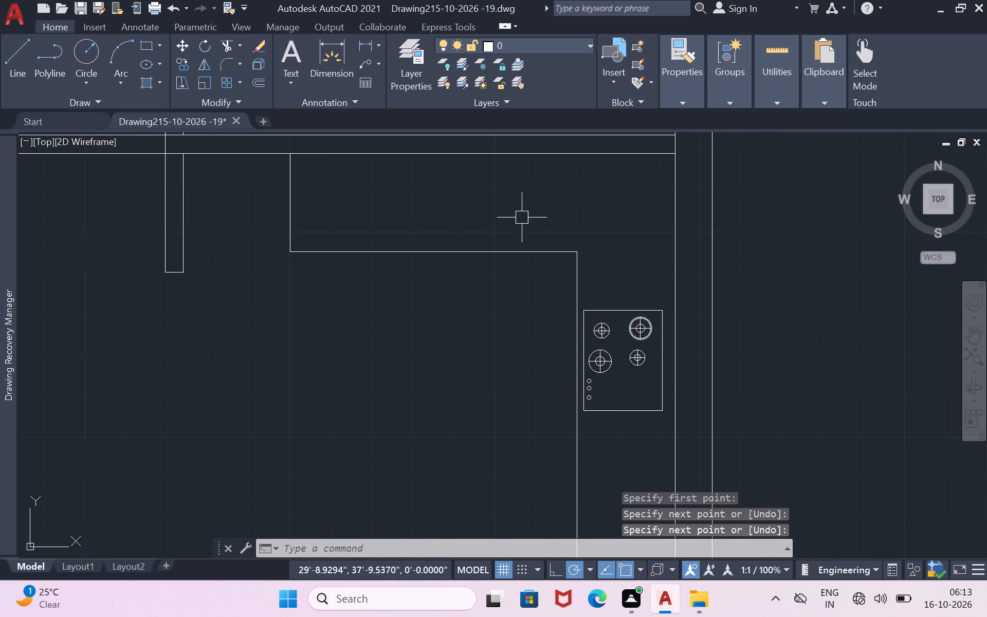
{"action": "scroll", "coordinate": [372, 136], "scroll_direction": "up", "scroll_amount": 1}
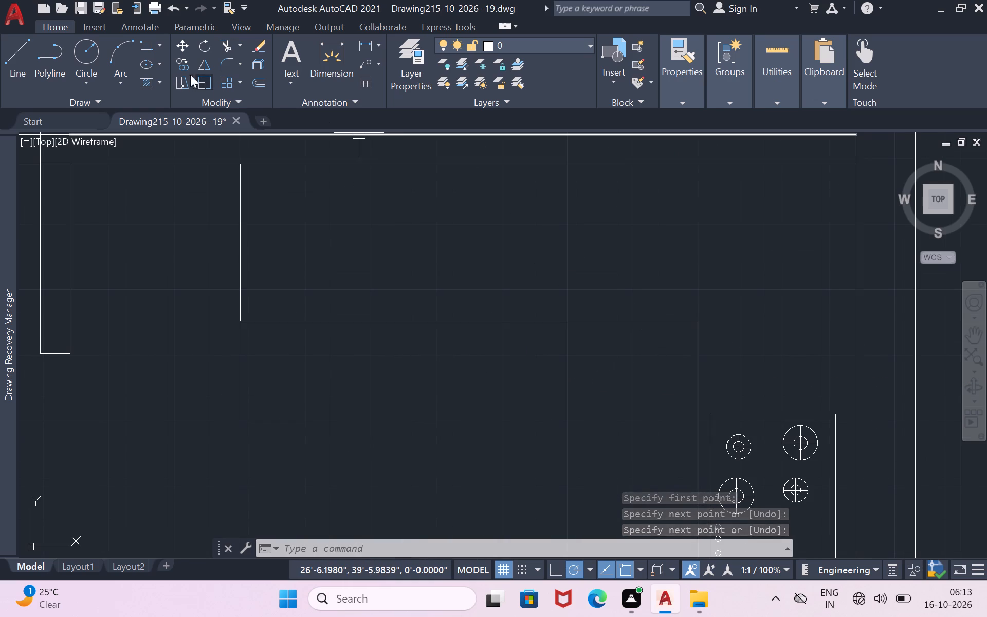
{"action": "left_click", "coordinate": [152, 46]}
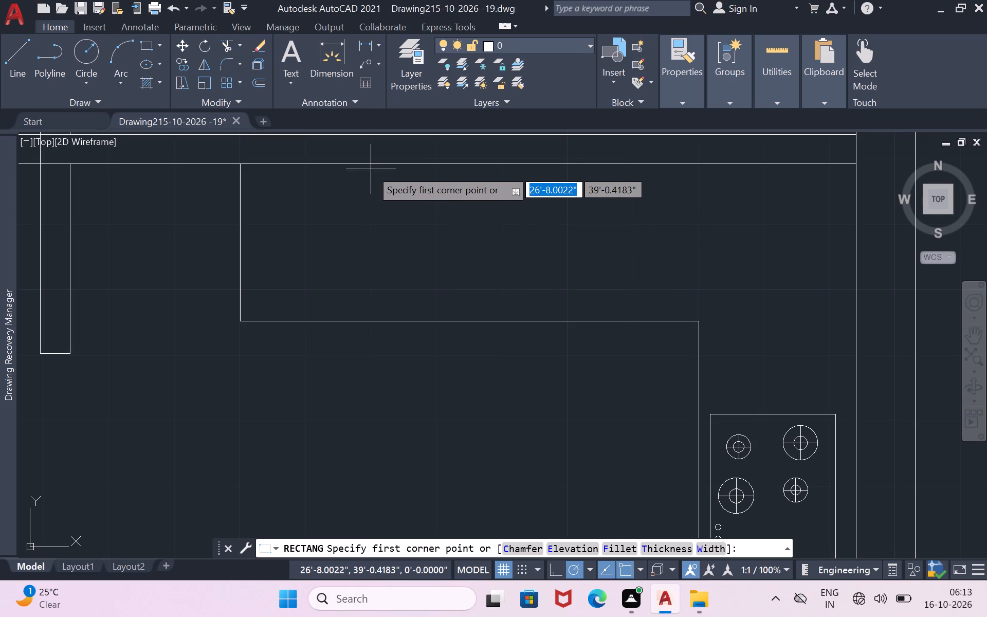
{"action": "left_click", "coordinate": [372, 177]}
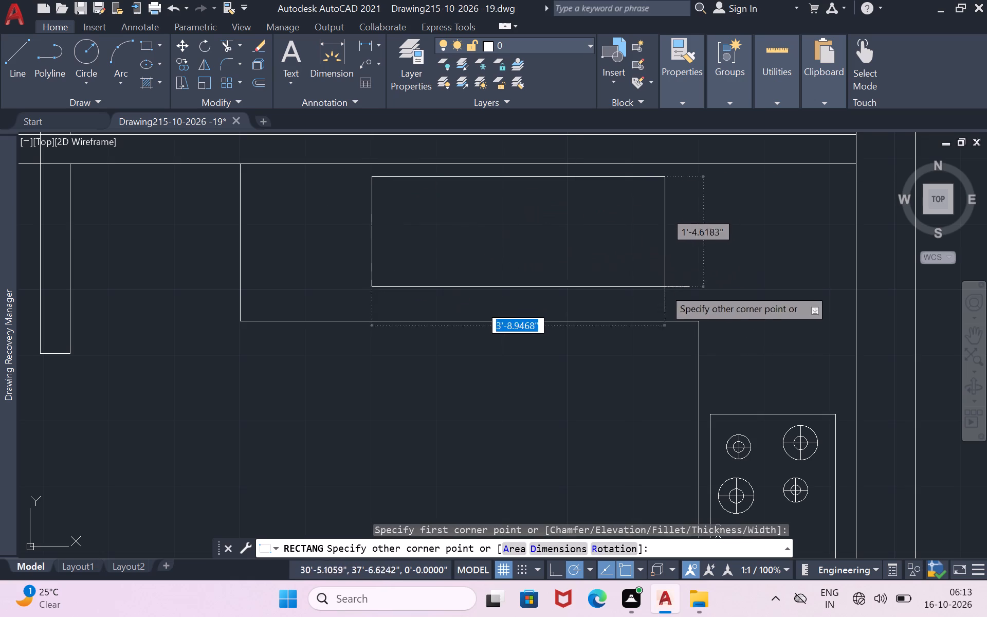
{"action": "left_click", "coordinate": [578, 308]}
Draw a second rectangle about 2'-3.5" by 1'-4.5" just inside the sink's outer rectangle.
{"action": "left_click", "coordinate": [150, 46]}
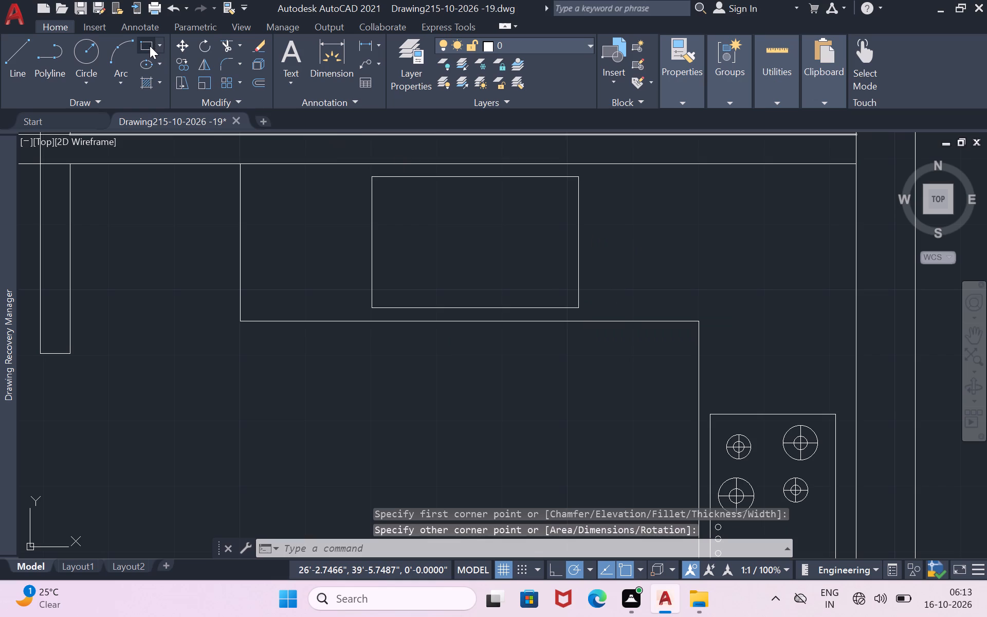
{"action": "left_click", "coordinate": [386, 187]}
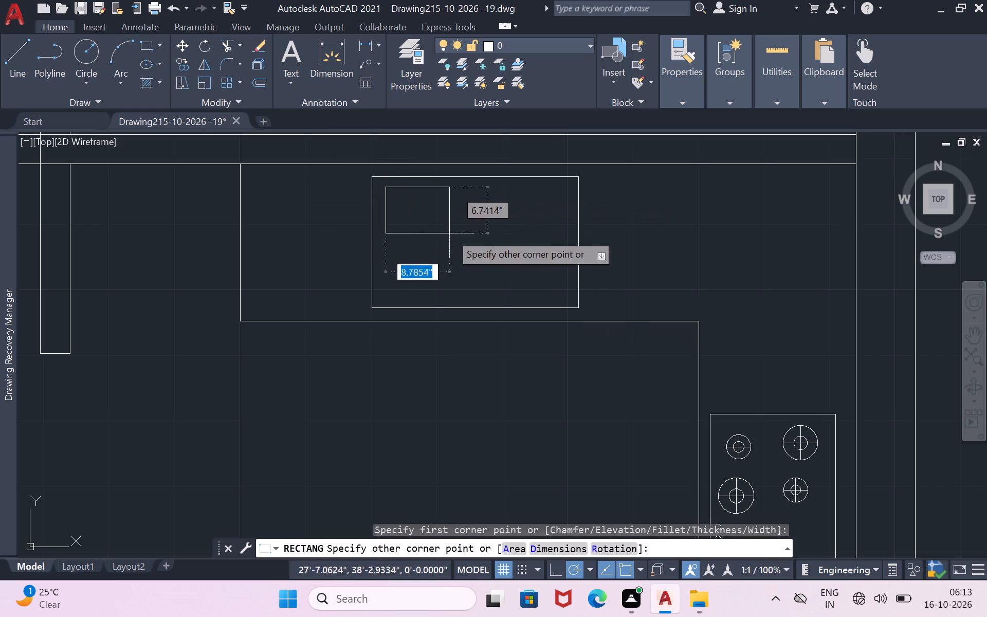
{"action": "left_click", "coordinate": [566, 295]}
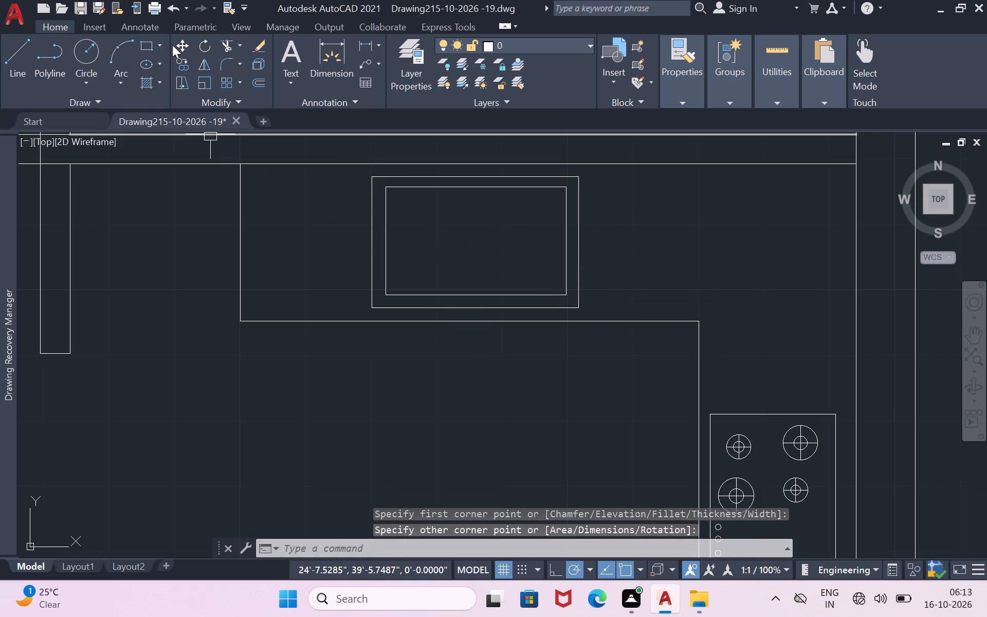
Draw a vertical line down the middle of the inner sink rectangle, splitting it into two equal halves.
{"action": "left_click", "coordinate": [9, 55]}
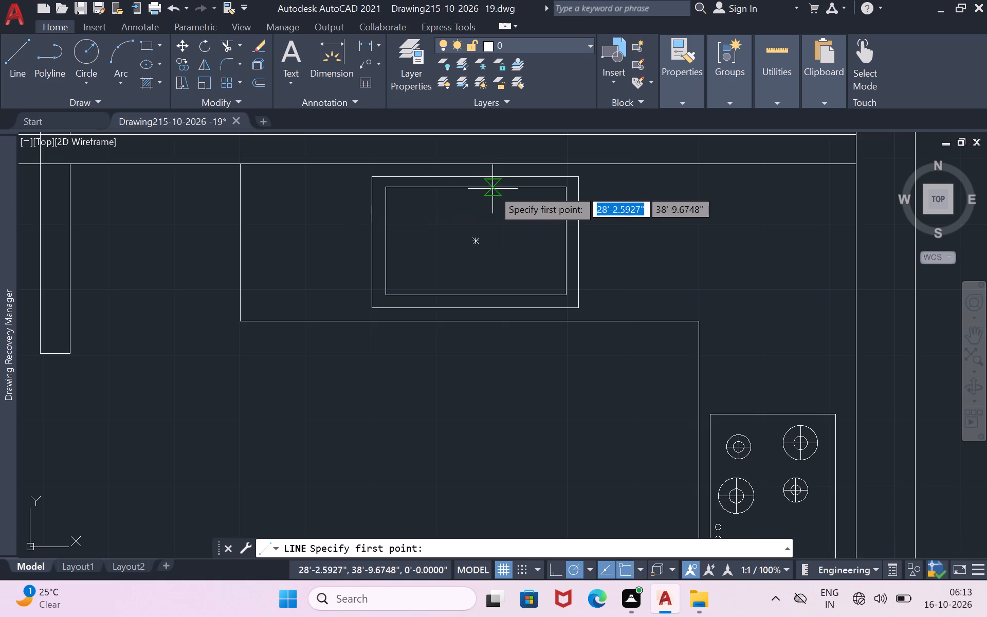
{"action": "left_click", "coordinate": [473, 186]}
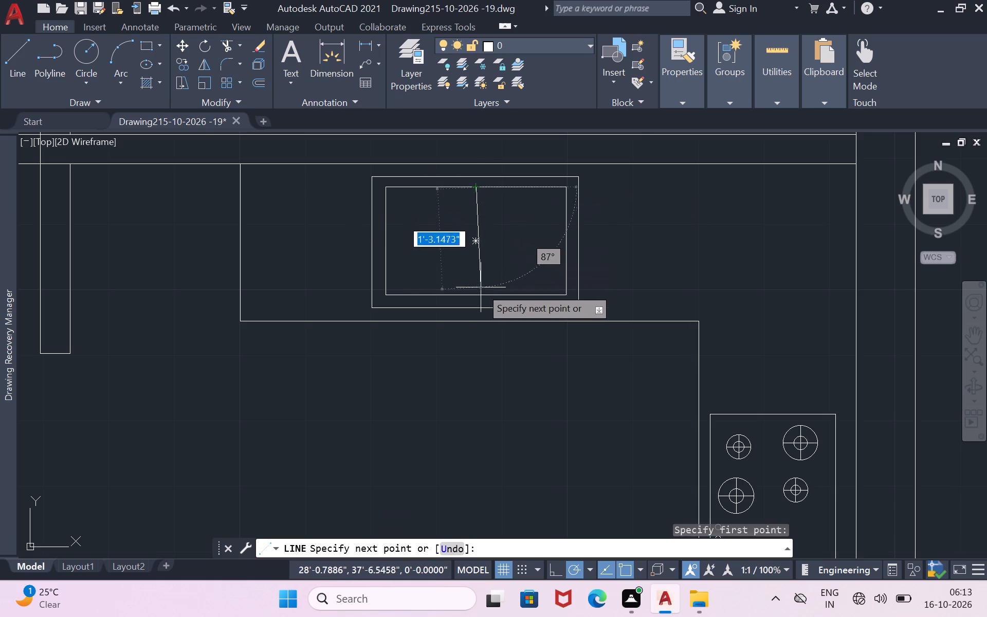
{"action": "left_click", "coordinate": [477, 301]}
{"action": "key", "text": "Return"}
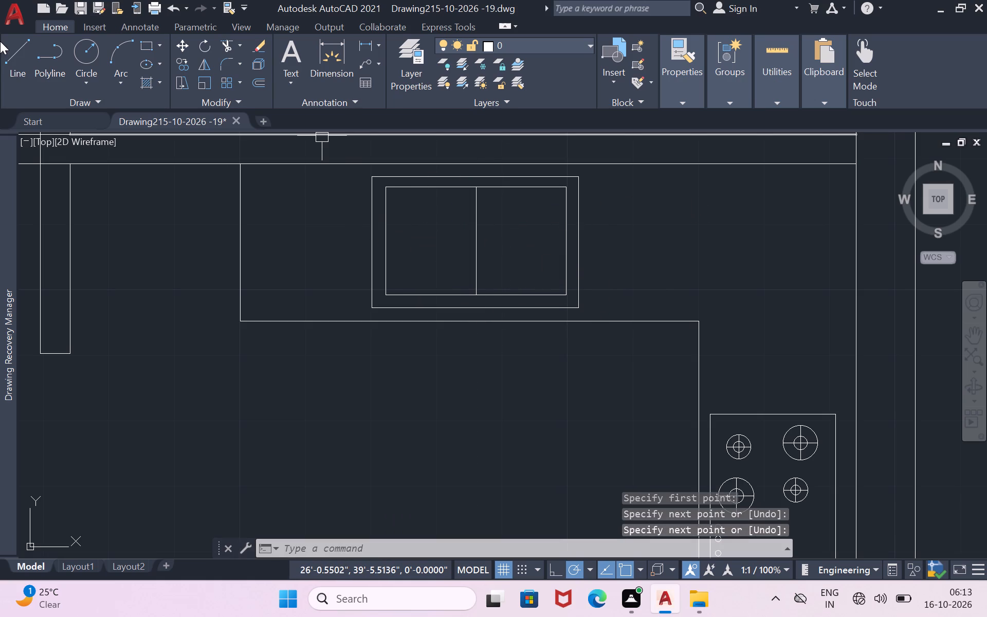
Draw a horizontal line near the top of the sink's right half, from the divider to the inner rectangle's right edge.
{"action": "left_click", "coordinate": [12, 52]}
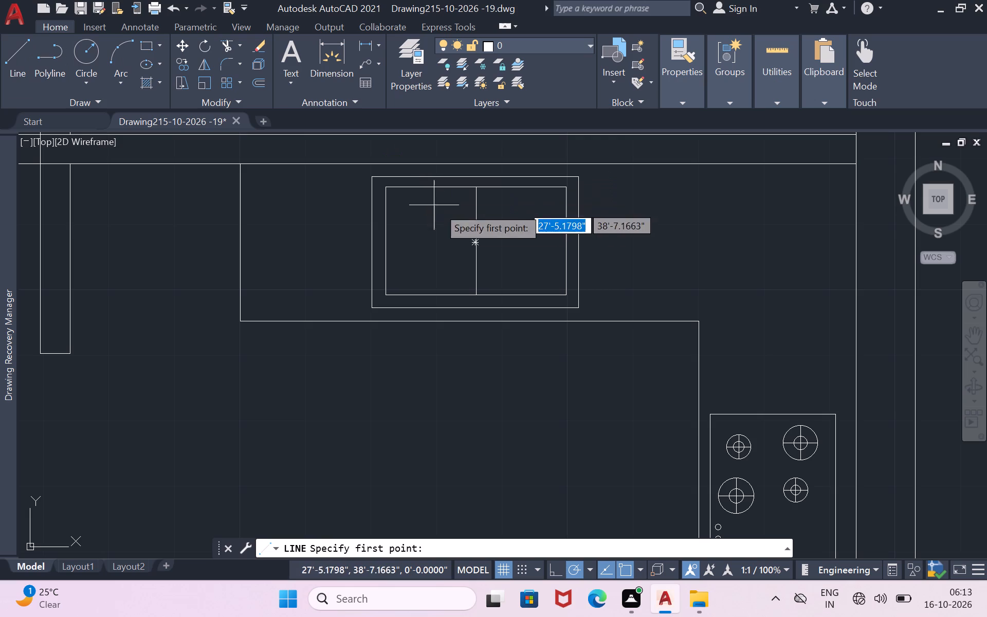
{"action": "scroll", "coordinate": [491, 205], "scroll_direction": "up", "scroll_amount": 2}
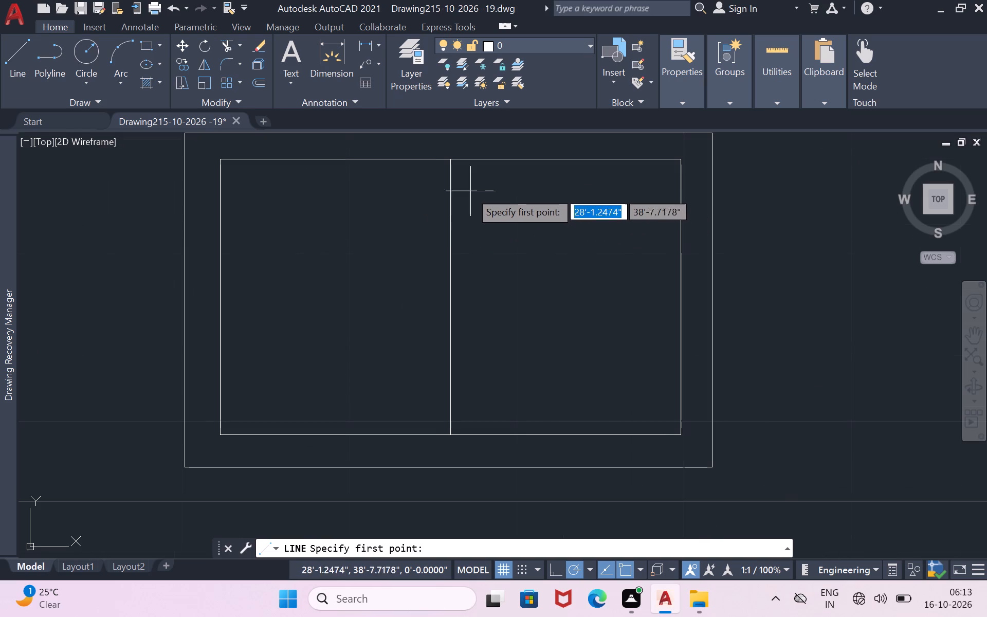
{"action": "left_click", "coordinate": [452, 182]}
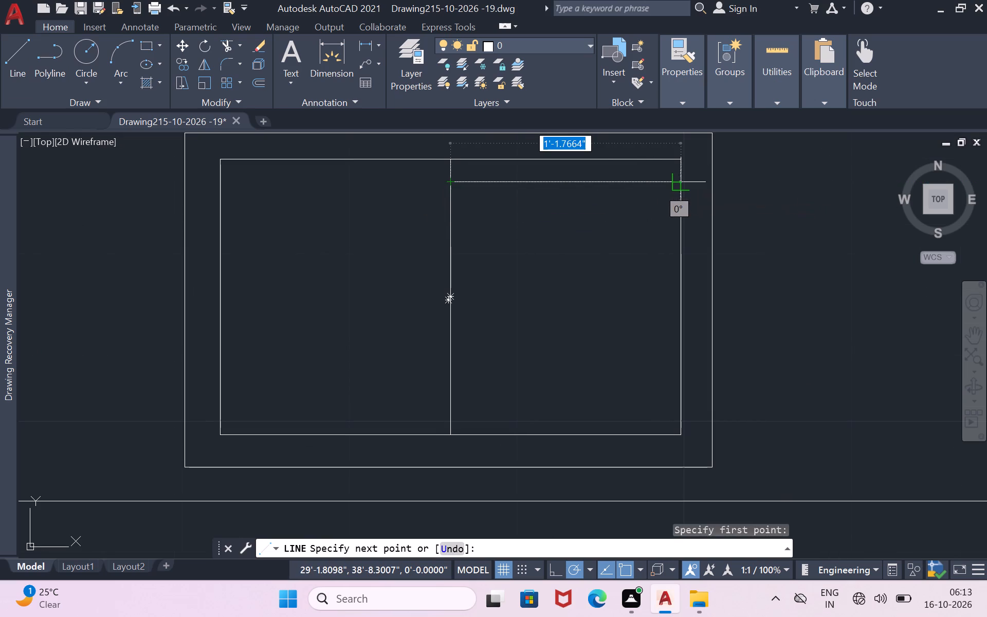
{"action": "left_click", "coordinate": [684, 183]}
{"action": "key", "text": "Return"}
Offset the horizontal line in the sink's right half downward at 1" spacing to make the first four drainboard grooves below it.
{"action": "left_click", "coordinate": [643, 180]}
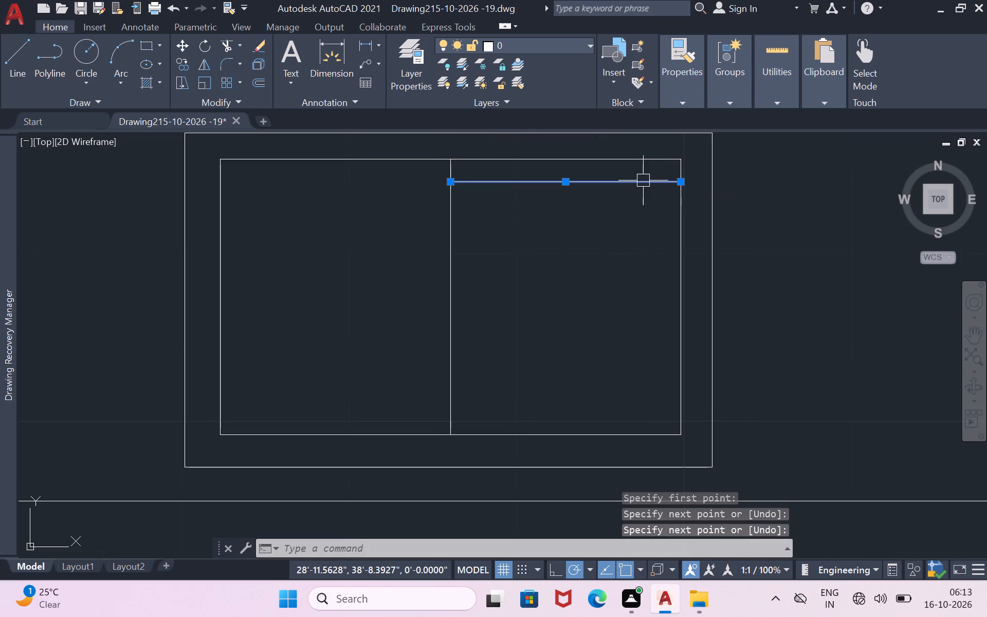
{"action": "key", "text": "o"}
{"action": "key", "text": "Return"}
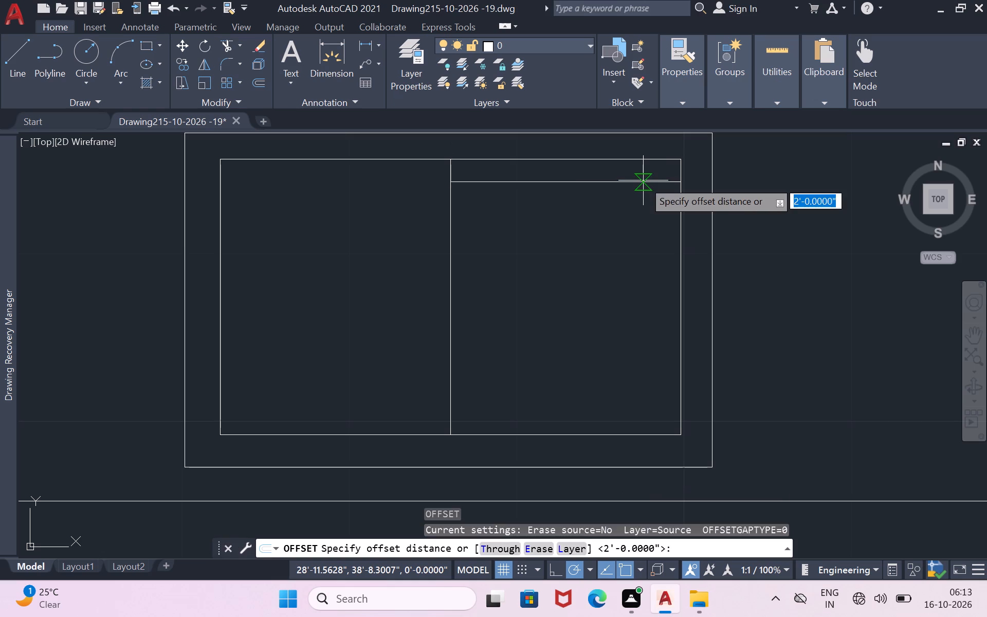
{"action": "left_click", "coordinate": [643, 182]}
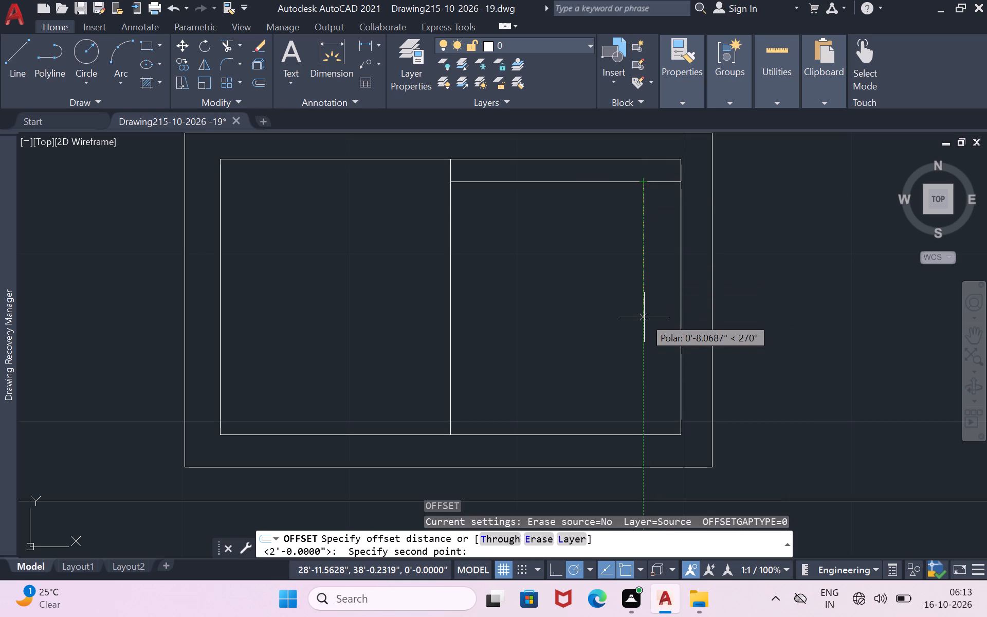
{"action": "type", "text": "1\""}
{"action": "key", "text": "Return"}
{"action": "left_click", "coordinate": [644, 317]}
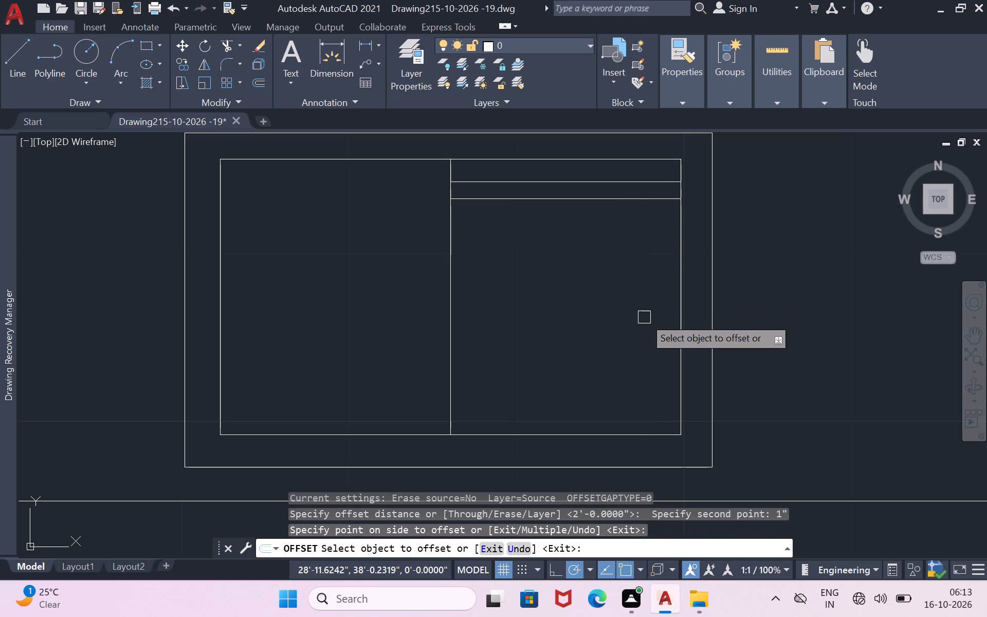
{"action": "left_click", "coordinate": [627, 201]}
{"action": "left_click", "coordinate": [637, 245]}
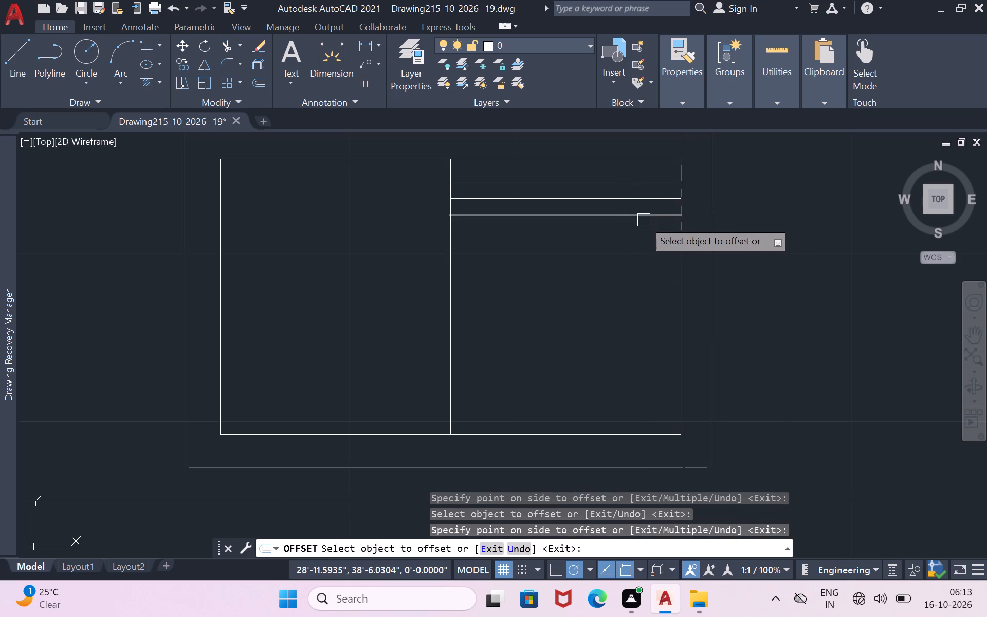
{"action": "left_click", "coordinate": [644, 220]}
{"action": "left_click", "coordinate": [644, 256]}
{"action": "left_click", "coordinate": [644, 232]}
{"action": "left_click", "coordinate": [646, 260]}
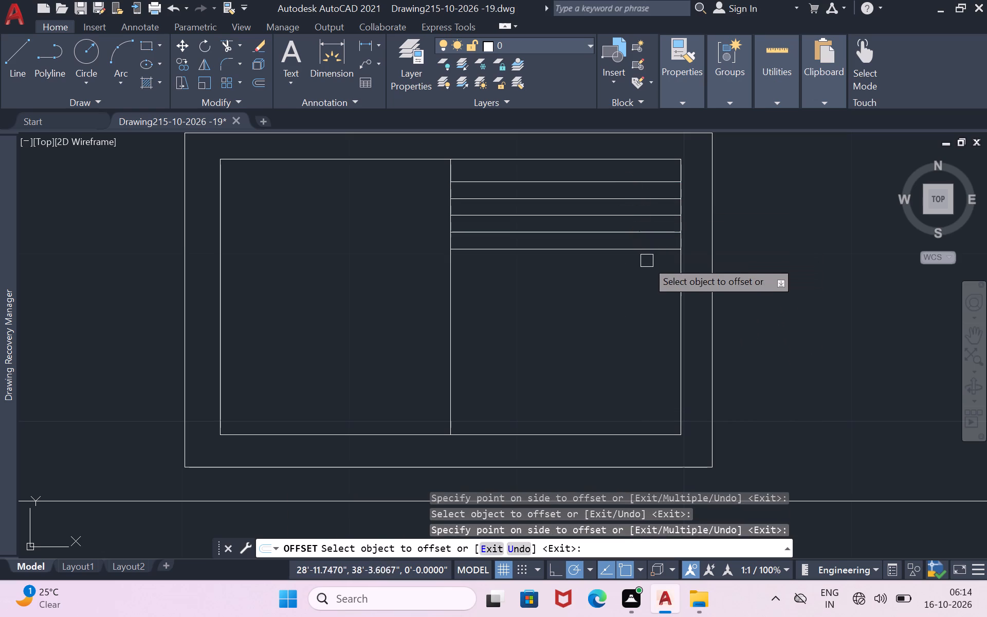
Continue the 1" downward offsets from the lowest drainboard line, adding six more grooves.
{"action": "left_click", "coordinate": [643, 246]}
{"action": "left_click", "coordinate": [643, 277]}
{"action": "left_click", "coordinate": [642, 267]}
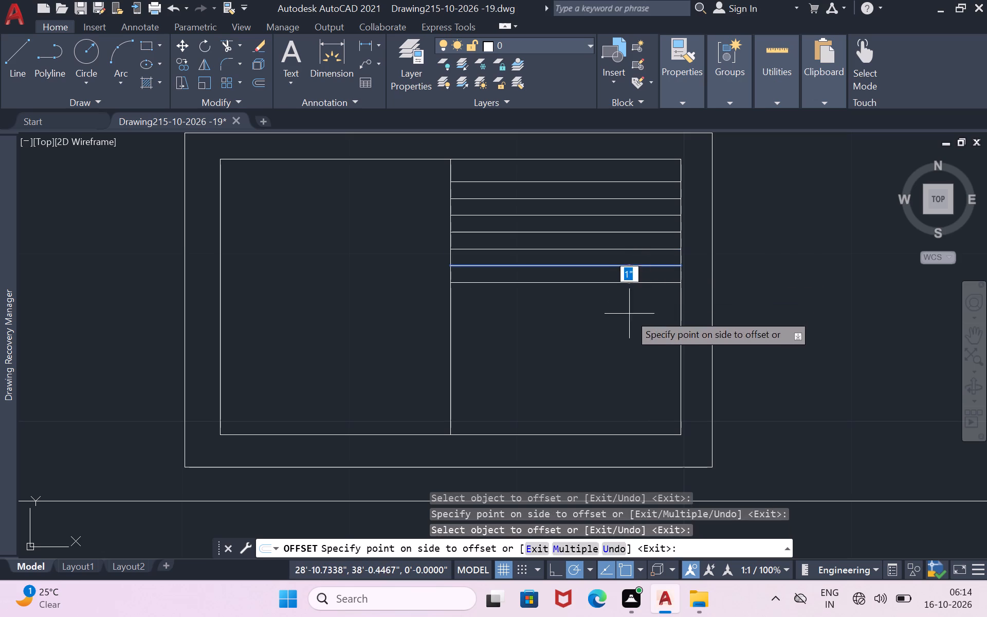
{"action": "left_click", "coordinate": [629, 314]}
{"action": "left_click", "coordinate": [630, 284]}
{"action": "left_click", "coordinate": [630, 305]}
{"action": "left_click_drag", "start_coordinate": [628, 297], "coordinate": [629, 305]}
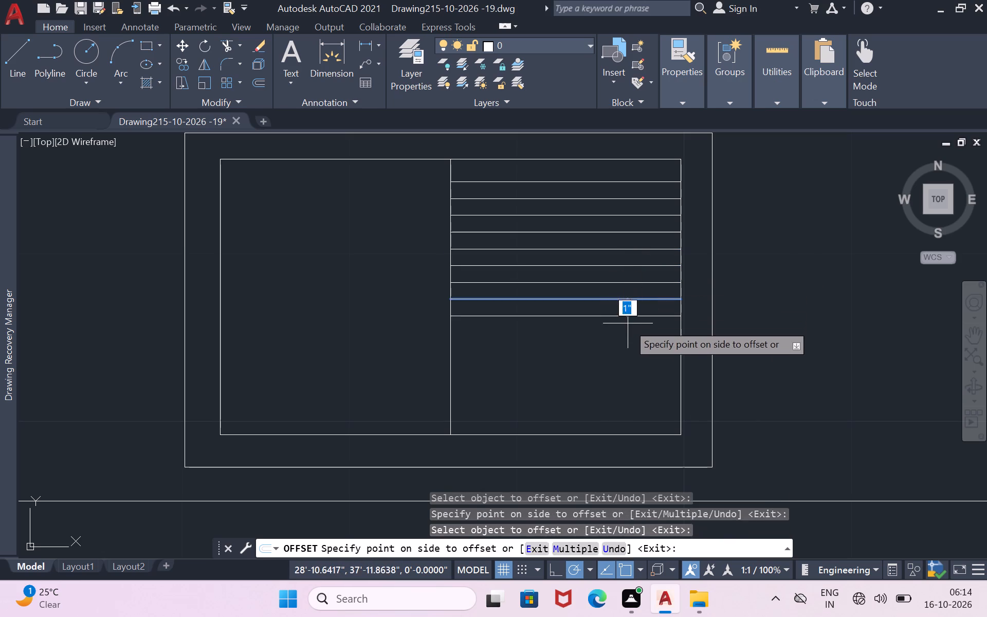
{"action": "left_click", "coordinate": [628, 323]}
{"action": "left_click", "coordinate": [625, 315]}
{"action": "left_click", "coordinate": [623, 340]}
{"action": "left_click", "coordinate": [622, 335]}
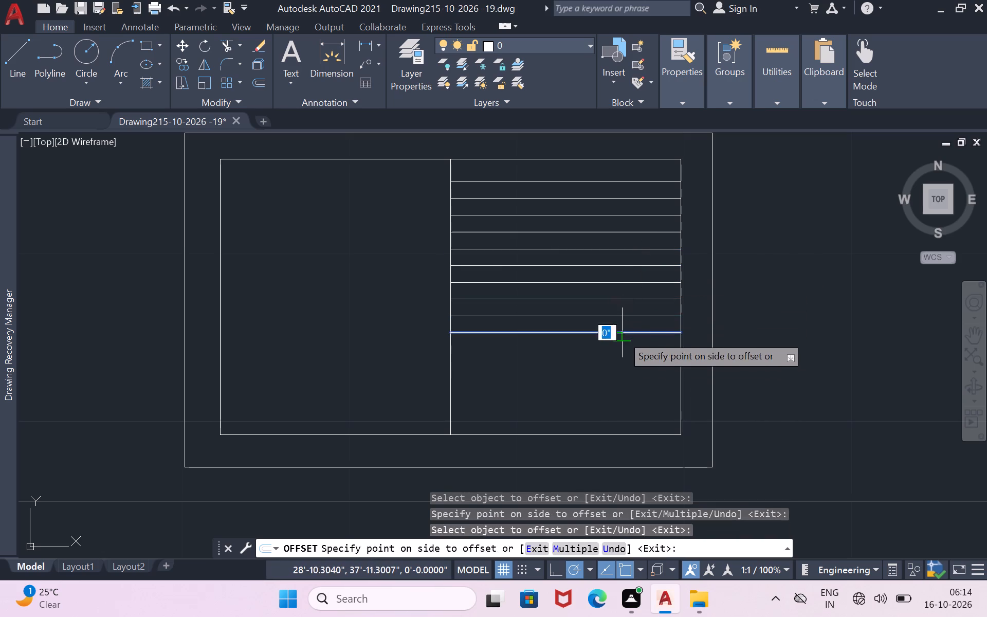
{"action": "left_click", "coordinate": [615, 366]}
Add four more 1" downward offsets to fill the drainboard to the inner rectangle's bottom edge, and finish offsetting.
{"action": "left_click", "coordinate": [614, 344]}
{"action": "left_click", "coordinate": [614, 350]}
{"action": "left_click", "coordinate": [614, 349]}
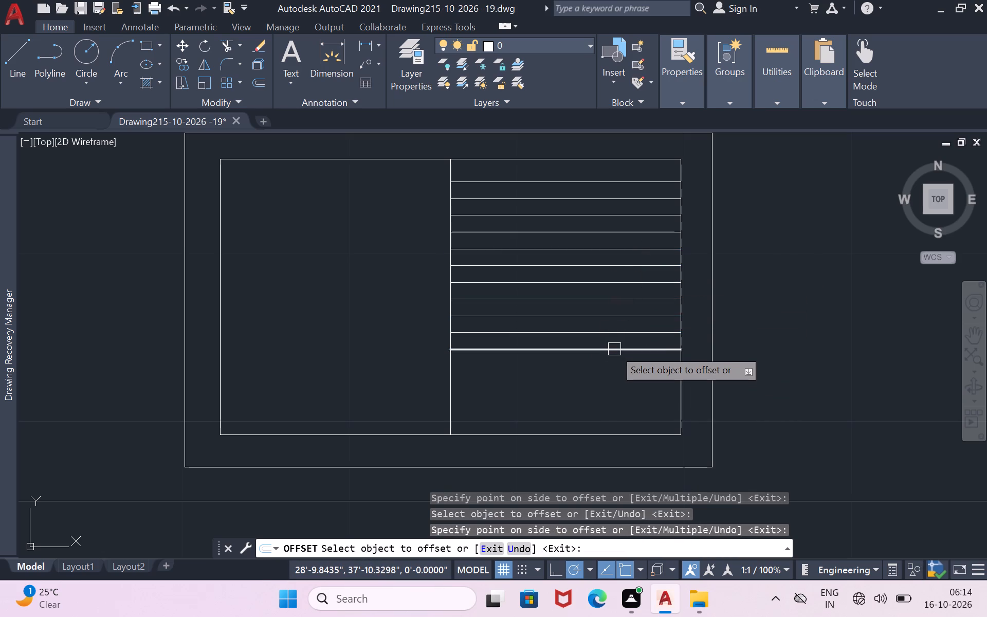
{"action": "left_click", "coordinate": [613, 371]}
{"action": "left_click", "coordinate": [613, 355]}
{"action": "left_click", "coordinate": [613, 375]}
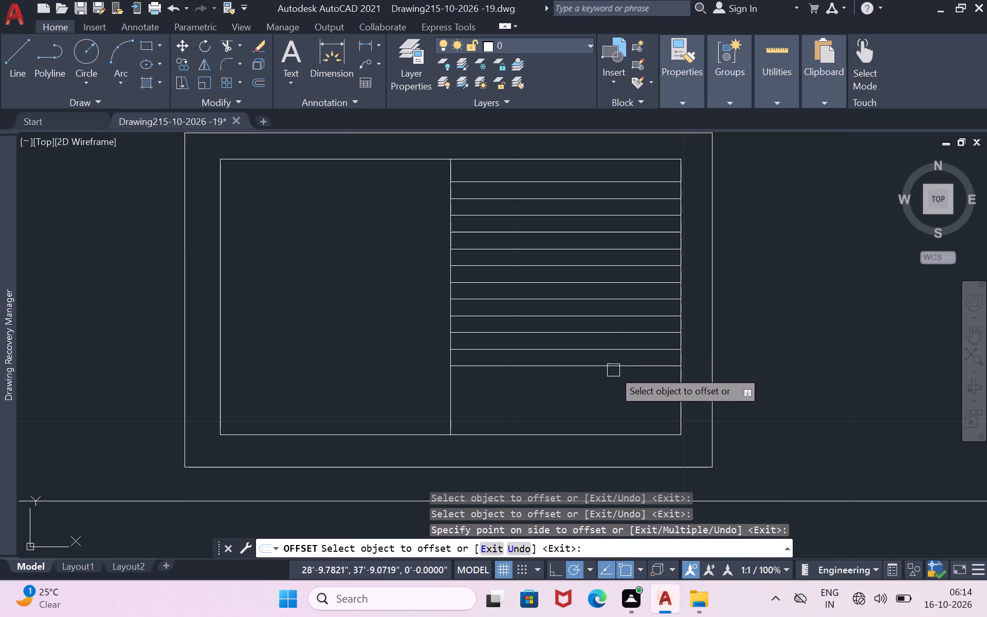
{"action": "left_click", "coordinate": [613, 367]}
{"action": "left_click", "coordinate": [602, 390]}
{"action": "left_click", "coordinate": [600, 380]}
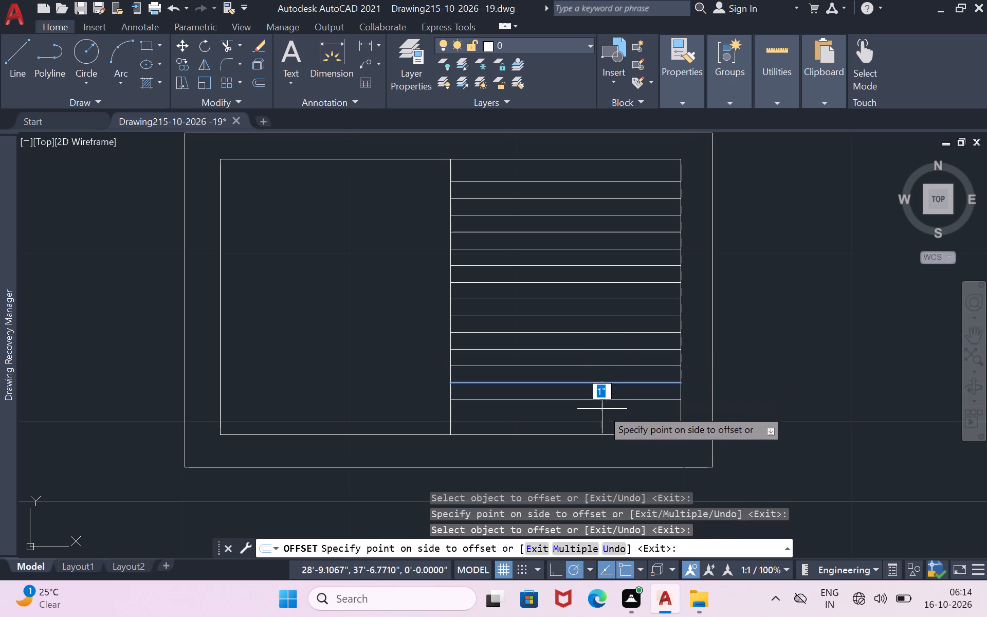
{"action": "left_click", "coordinate": [602, 409]}
{"action": "left_click", "coordinate": [602, 399]}
{"action": "left_click", "coordinate": [605, 426]}
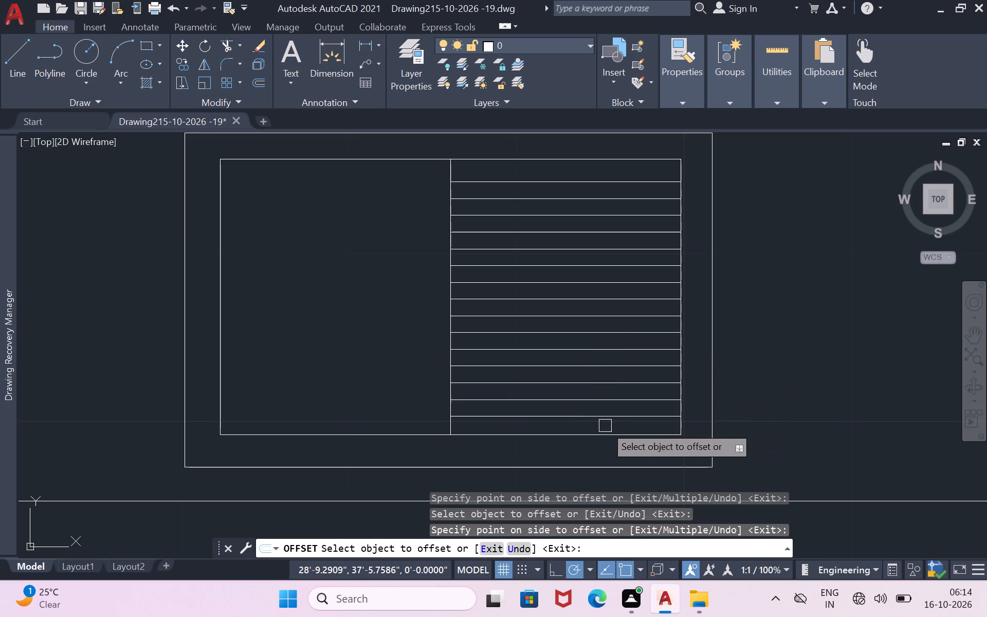
{"action": "scroll", "coordinate": [611, 326], "scroll_direction": "down", "scroll_amount": 1}
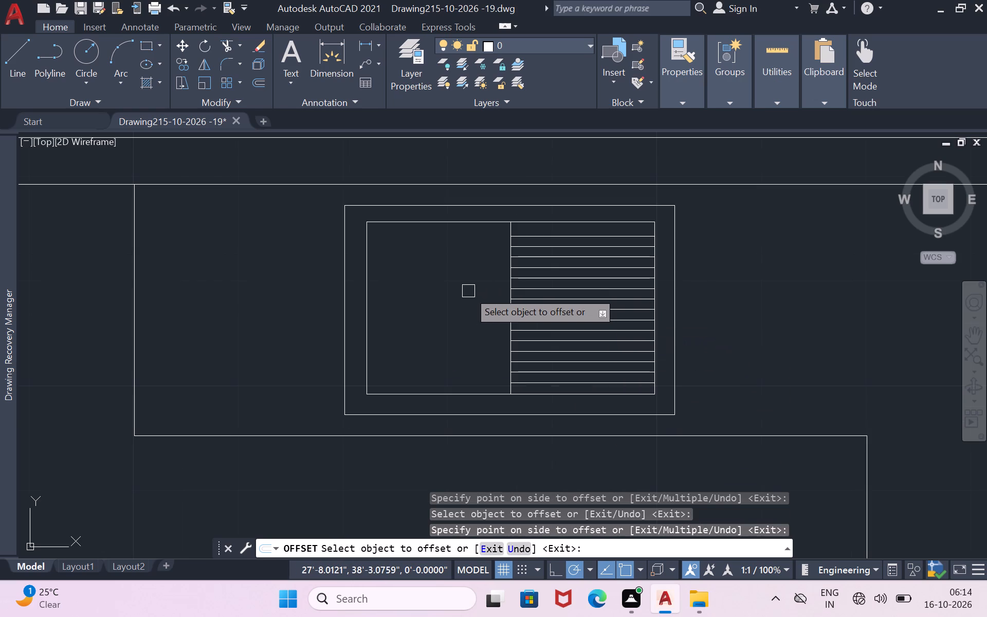
{"action": "key", "text": "Return"}
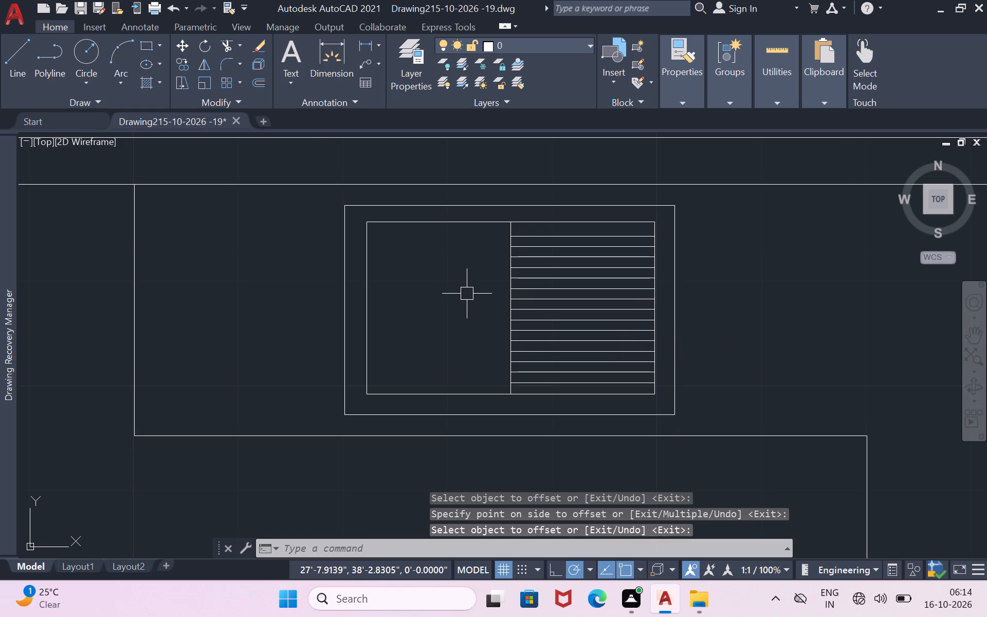
Draw a basin rectangle about 11.5" by 1'-1.8" inside the sink's left half.
{"action": "left_click", "coordinate": [141, 48]}
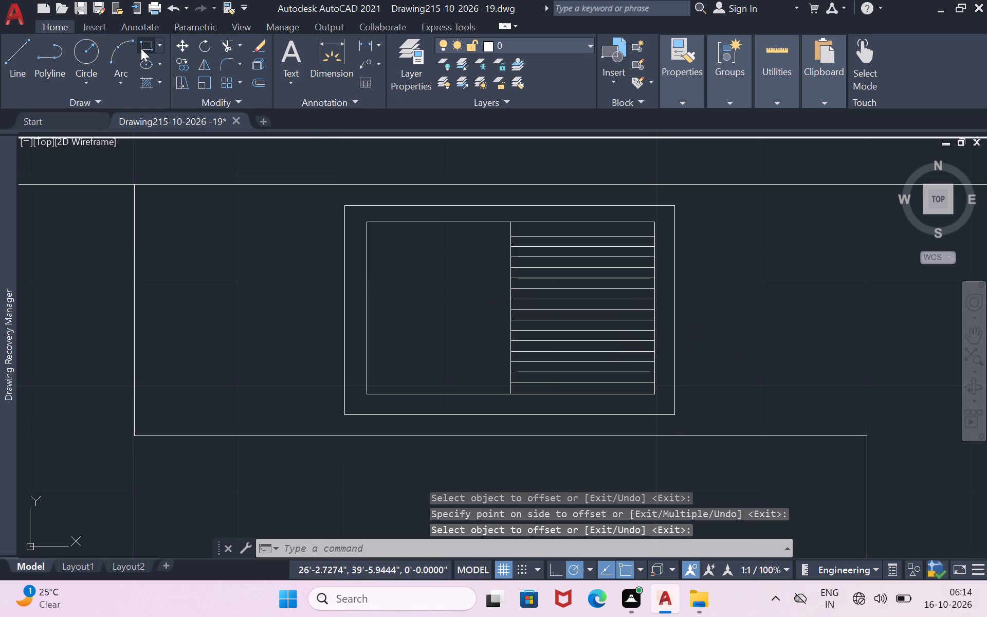
{"action": "left_click", "coordinate": [377, 235]}
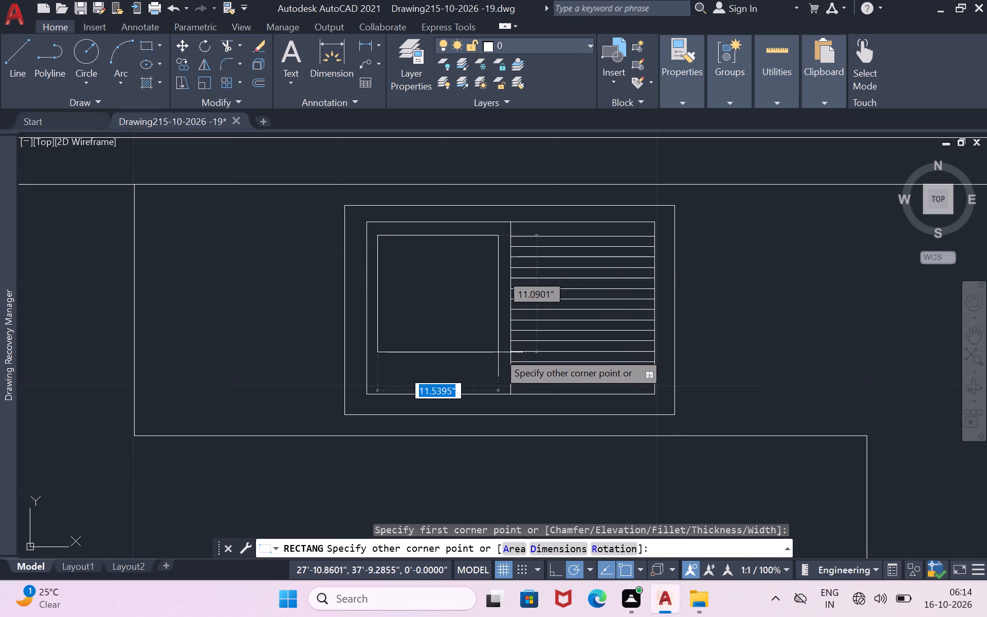
{"action": "left_click", "coordinate": [498, 380]}
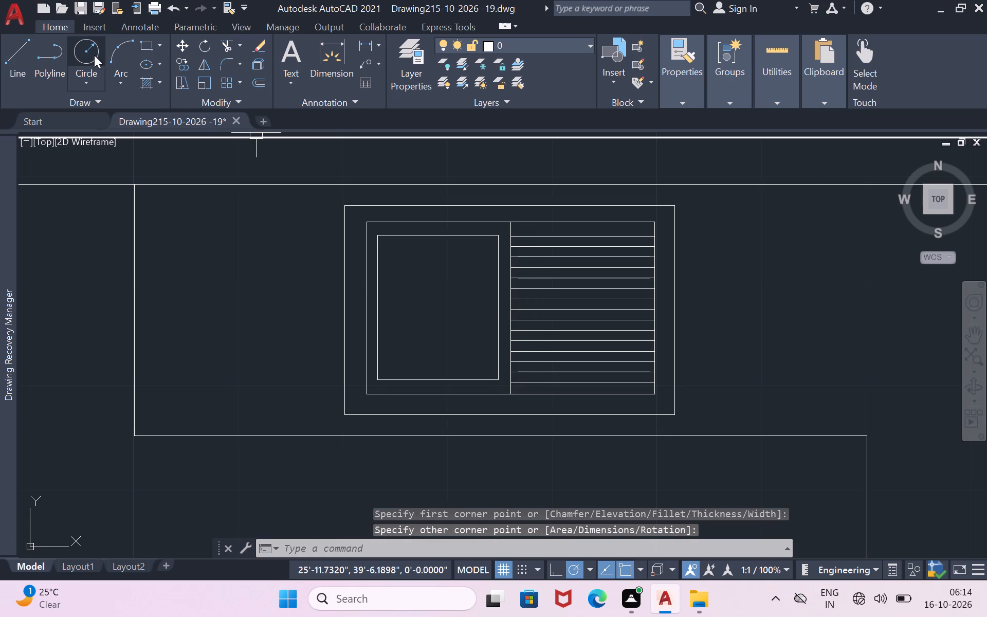
Draw a drain circle of about 0.8" radius near the center of the sink basin.
{"action": "left_click", "coordinate": [88, 48]}
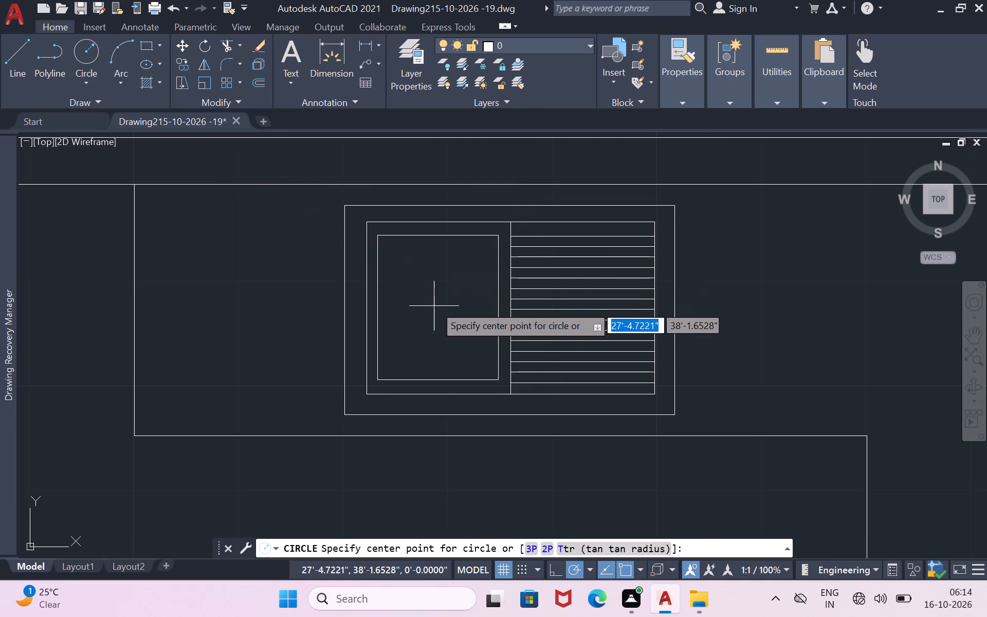
{"action": "left_click", "coordinate": [434, 303]}
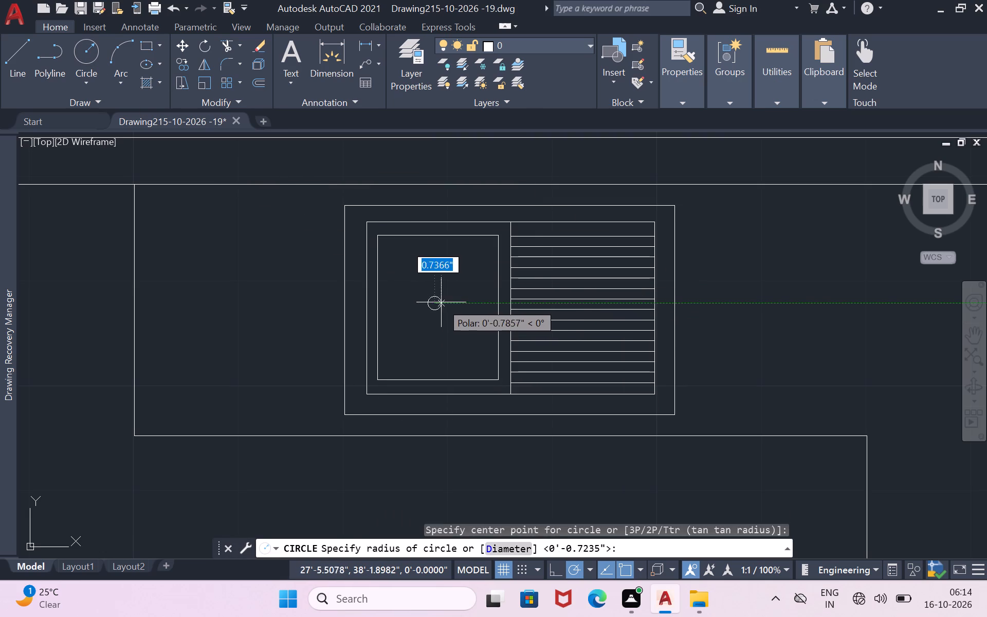
{"action": "left_click", "coordinate": [443, 304]}
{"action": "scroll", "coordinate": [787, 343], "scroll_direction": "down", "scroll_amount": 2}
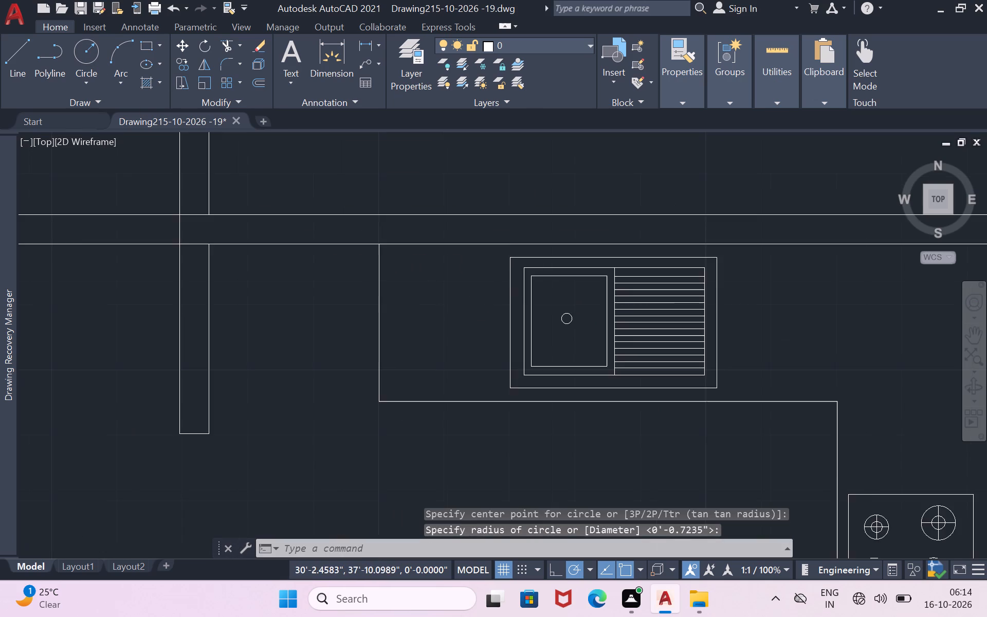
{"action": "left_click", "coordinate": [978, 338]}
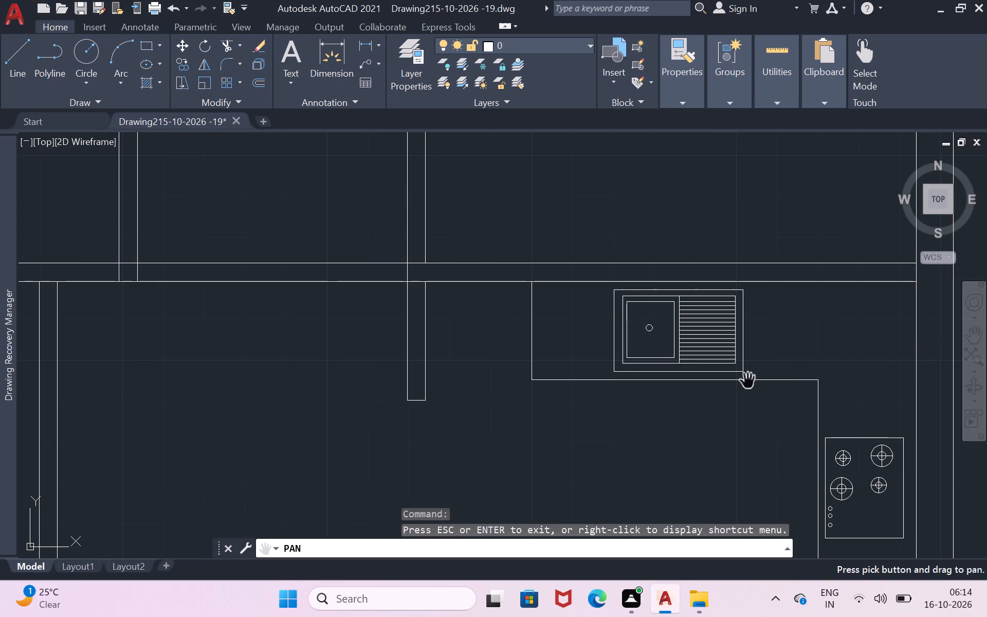
Look over the whole floor plan, from the kitchen down to the bottom wall and back up to the top rooms.
{"action": "scroll", "coordinate": [747, 373], "scroll_direction": "down", "scroll_amount": 2}
{"action": "left_click_drag", "start_coordinate": [725, 416], "coordinate": [699, 170]}
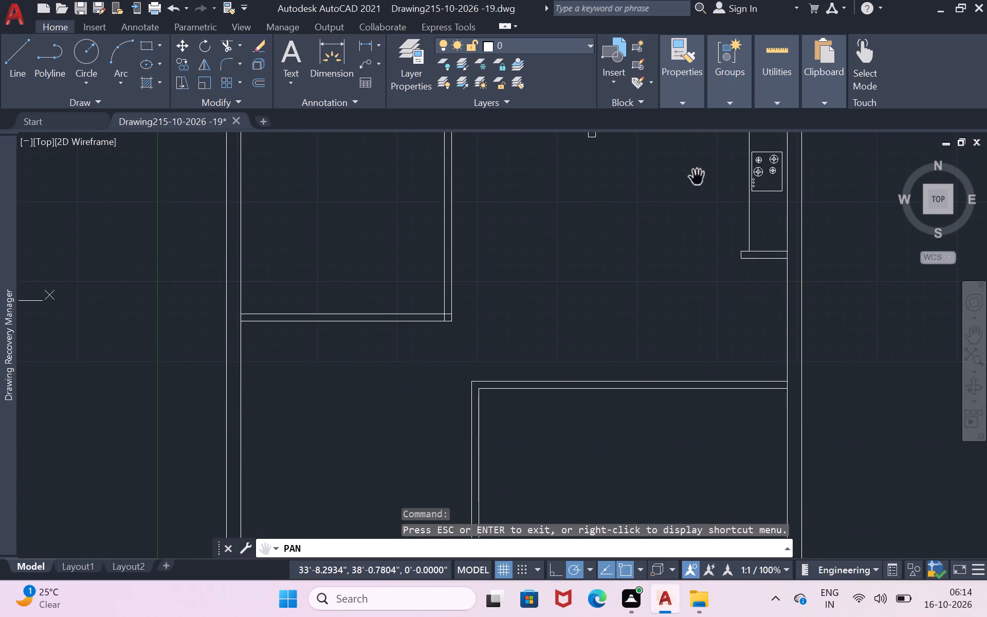
{"action": "scroll", "coordinate": [694, 191], "scroll_direction": "down", "scroll_amount": 1}
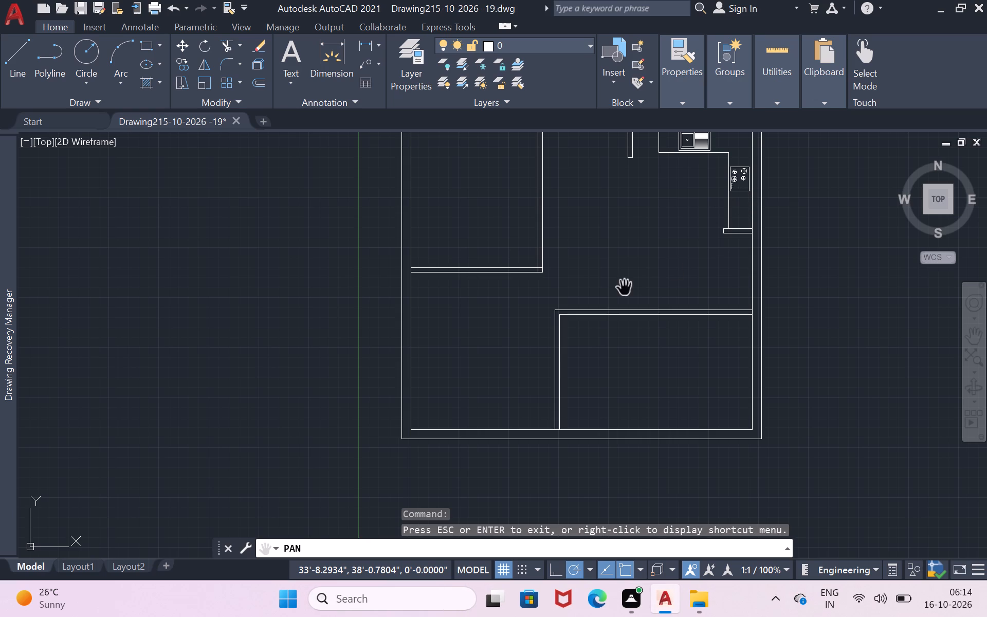
{"action": "left_click_drag", "start_coordinate": [619, 281], "coordinate": [472, 233]}
{"action": "scroll", "coordinate": [520, 223], "scroll_direction": "up", "scroll_amount": 1}
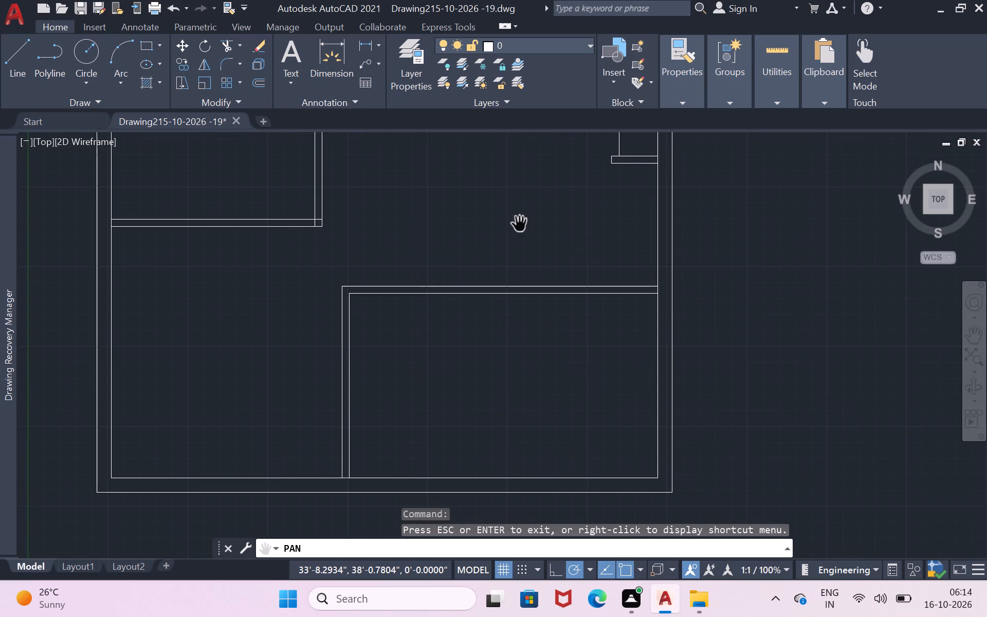
{"action": "scroll", "coordinate": [520, 223], "scroll_direction": "down", "scroll_amount": 1}
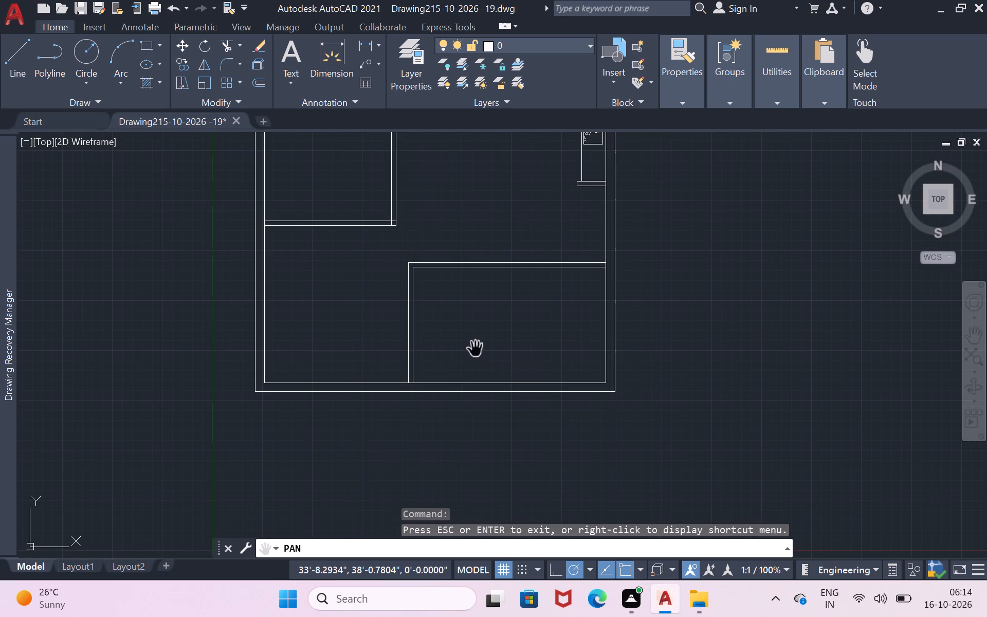
{"action": "left_click_drag", "start_coordinate": [482, 333], "coordinate": [651, 466]}
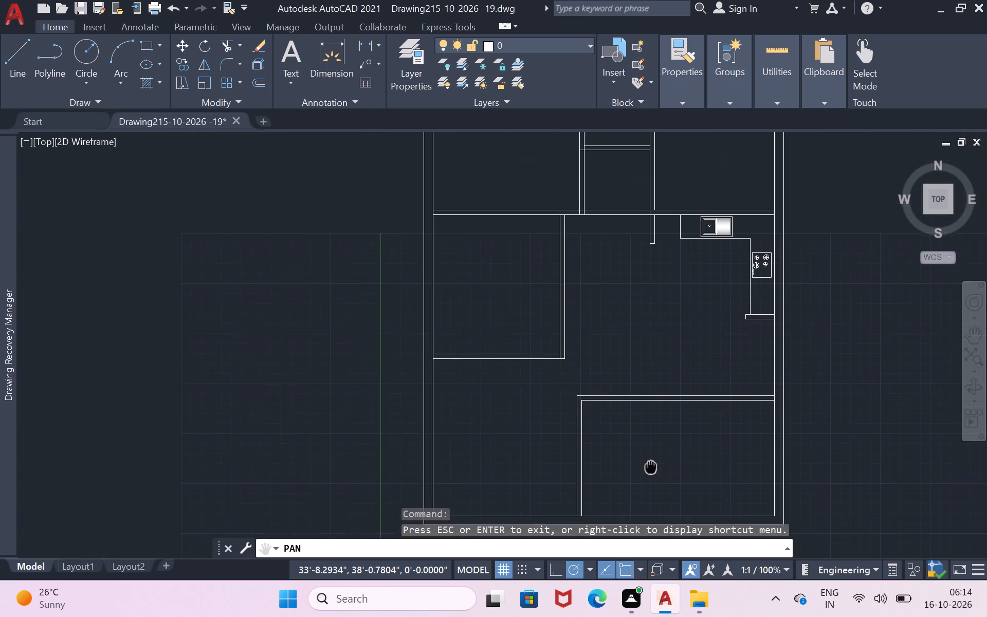
{"action": "left_click_drag", "start_coordinate": [651, 466], "coordinate": [618, 614]}
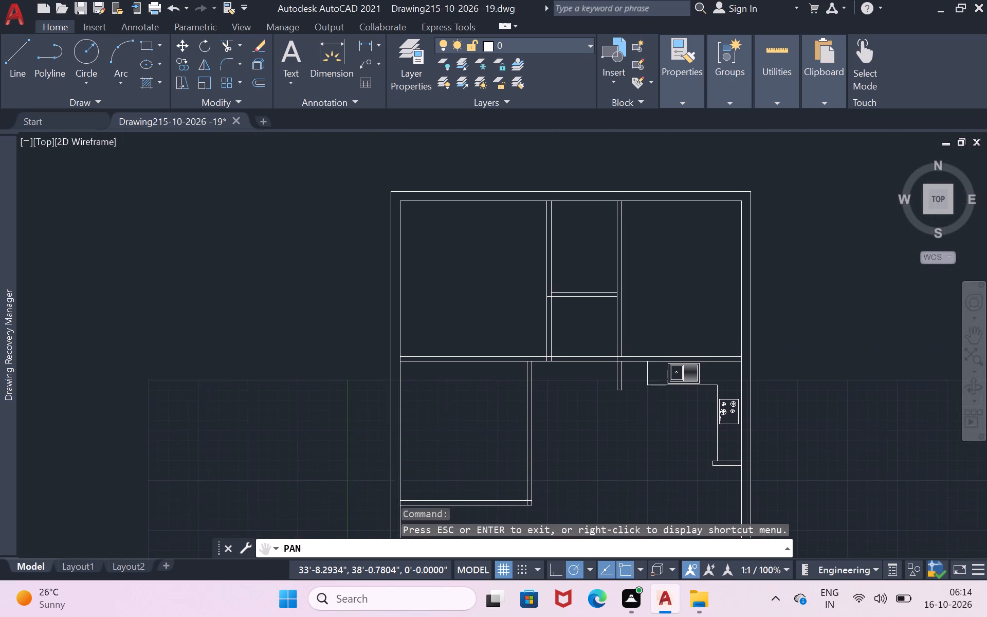
{"action": "left_click_drag", "start_coordinate": [618, 614], "coordinate": [618, 614]}
{"action": "left_click_drag", "start_coordinate": [613, 330], "coordinate": [610, 378]}
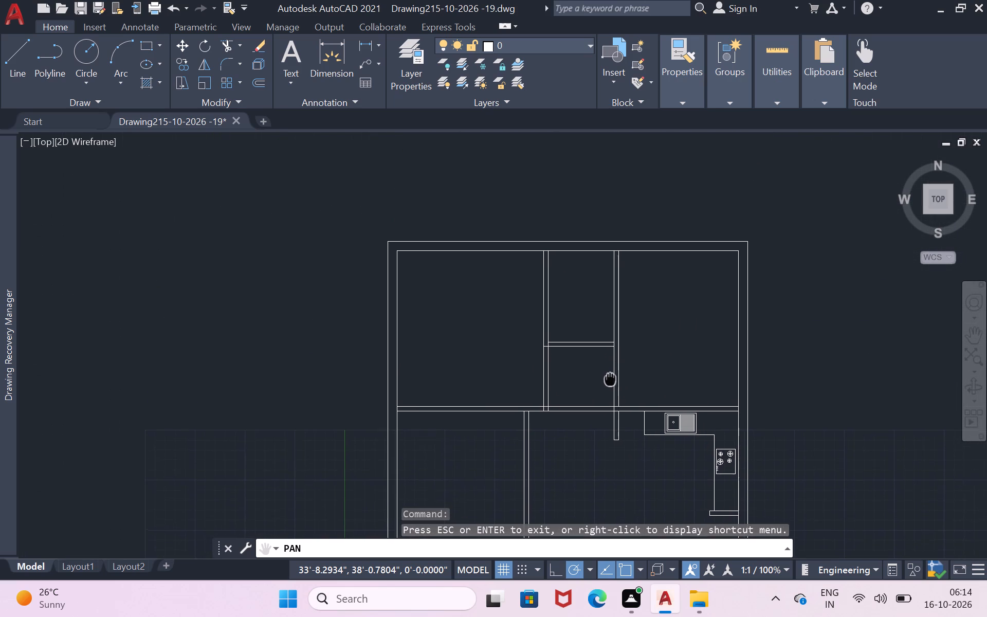
{"action": "left_click_drag", "start_coordinate": [610, 378], "coordinate": [608, 385]}
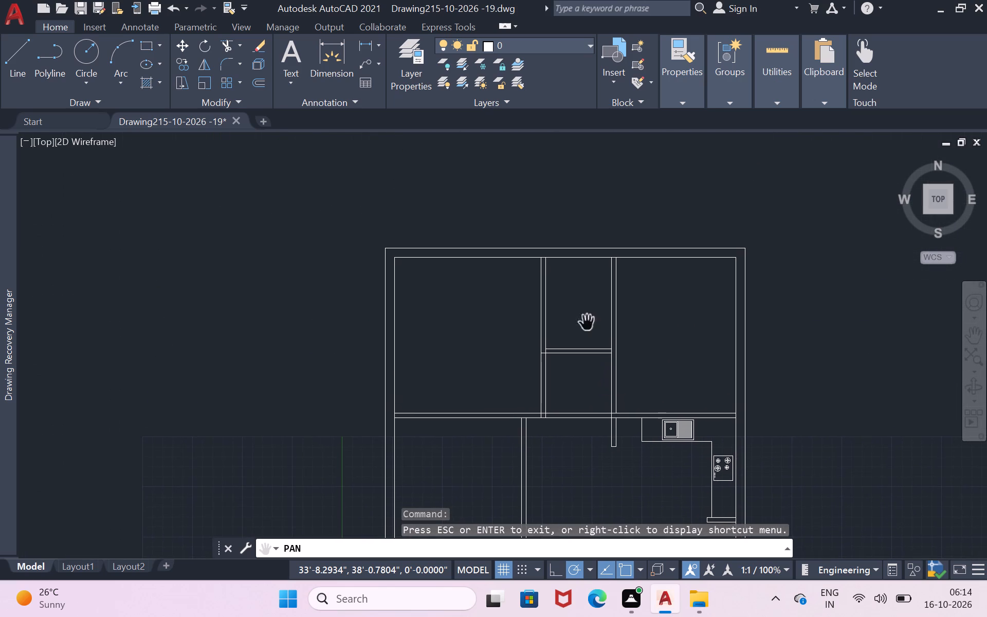
Draw a window about 1'-11" wide in the top outer wall of the narrow middle room, with two jamb lines and a centre line.
{"action": "left_click", "coordinate": [16, 51]}
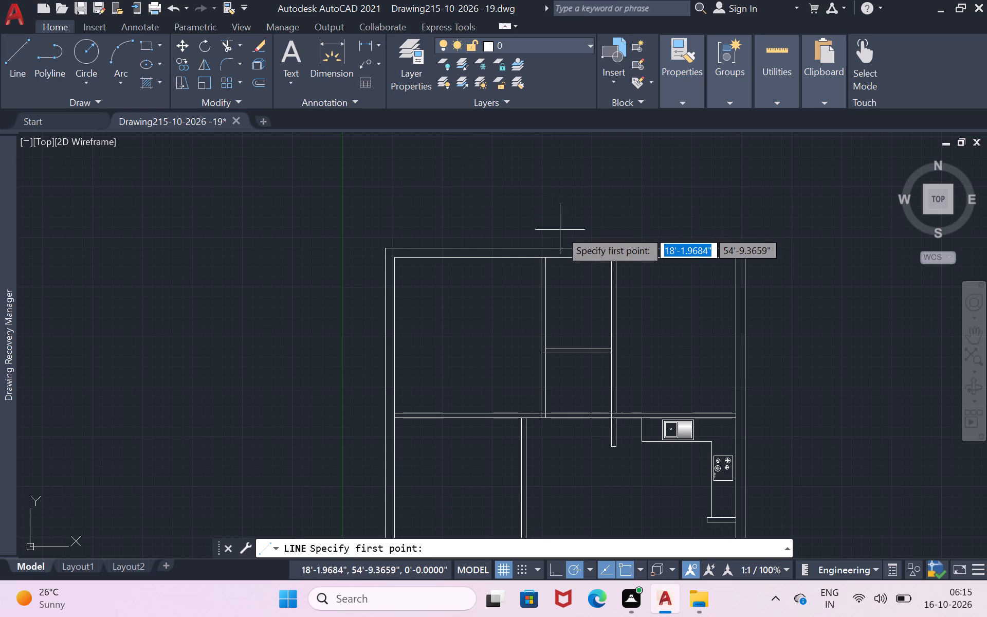
{"action": "scroll", "coordinate": [560, 230], "scroll_direction": "up", "scroll_amount": 1}
{"action": "scroll", "coordinate": [587, 285], "scroll_direction": "up", "scroll_amount": 1}
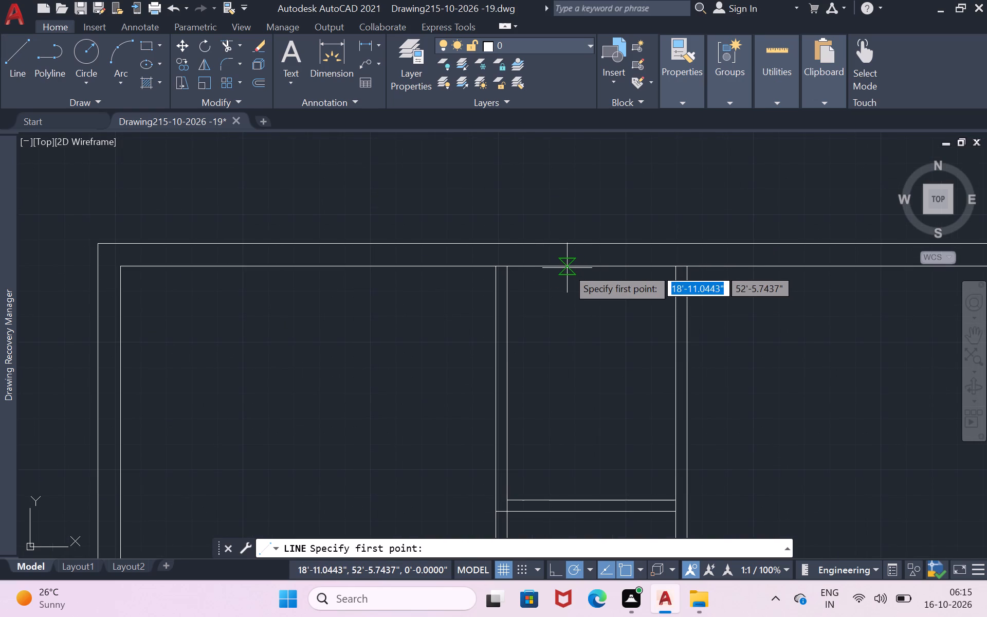
{"action": "left_click_drag", "start_coordinate": [567, 268], "coordinate": [567, 263]}
{"action": "left_click", "coordinate": [567, 247]}
{"action": "key", "text": "Return"}
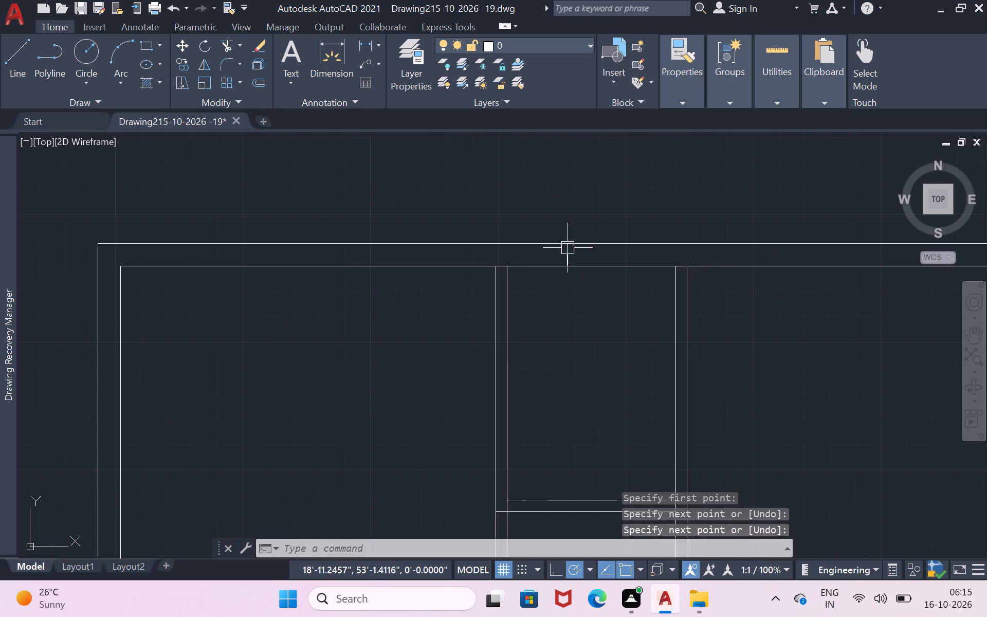
{"action": "key", "text": "Return"}
{"action": "left_click", "coordinate": [626, 266]}
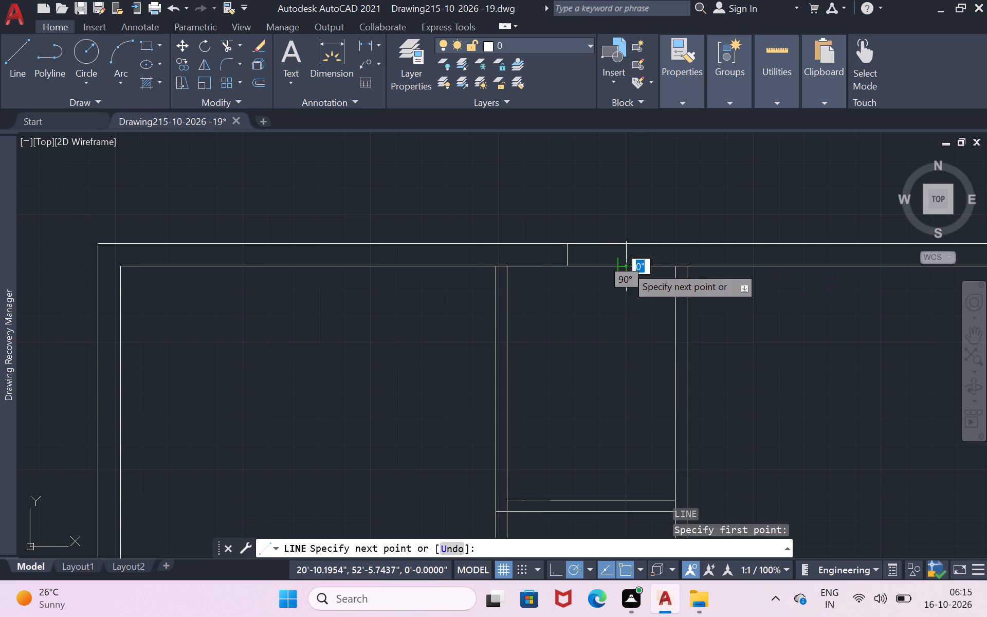
{"action": "left_click", "coordinate": [626, 246]}
{"action": "key", "text": "Return"}
{"action": "key", "text": "Return"}
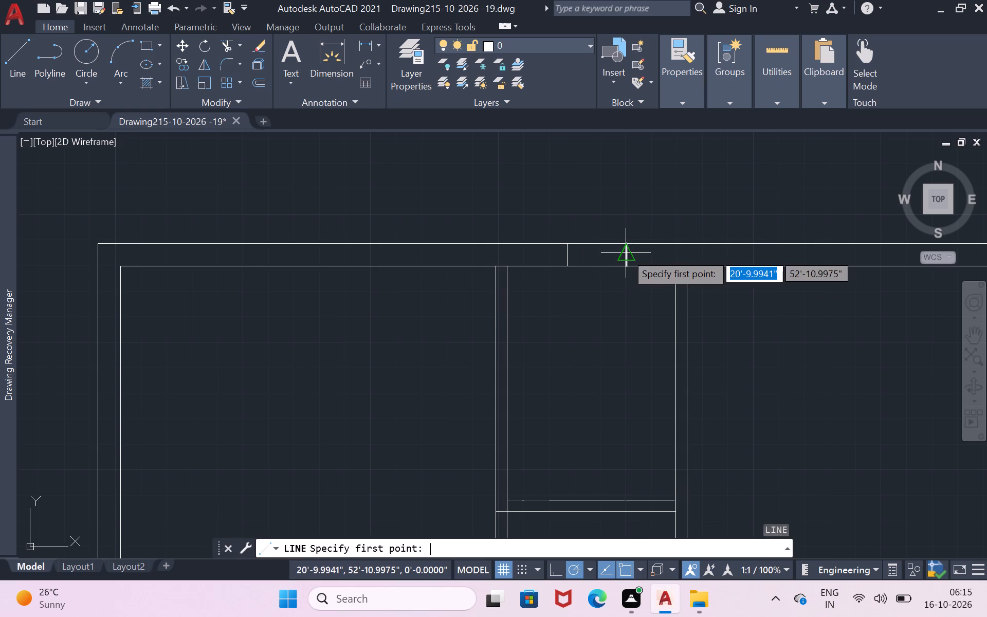
{"action": "left_click", "coordinate": [626, 254]}
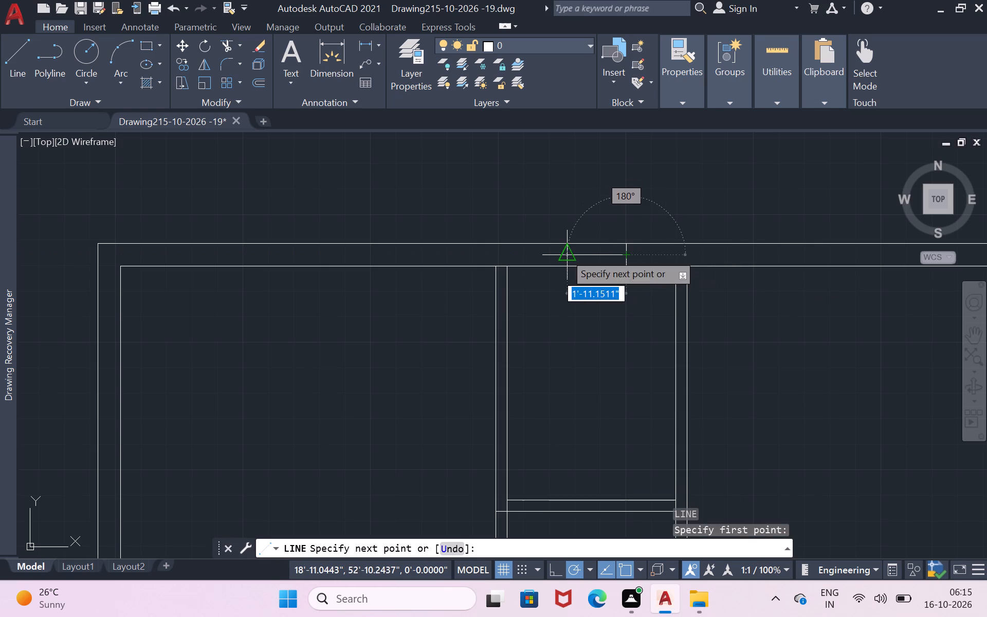
{"action": "left_click", "coordinate": [564, 253]}
{"action": "key", "text": "Return"}
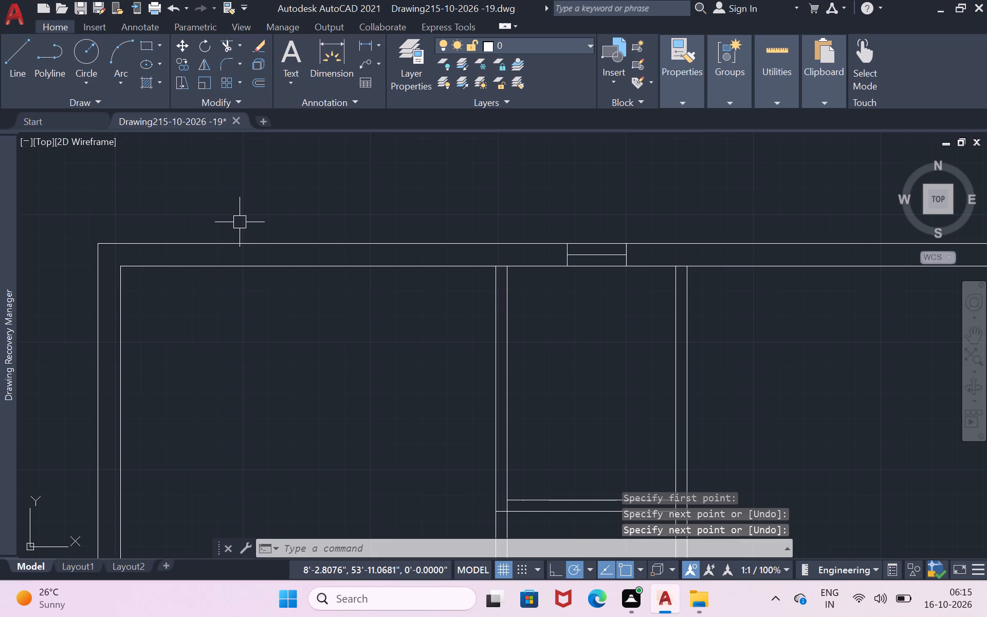
Draw a 4'3" wide window in the top outer wall of the top-left room, with a centre line between two jamb lines.
{"action": "key", "text": "Return"}
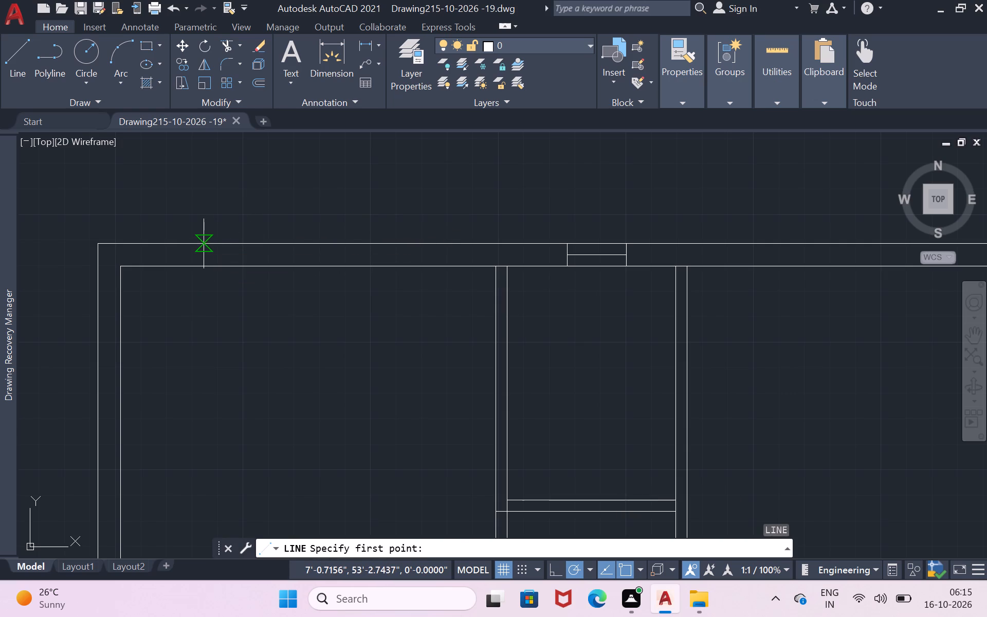
{"action": "left_click", "coordinate": [204, 244]}
{"action": "left_click", "coordinate": [204, 269]}
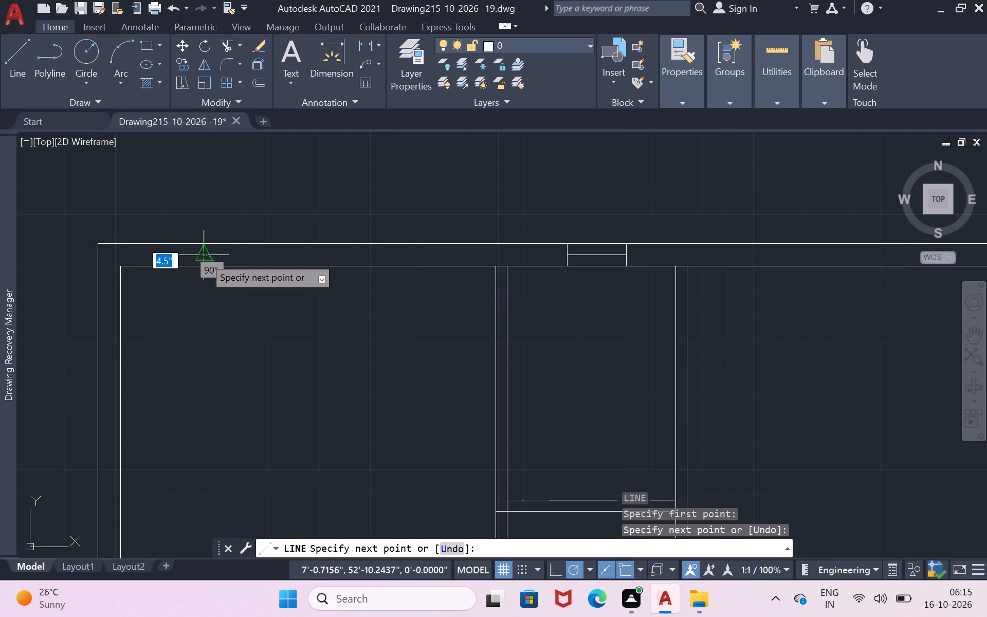
{"action": "left_click", "coordinate": [204, 255]}
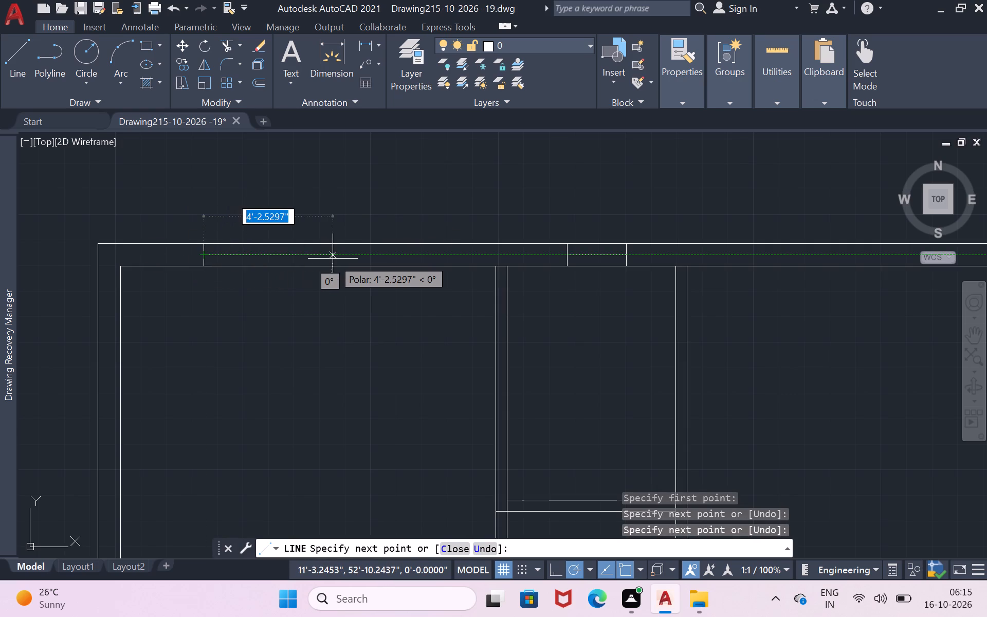
{"action": "key", "text": "4"}
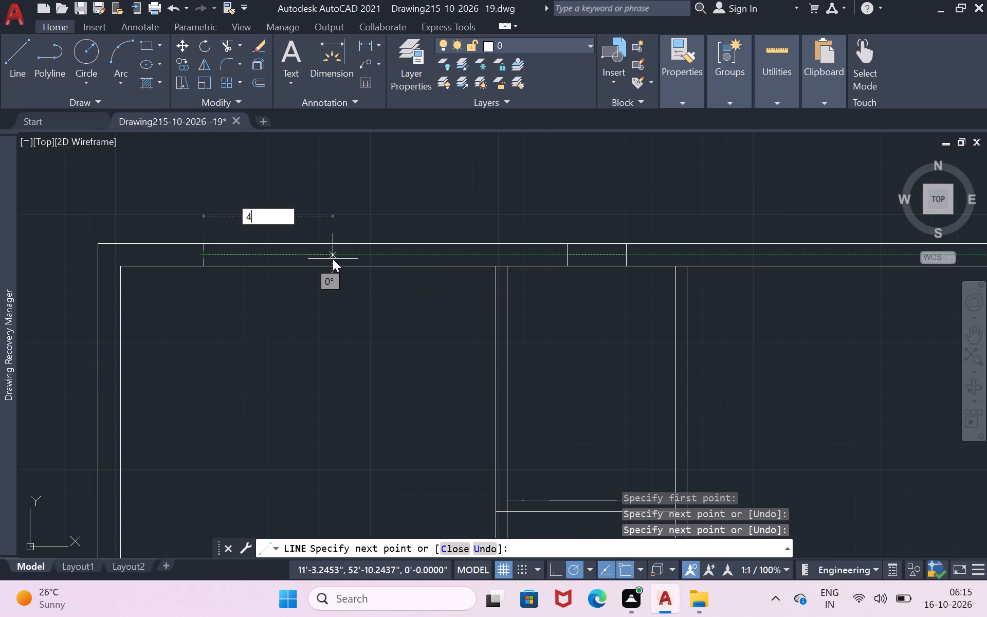
{"action": "type", "text": "'3\""}
{"action": "key", "text": "Return"}
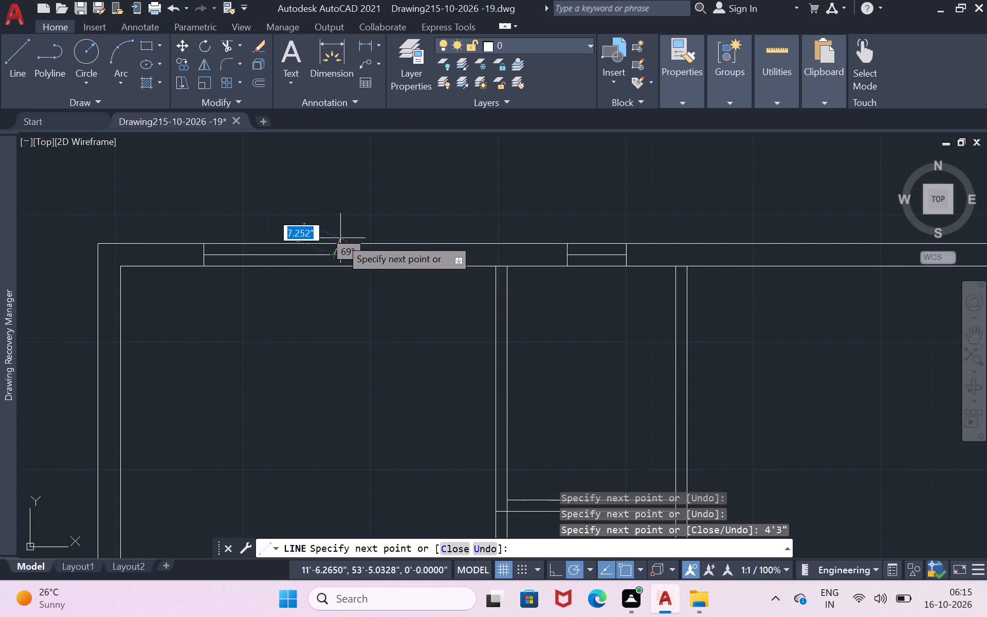
{"action": "left_click", "coordinate": [333, 242]}
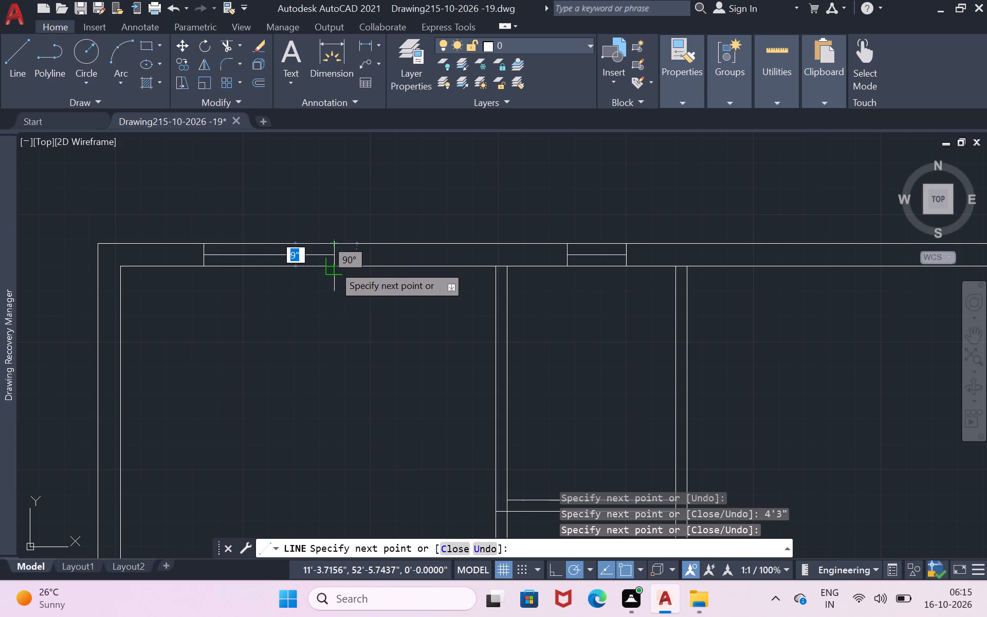
{"action": "left_click", "coordinate": [333, 265]}
{"action": "key", "text": "Return"}
Draw a 4'3" long window in the left outer wall of the top-left room, with a centre line between two jamb lines.
{"action": "scroll", "coordinate": [380, 294], "scroll_direction": "down", "scroll_amount": 2}
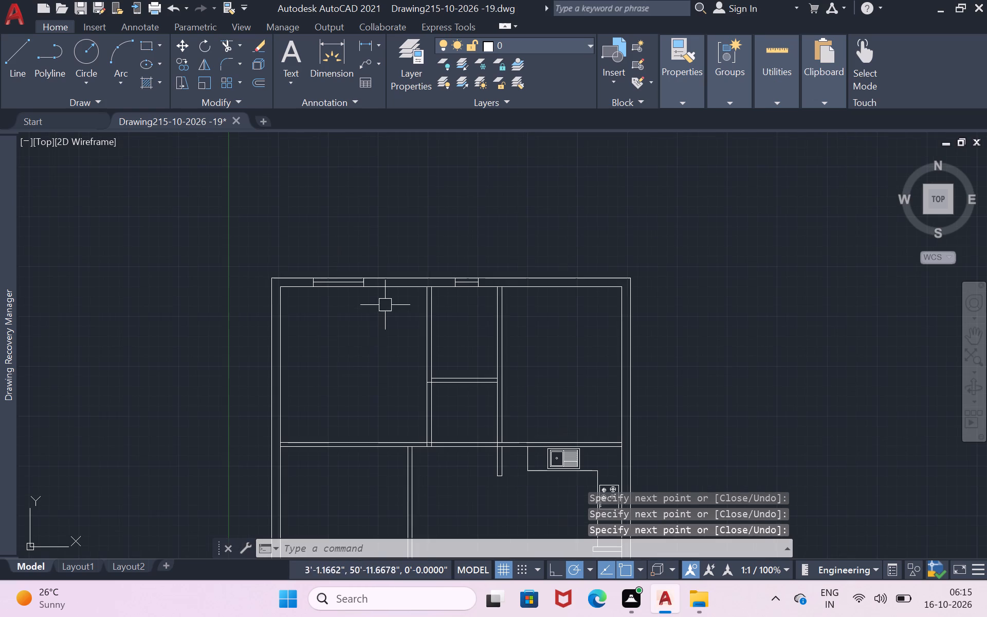
{"action": "scroll", "coordinate": [242, 398], "scroll_direction": "up", "scroll_amount": 2}
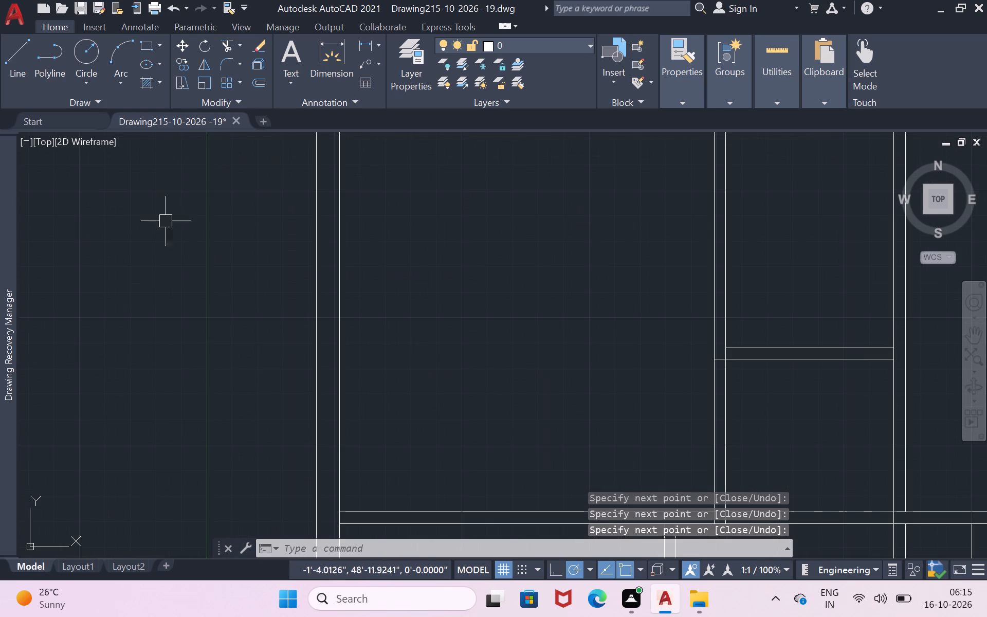
{"action": "left_click", "coordinate": [16, 70]}
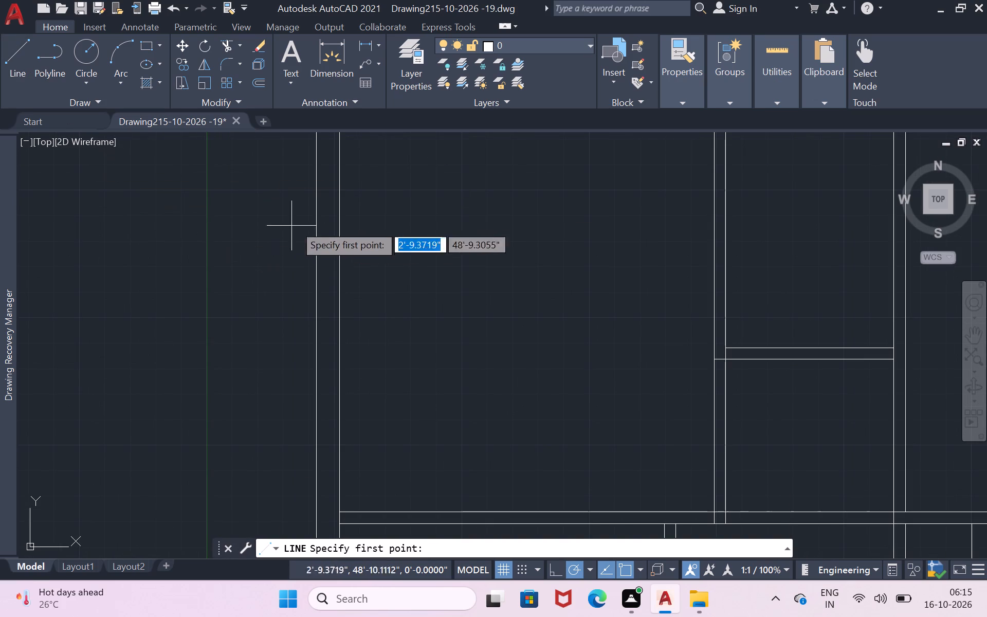
{"action": "left_click", "coordinate": [339, 219]}
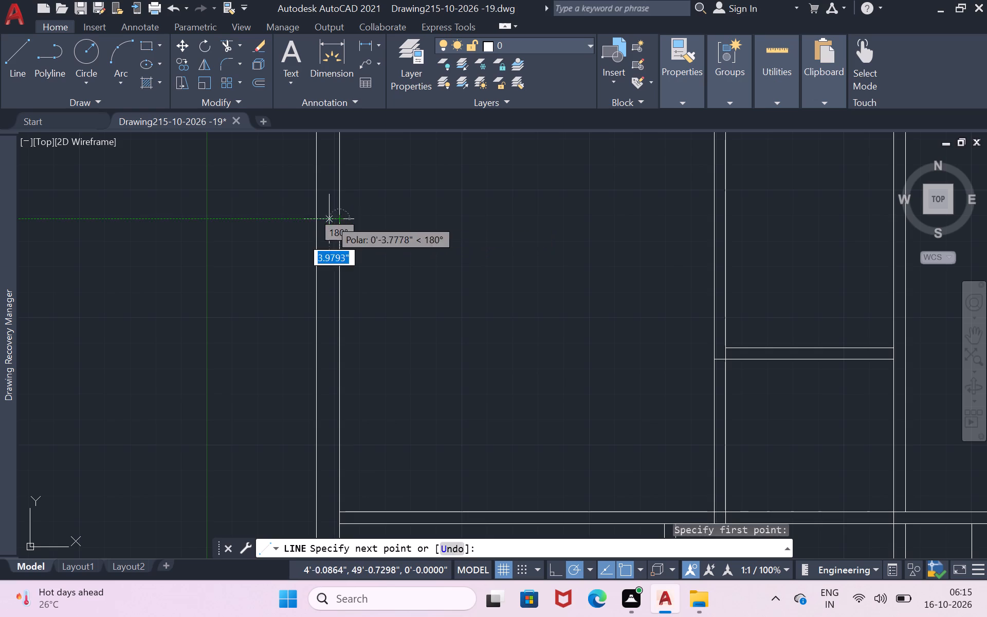
{"action": "left_click", "coordinate": [310, 215]}
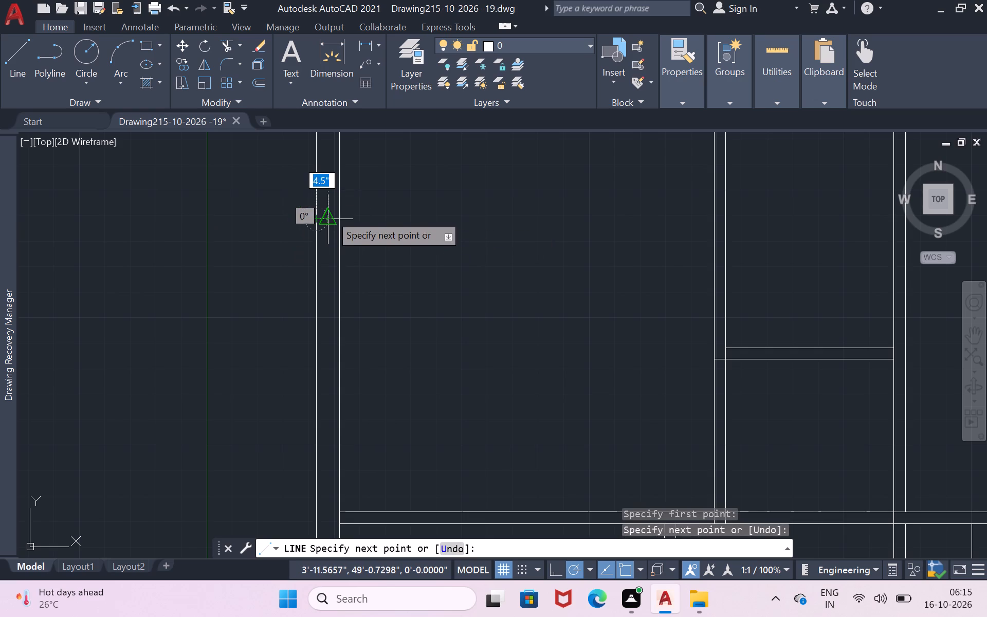
{"action": "left_click", "coordinate": [330, 215]}
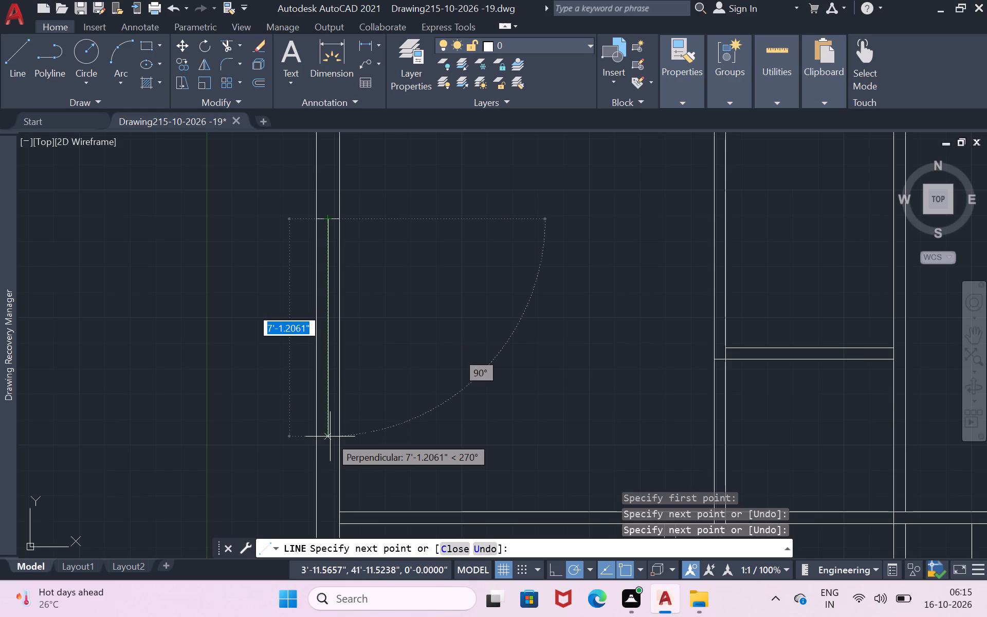
{"action": "key", "text": "4"}
{"action": "type", "text": "'3"}
{"action": "key", "text": "shift+quotedbl"}
{"action": "key", "text": "Return"}
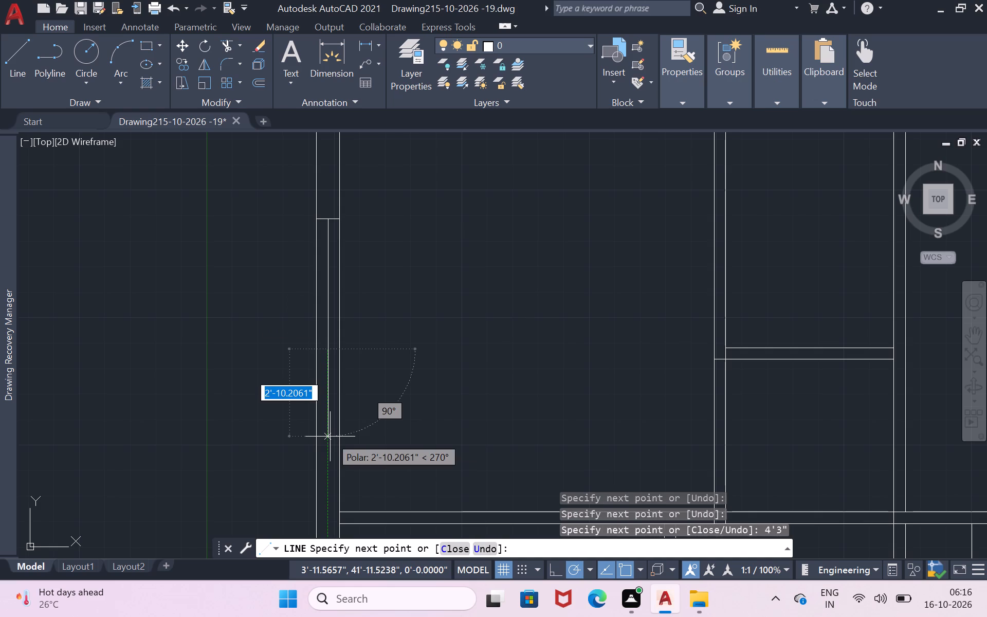
{"action": "scroll", "coordinate": [338, 358], "scroll_direction": "up", "scroll_amount": 1}
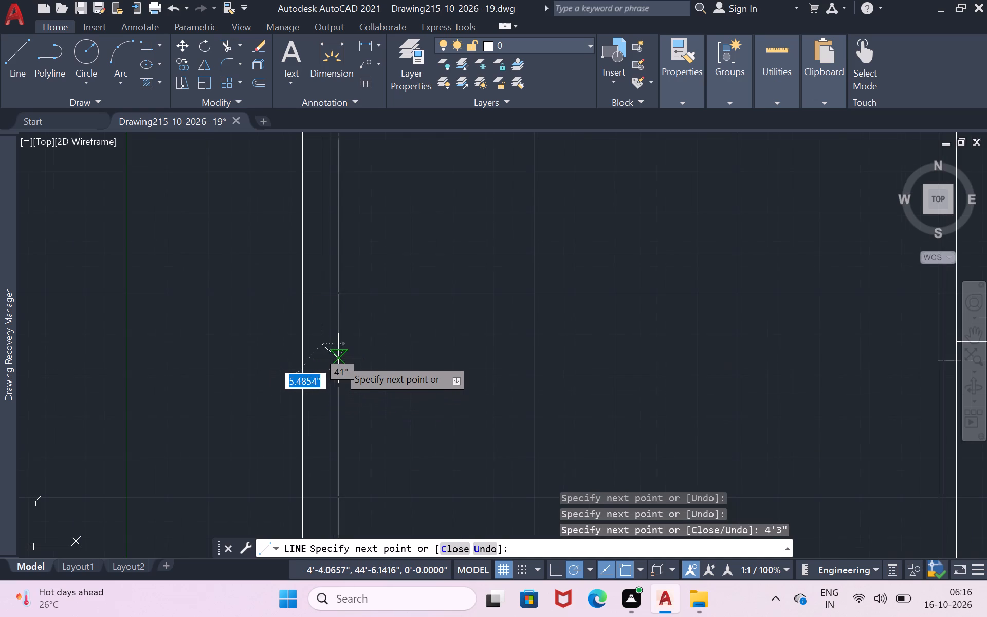
{"action": "left_click", "coordinate": [343, 352]}
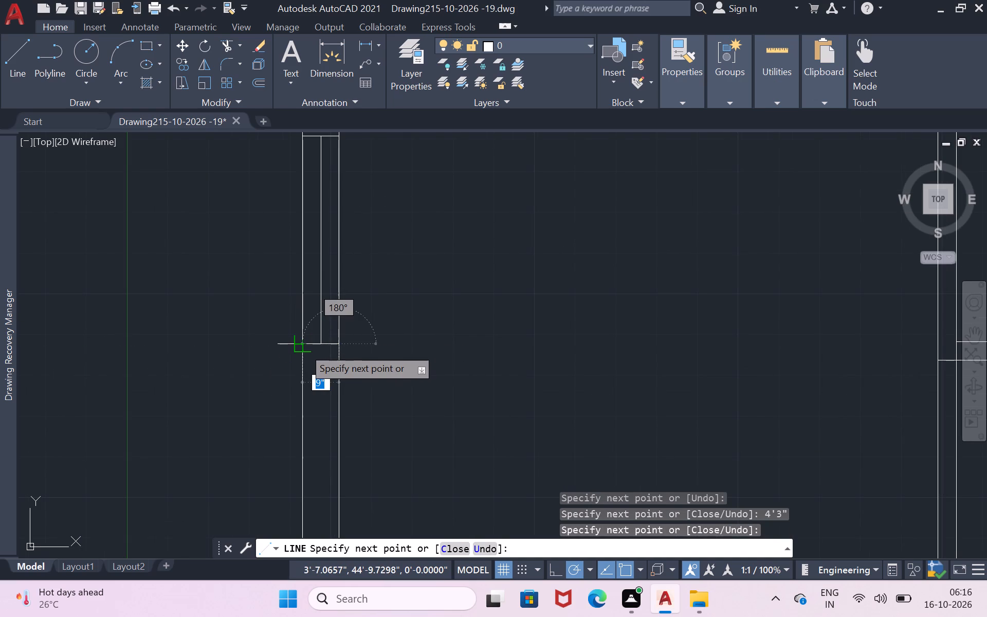
{"action": "left_click", "coordinate": [302, 349]}
{"action": "key", "text": "Return"}
Draw a 4'3" long window in the left outer wall of the middle-left room, with a centre line between two jamb lines.
{"action": "scroll", "coordinate": [333, 346], "scroll_direction": "down", "scroll_amount": 1}
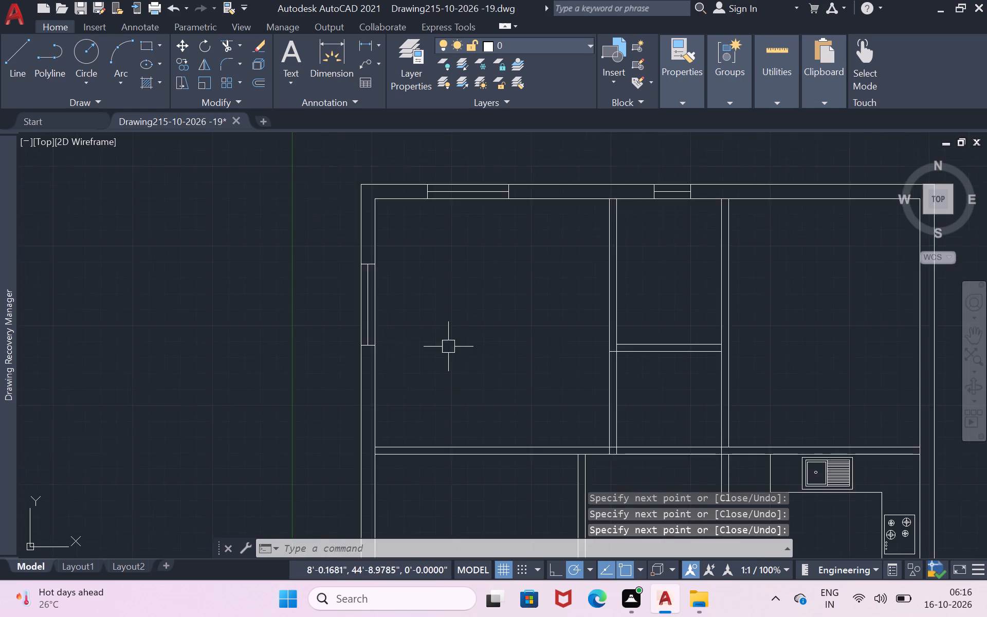
{"action": "scroll", "coordinate": [448, 347], "scroll_direction": "down", "scroll_amount": 2}
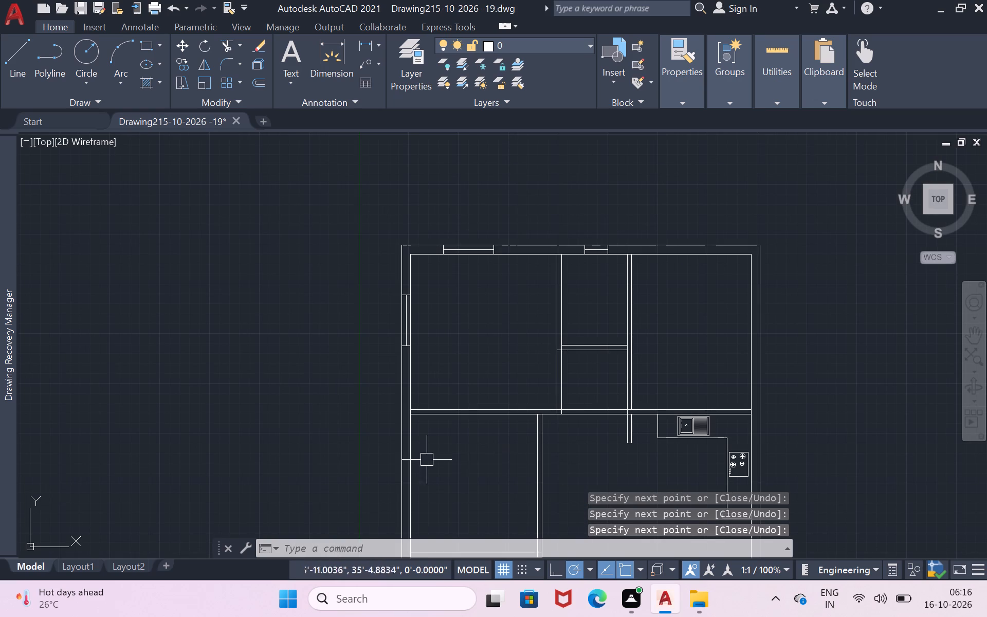
{"action": "scroll", "coordinate": [476, 450], "scroll_direction": "down", "scroll_amount": 2}
{"action": "scroll", "coordinate": [464, 490], "scroll_direction": "up", "scroll_amount": 3}
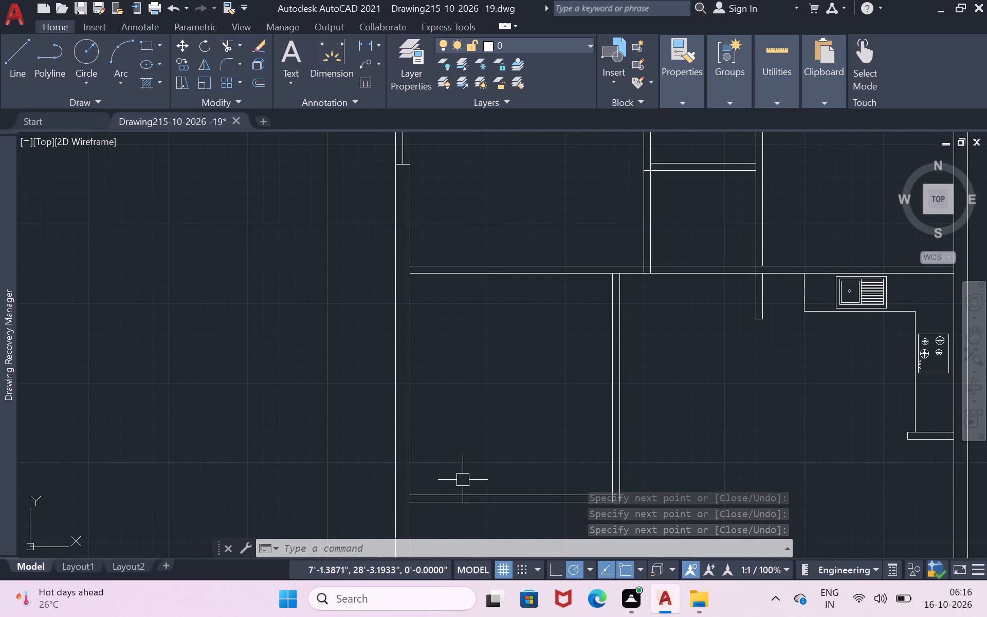
{"action": "scroll", "coordinate": [442, 468], "scroll_direction": "up", "scroll_amount": 1}
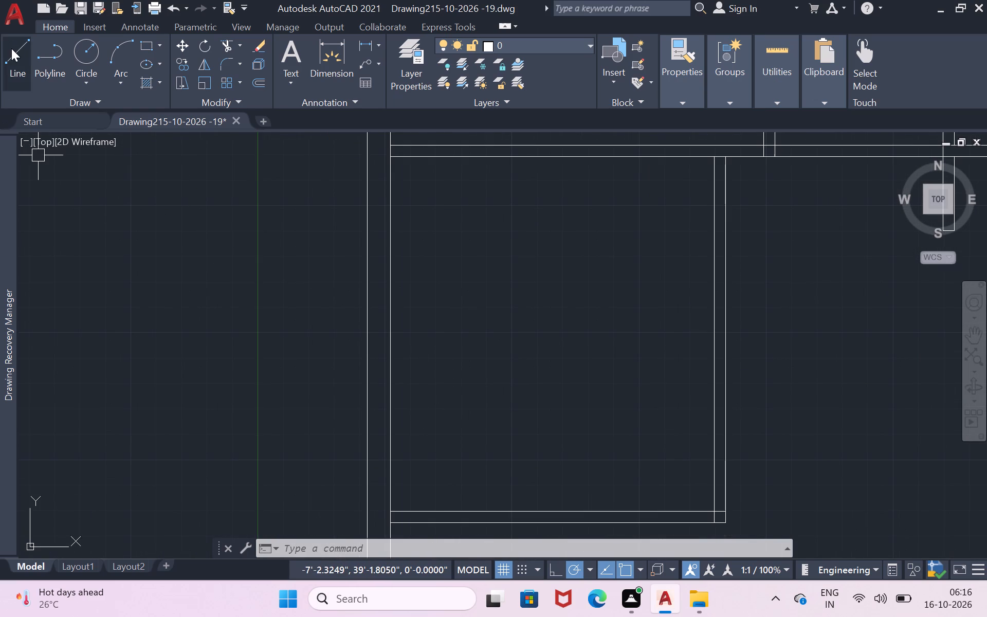
{"action": "left_click", "coordinate": [11, 48]}
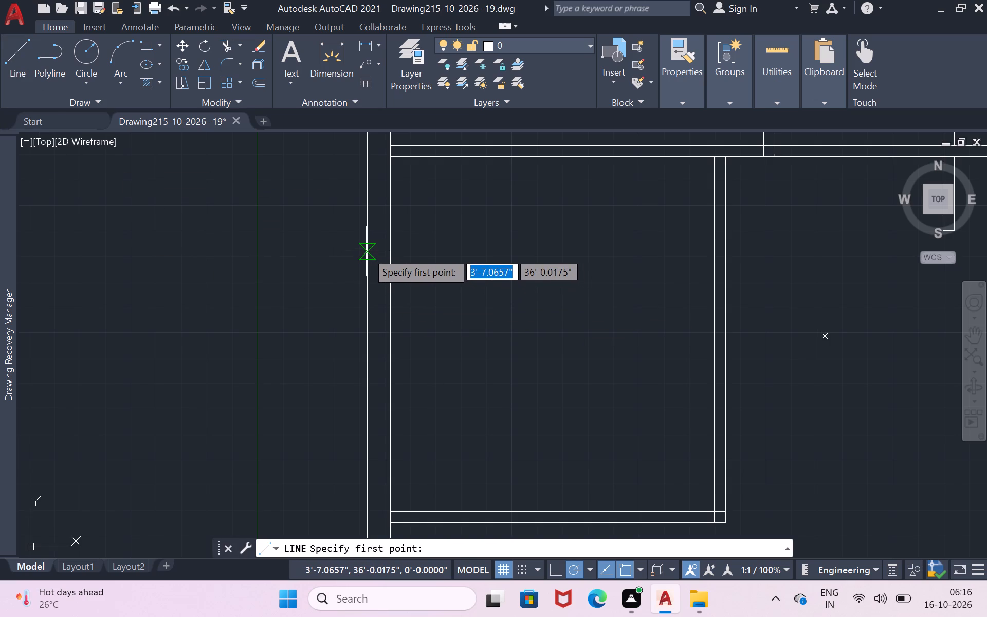
{"action": "left_click", "coordinate": [366, 251]}
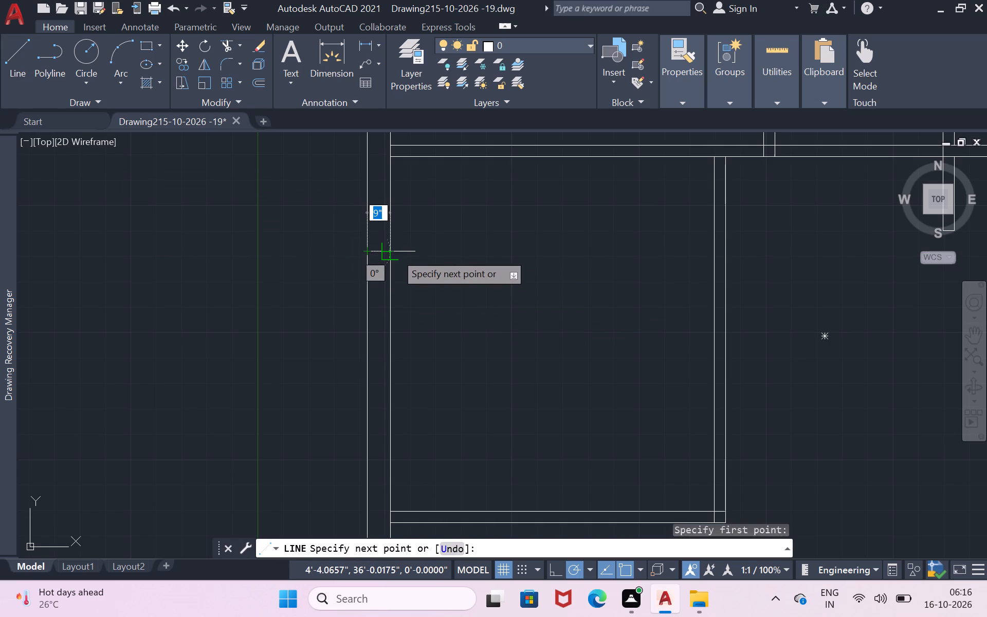
{"action": "left_click", "coordinate": [395, 253]}
{"action": "left_click", "coordinate": [378, 255]}
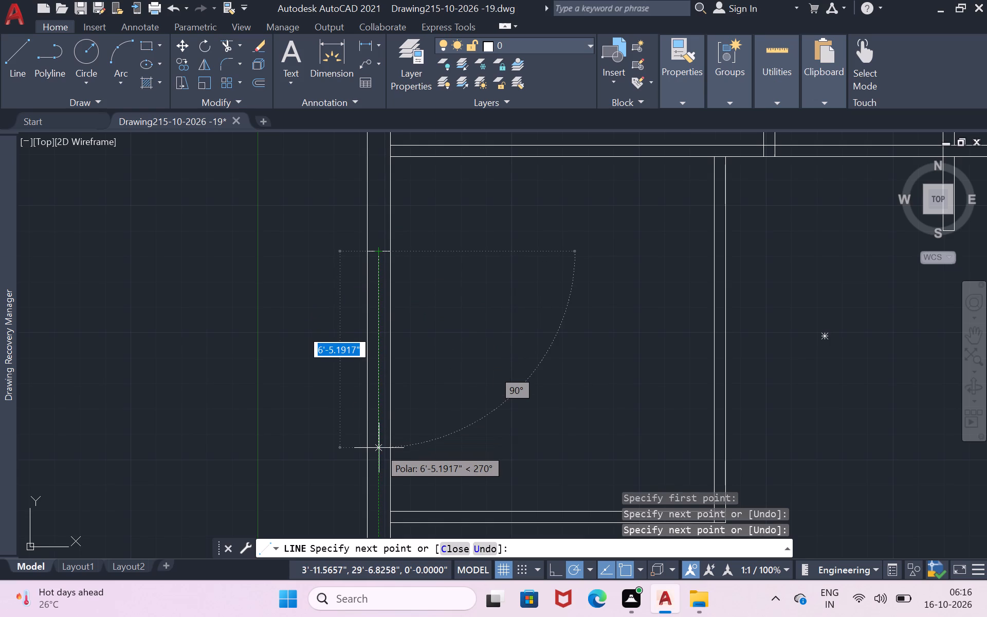
{"action": "key", "text": "4"}
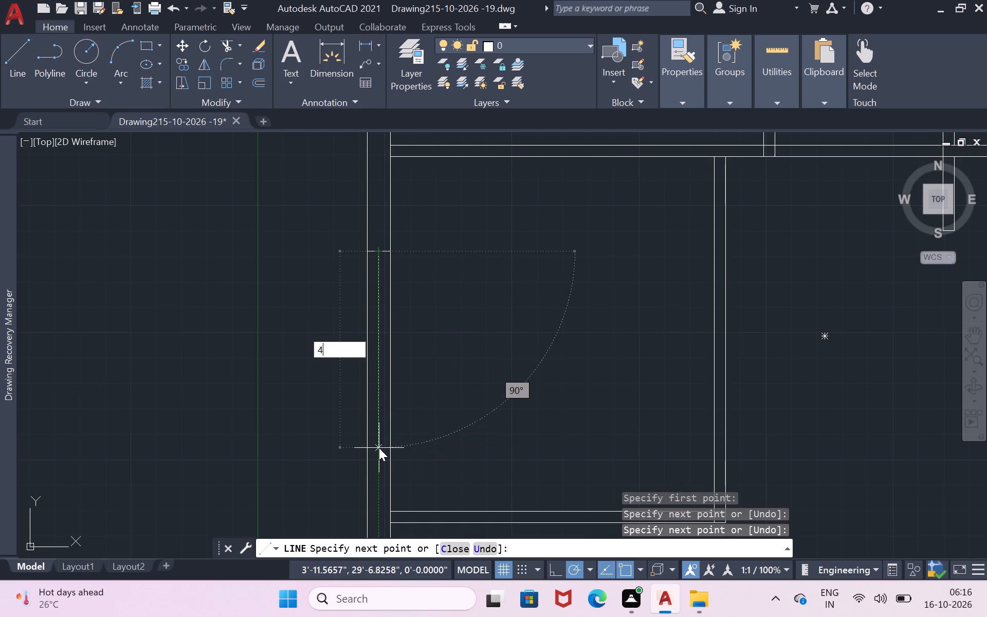
{"action": "type", "text": "'3"}
{"action": "key", "text": "shift+quotedbl"}
{"action": "key", "text": "Return"}
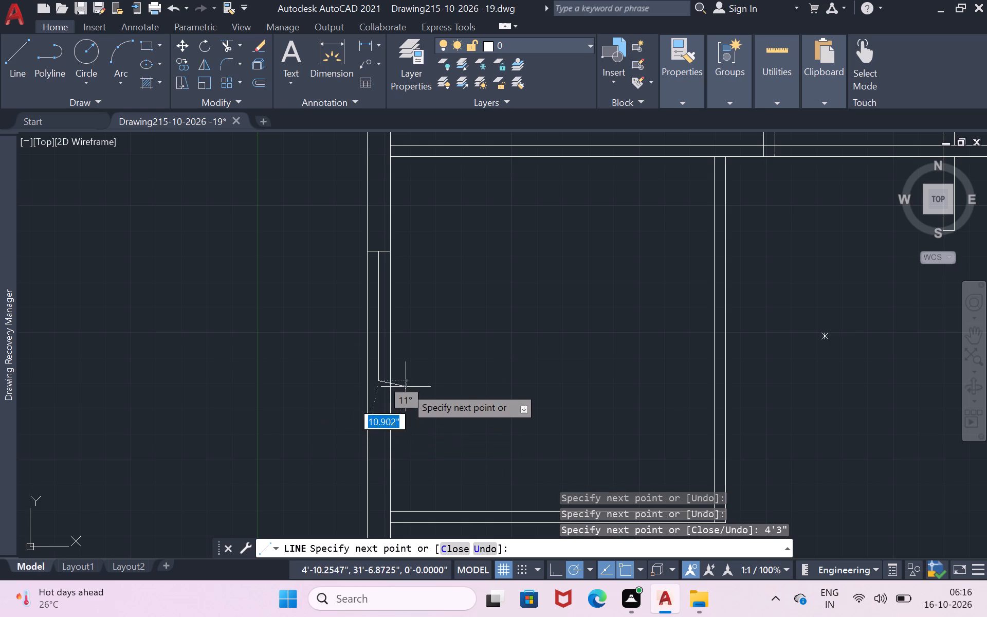
{"action": "left_click", "coordinate": [392, 378]}
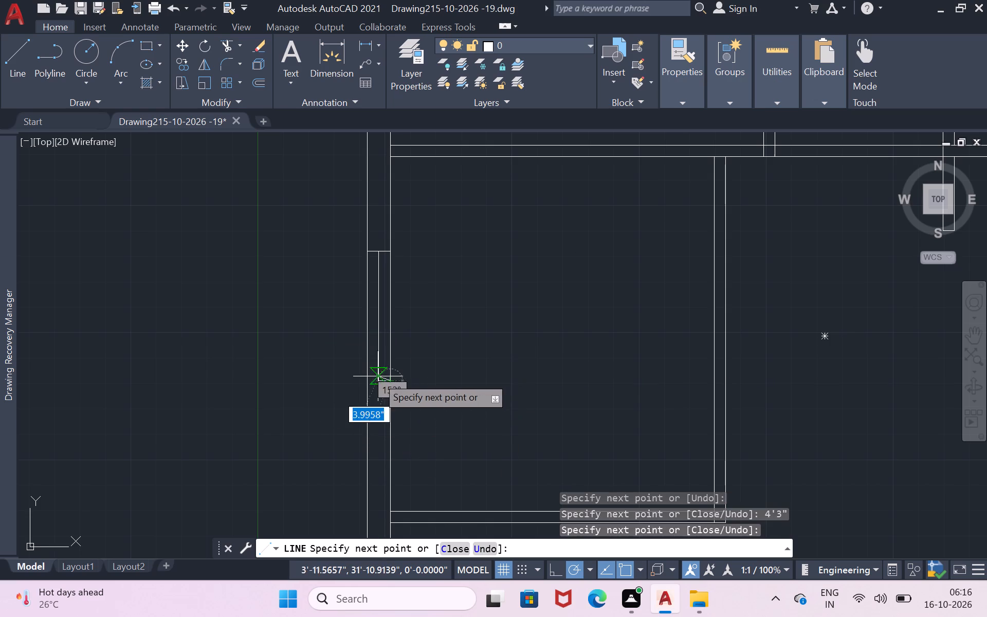
{"action": "left_click", "coordinate": [365, 383]}
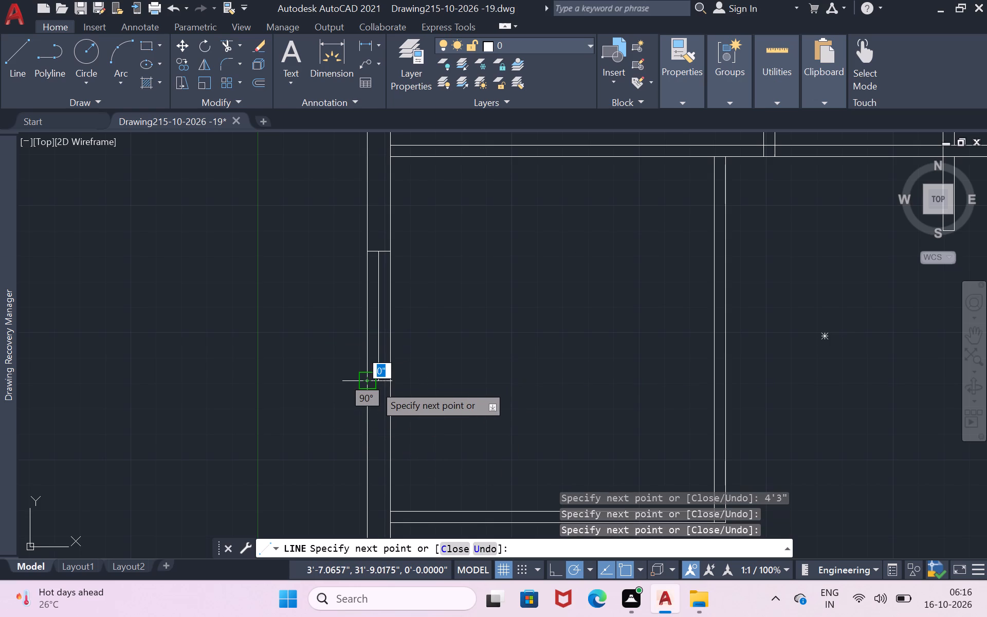
{"action": "key", "text": "Return"}
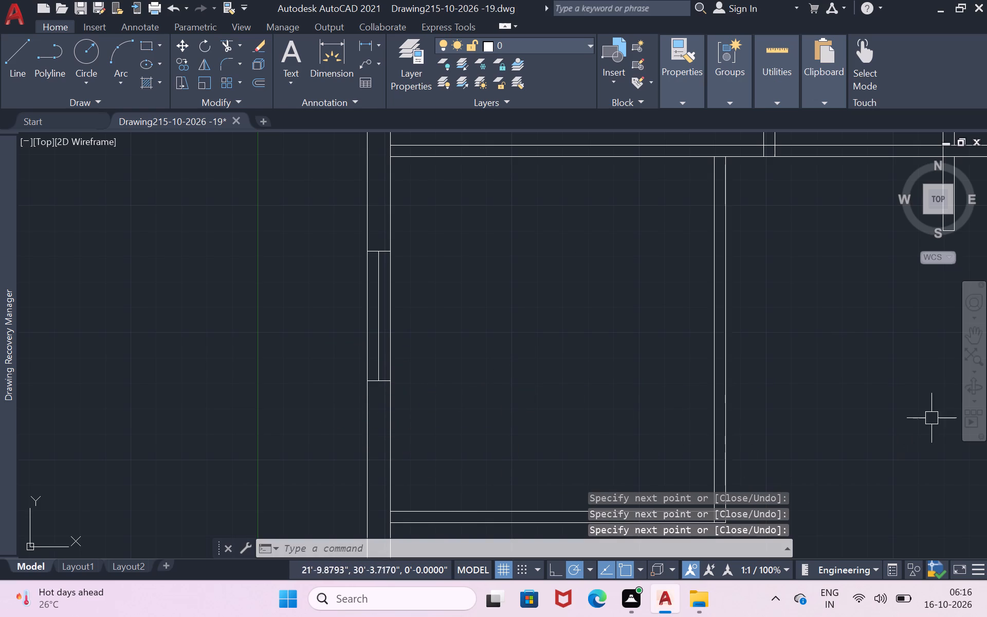
Draw the upper jamb line and a 4'3" centre line for a window in the left outer wall of the bottom-left room.
{"action": "left_click", "coordinate": [978, 343]}
{"action": "left_click_drag", "start_coordinate": [975, 342], "coordinate": [882, 339]}
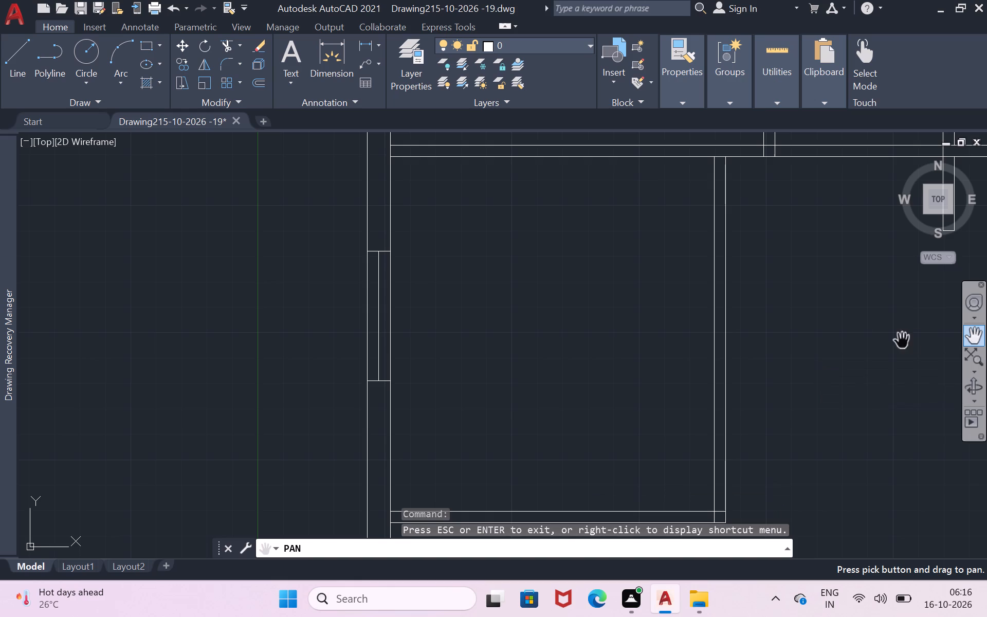
{"action": "left_click_drag", "start_coordinate": [882, 339], "coordinate": [836, 337]}
{"action": "scroll", "coordinate": [832, 338], "scroll_direction": "down", "scroll_amount": 1}
{"action": "left_click_drag", "start_coordinate": [644, 480], "coordinate": [607, 431]}
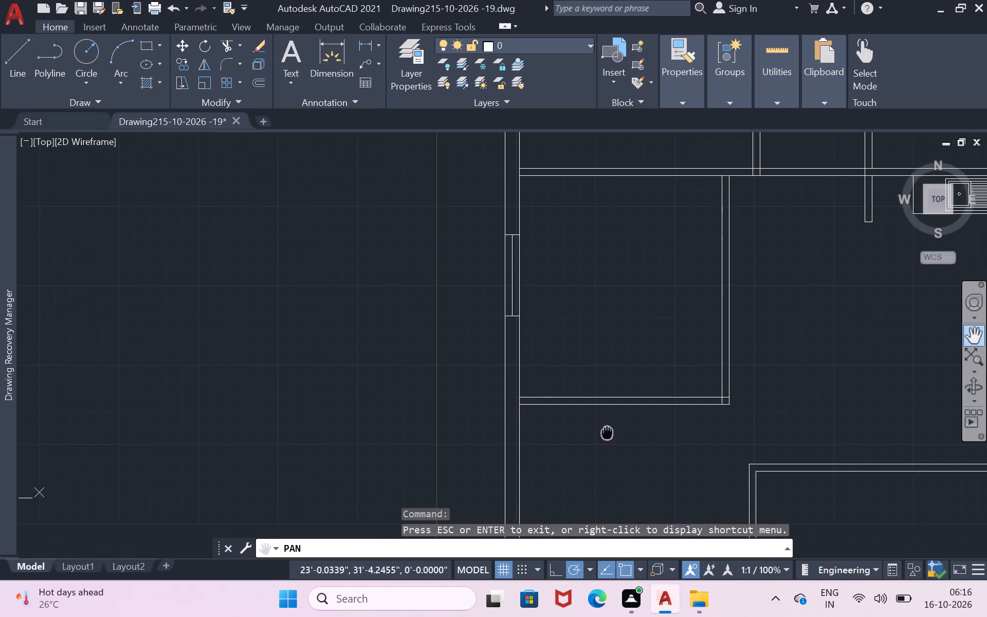
{"action": "left_click_drag", "start_coordinate": [607, 431], "coordinate": [394, 165]}
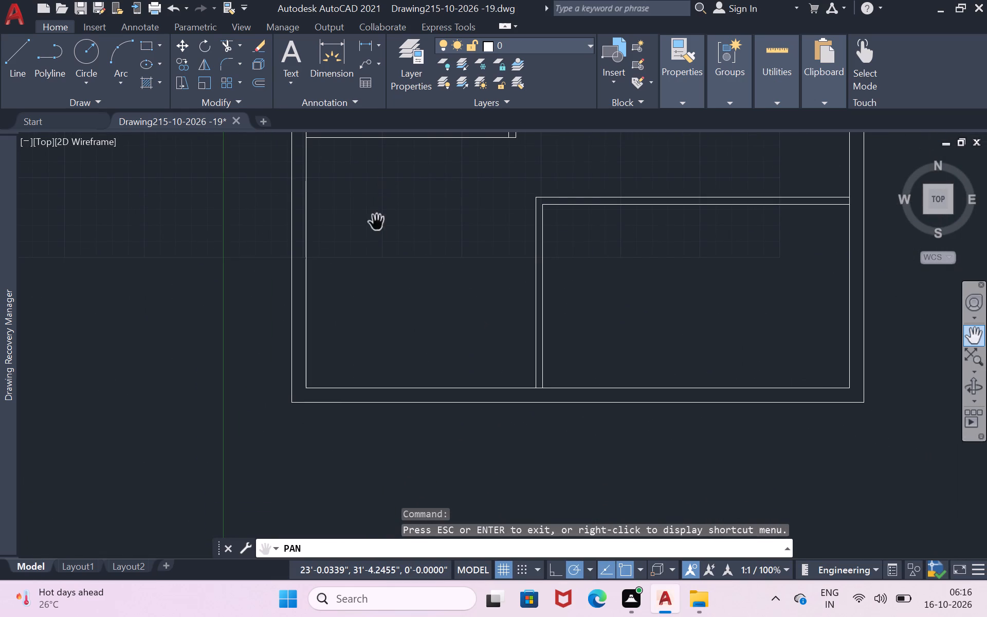
{"action": "left_click", "coordinate": [24, 47]}
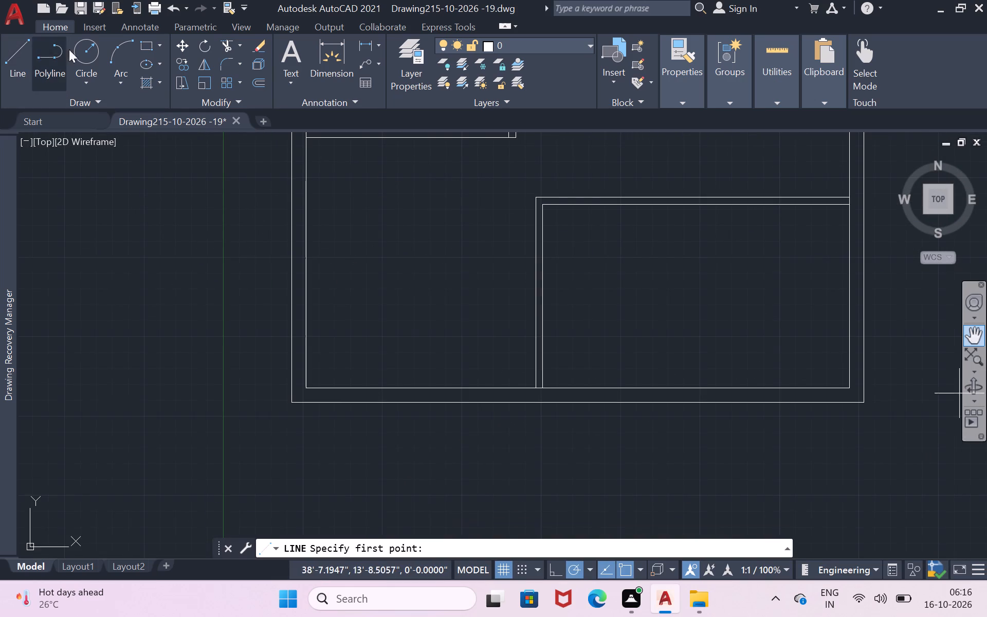
{"action": "left_click", "coordinate": [304, 195]}
{"action": "left_click", "coordinate": [293, 194]}
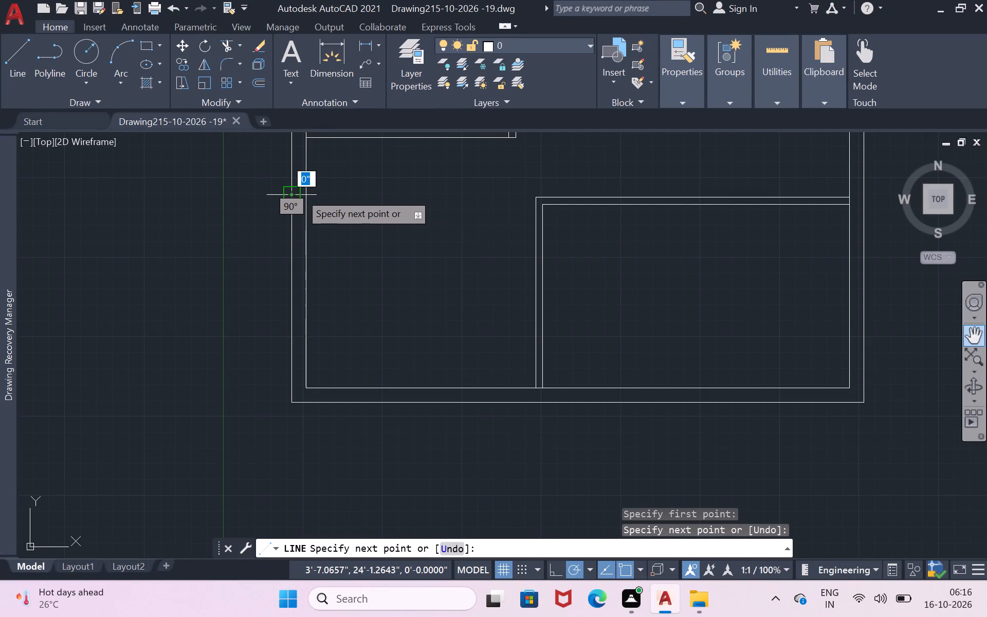
{"action": "left_click", "coordinate": [305, 190]}
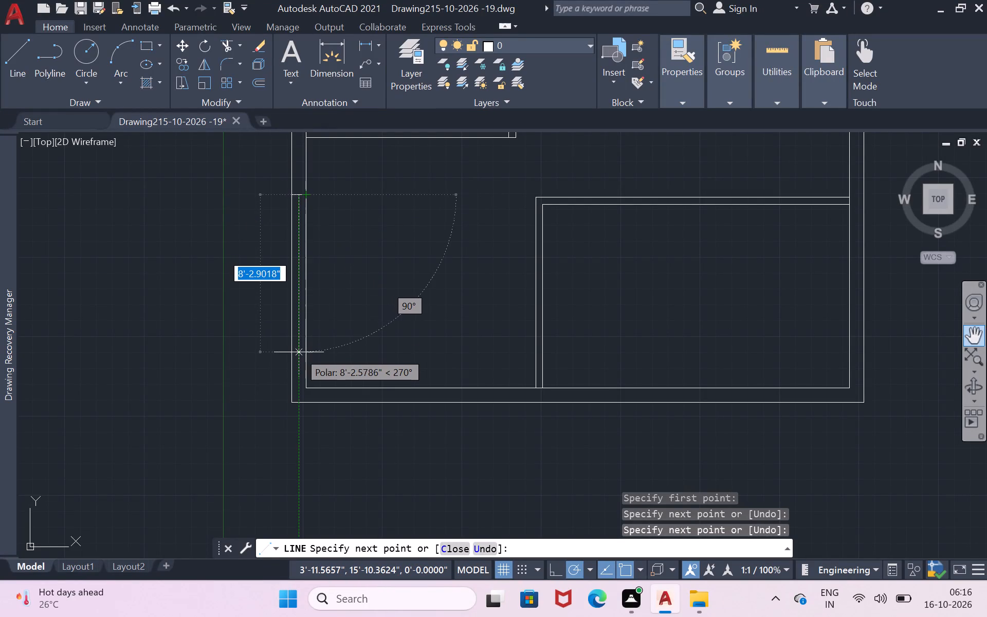
{"action": "type", "text": "4'3\""}
{"action": "key", "text": "Return"}
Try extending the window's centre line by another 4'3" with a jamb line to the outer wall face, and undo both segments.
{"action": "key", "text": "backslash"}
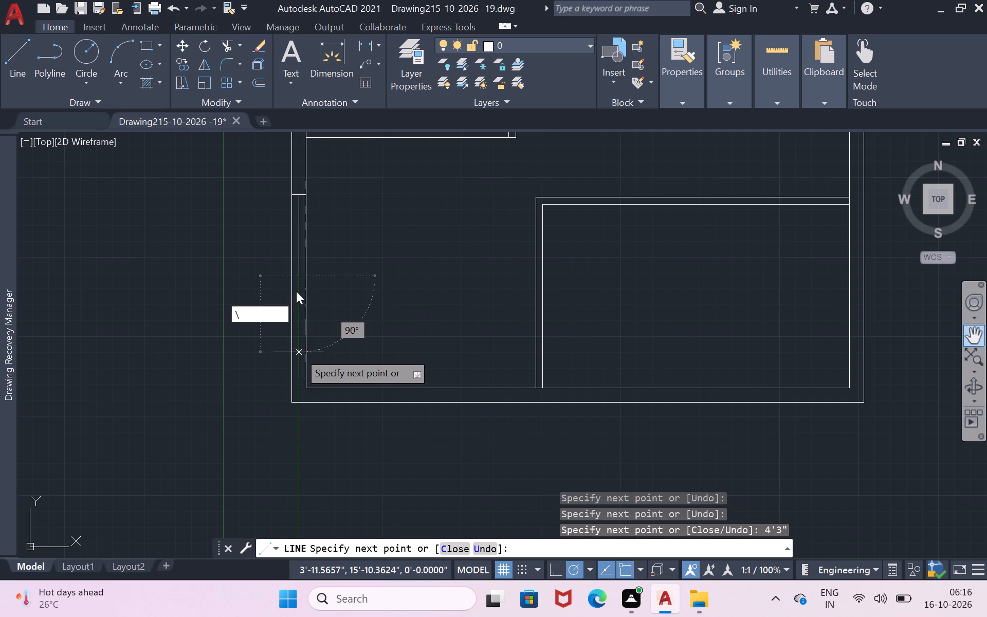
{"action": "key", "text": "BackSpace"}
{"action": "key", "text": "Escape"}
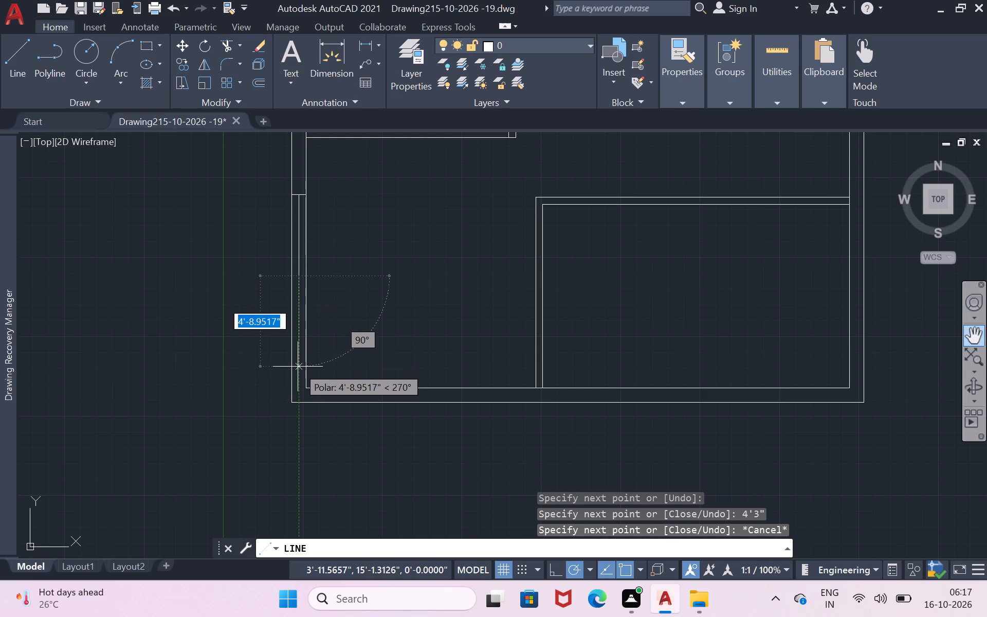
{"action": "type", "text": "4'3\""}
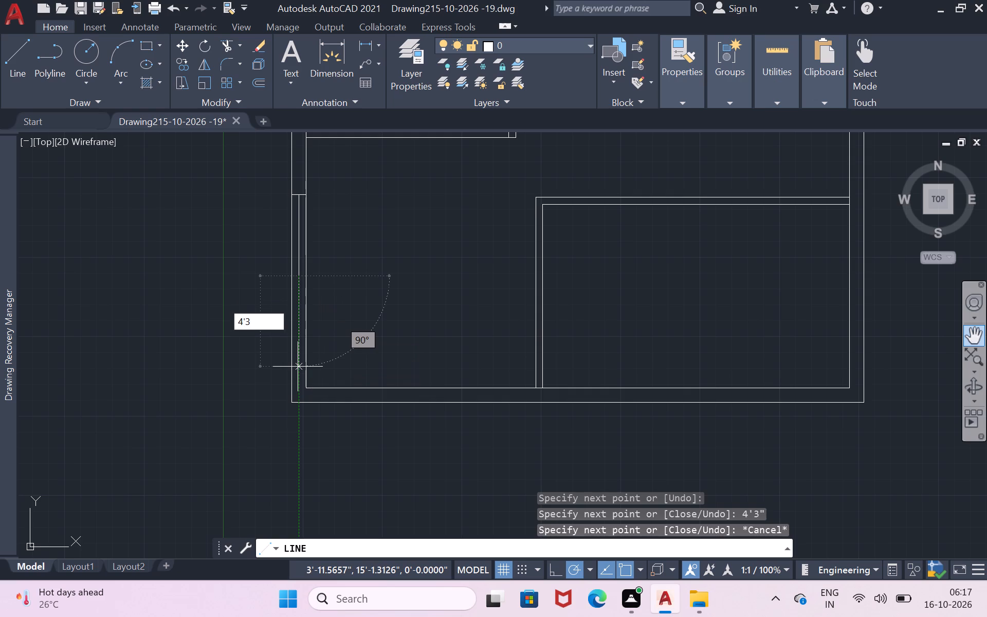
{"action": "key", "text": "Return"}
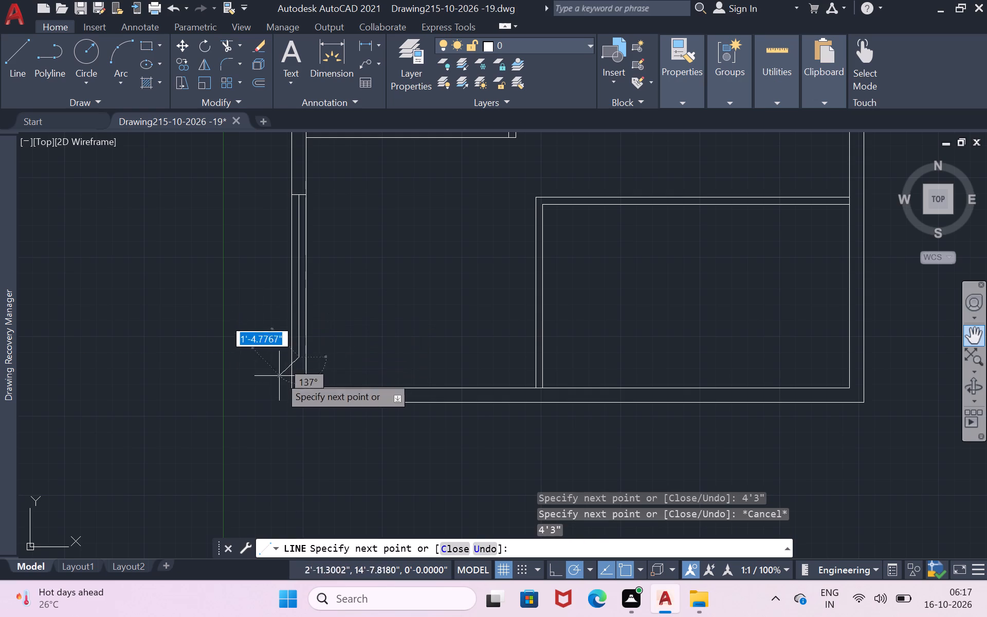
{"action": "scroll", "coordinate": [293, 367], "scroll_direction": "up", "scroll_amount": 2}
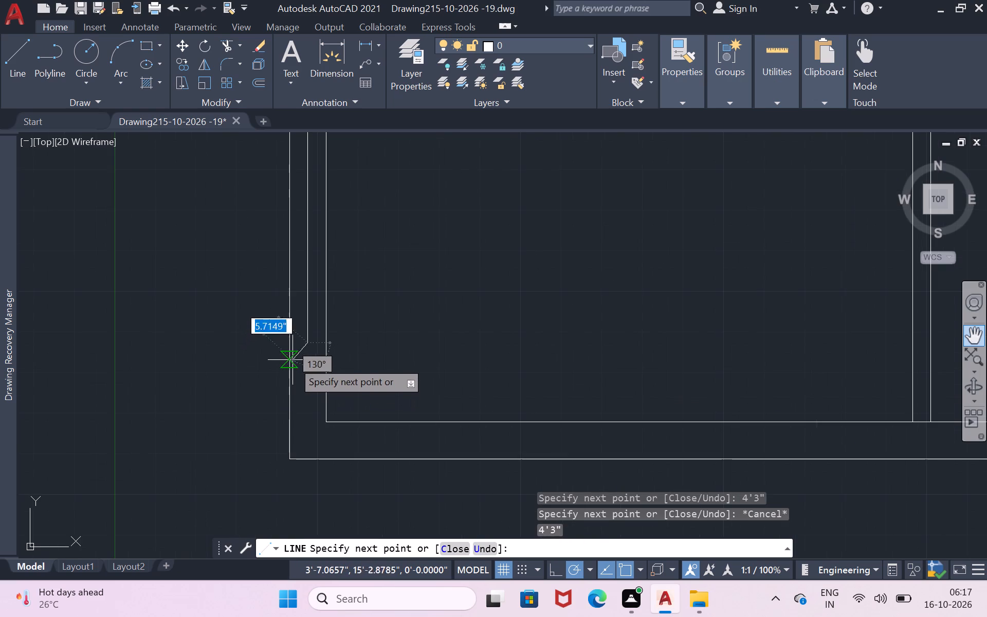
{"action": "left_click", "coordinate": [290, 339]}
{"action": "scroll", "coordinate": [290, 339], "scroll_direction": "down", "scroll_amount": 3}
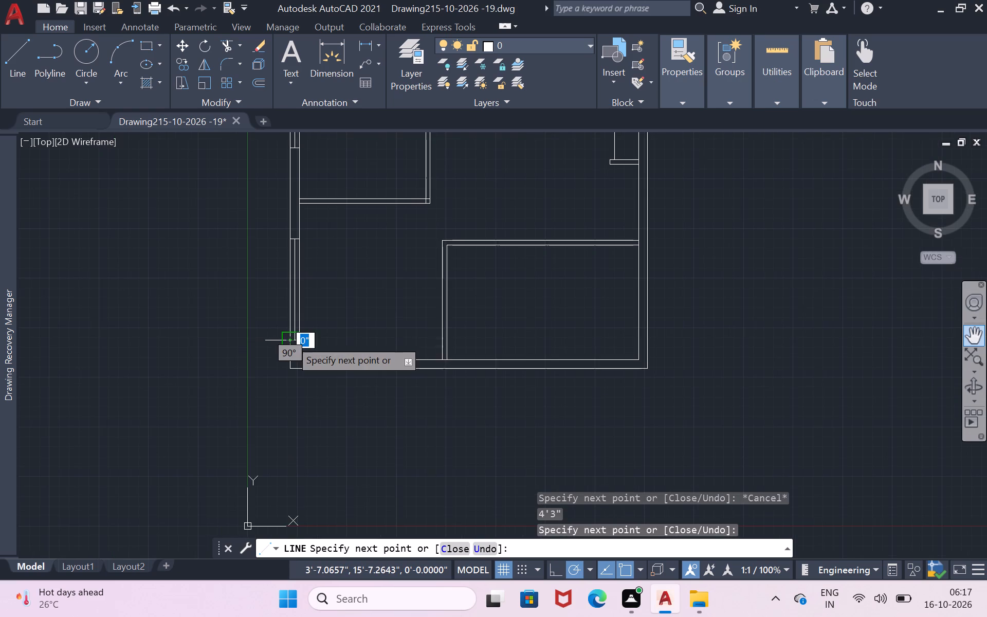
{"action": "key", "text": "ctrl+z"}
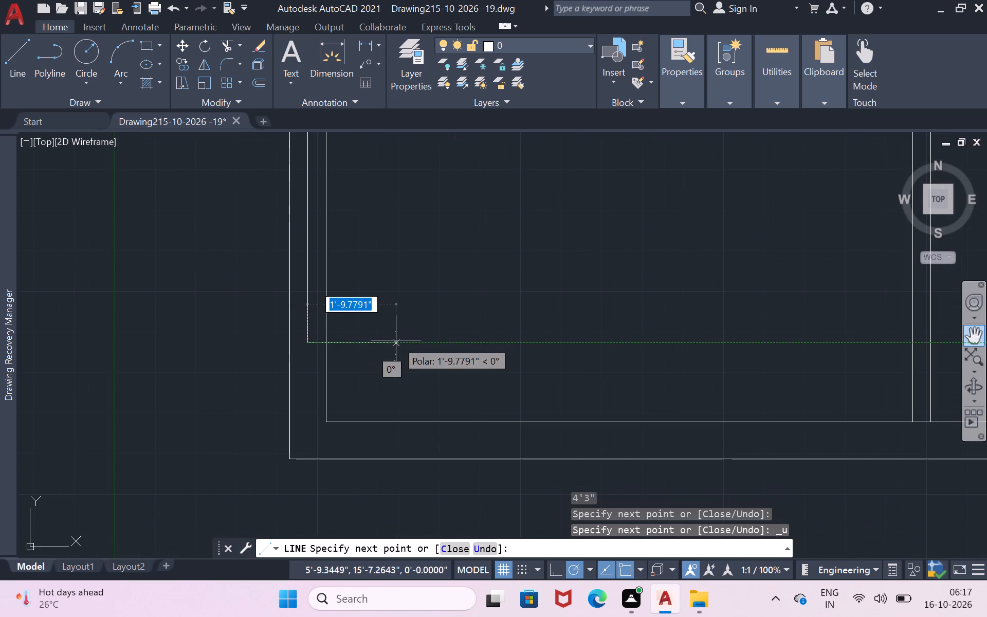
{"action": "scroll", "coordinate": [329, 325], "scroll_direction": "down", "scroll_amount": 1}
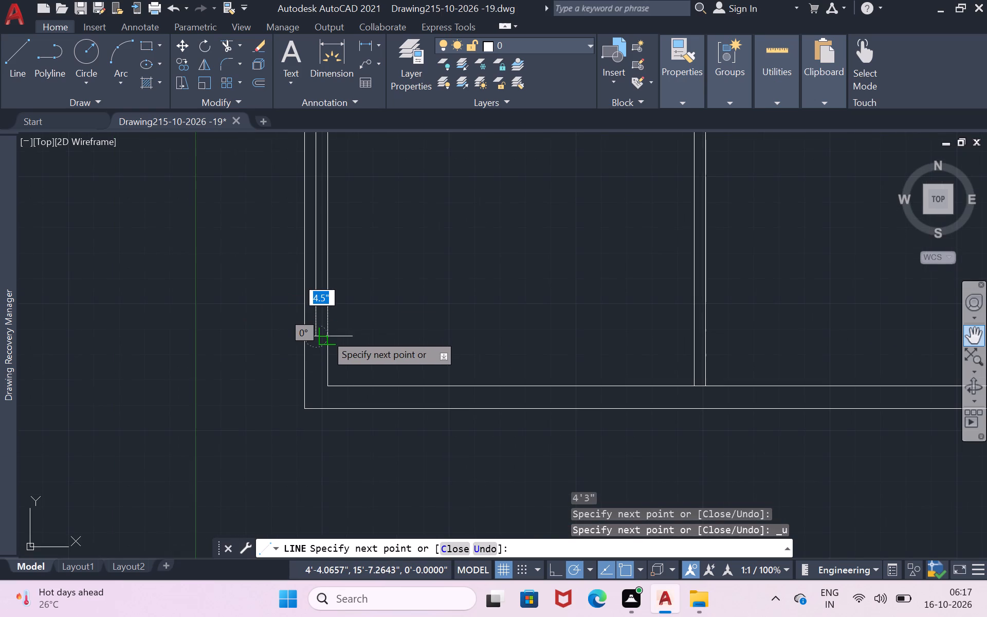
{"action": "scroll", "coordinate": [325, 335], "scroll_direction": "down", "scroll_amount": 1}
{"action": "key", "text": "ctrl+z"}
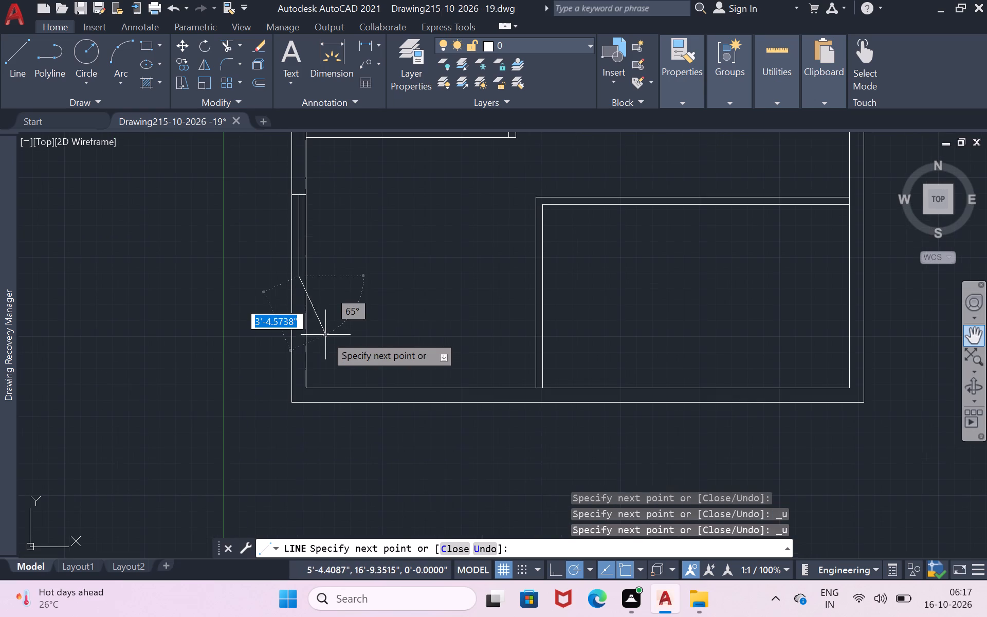
Close the bottom-left room's left-wall window with a lower jamb line across the wall at the end of its 4'3" centre line.
{"action": "scroll", "coordinate": [306, 279], "scroll_direction": "up", "scroll_amount": 1}
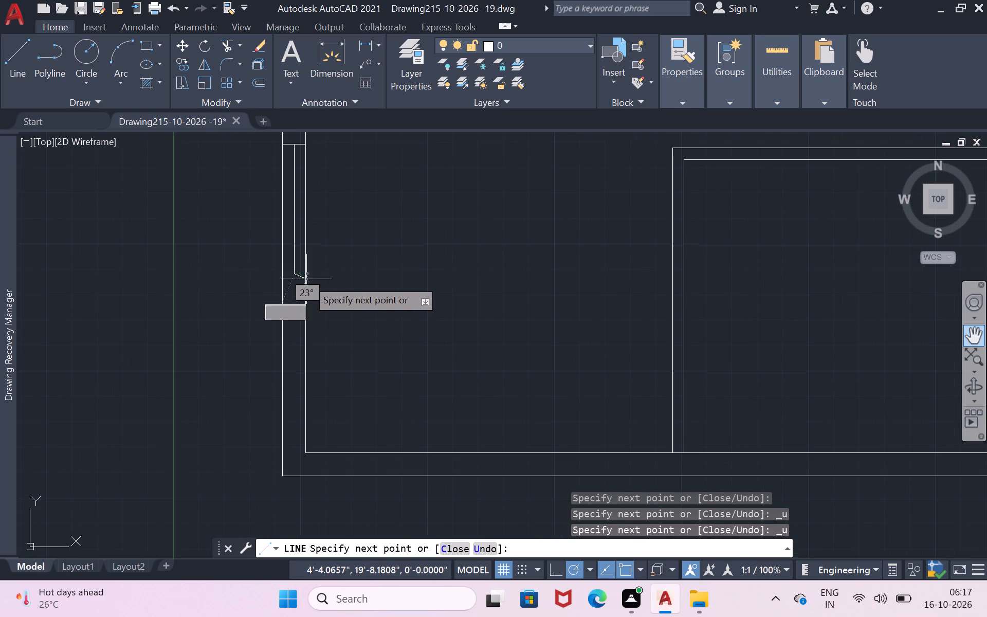
{"action": "left_click", "coordinate": [308, 273]}
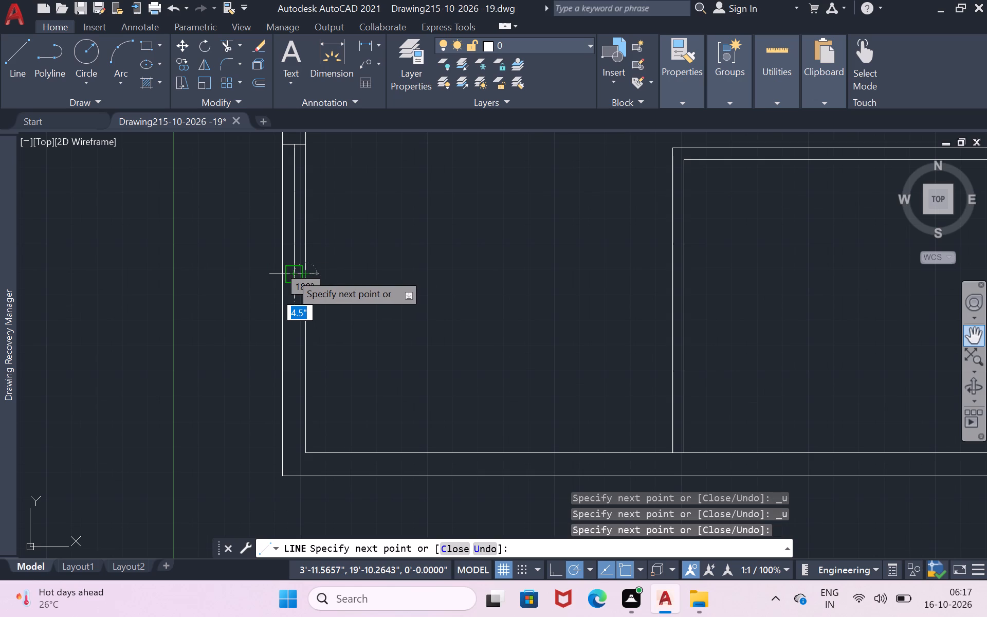
{"action": "left_click", "coordinate": [278, 270]}
{"action": "key", "text": "Return"}
Draw a 4'3" long window in the bottom outer wall of the bottom-left room, with a centre line between two jamb lines.
{"action": "scroll", "coordinate": [329, 272], "scroll_direction": "down", "scroll_amount": 3}
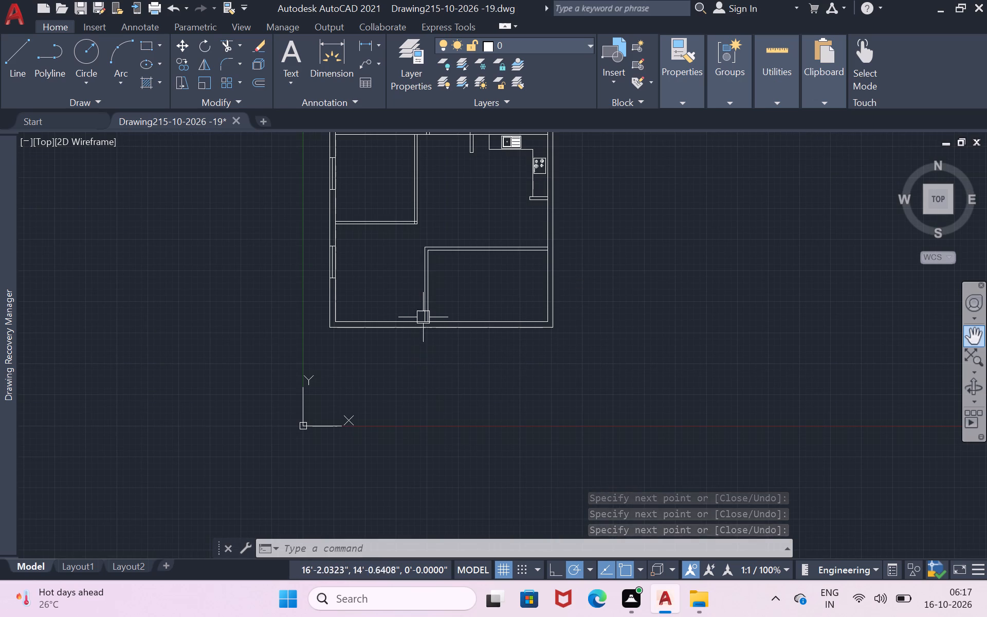
{"action": "scroll", "coordinate": [423, 314], "scroll_direction": "up", "scroll_amount": 2}
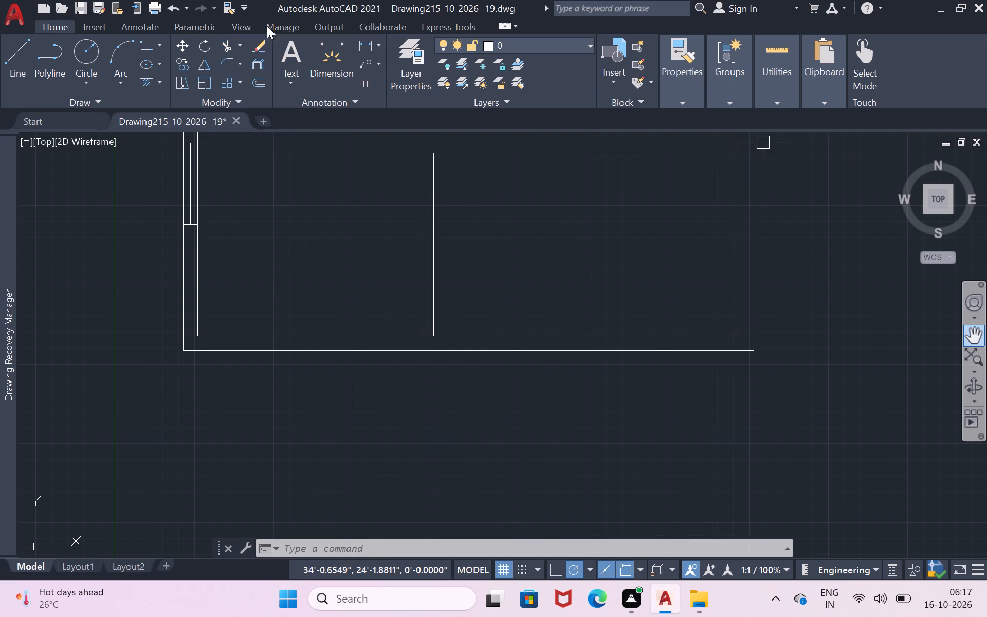
{"action": "left_click", "coordinate": [16, 68]}
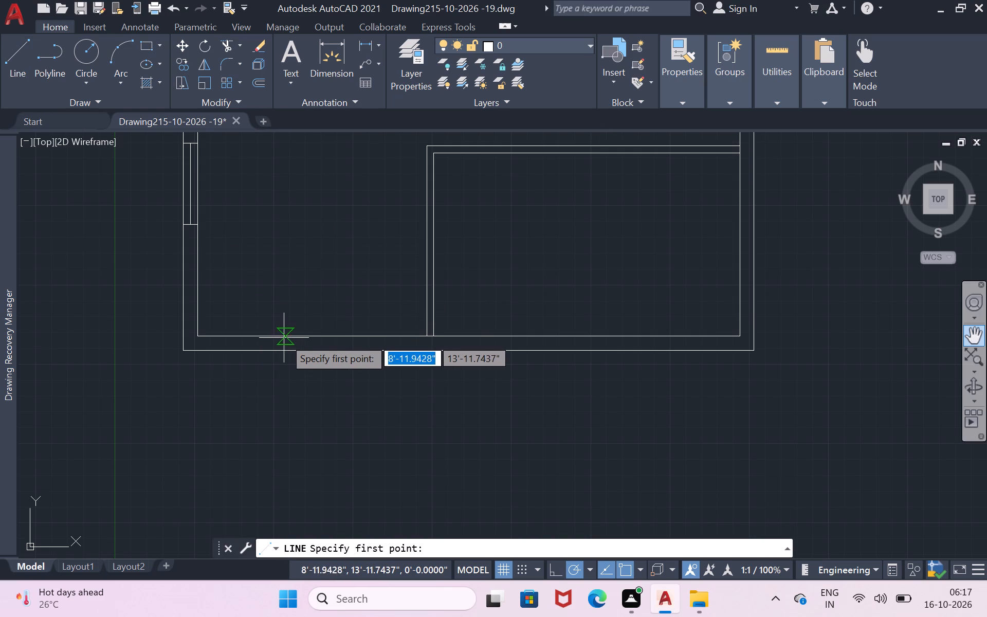
{"action": "left_click", "coordinate": [269, 335]}
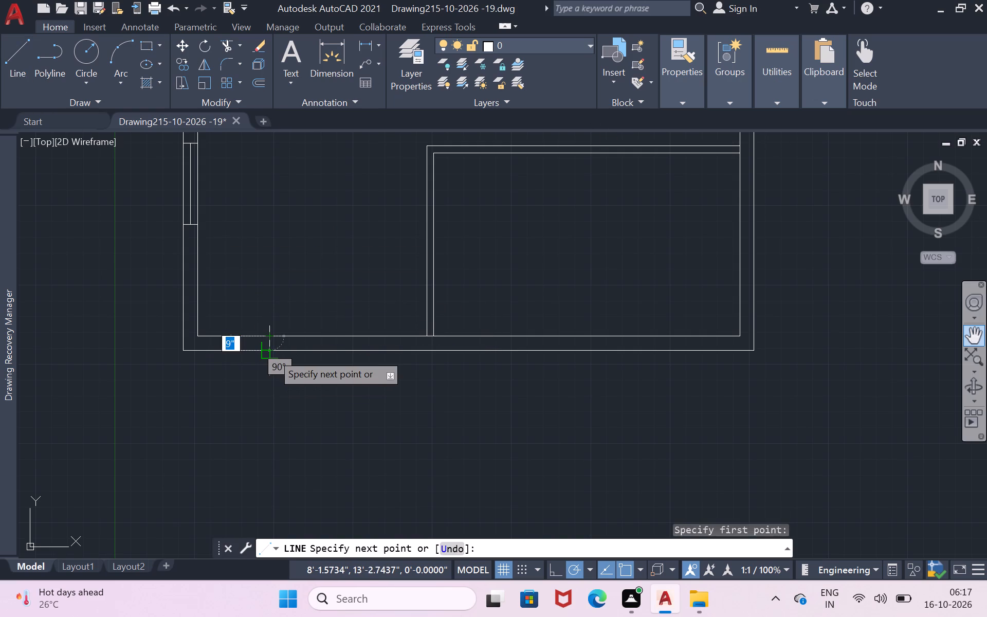
{"action": "left_click", "coordinate": [272, 353]}
{"action": "left_click", "coordinate": [272, 340]}
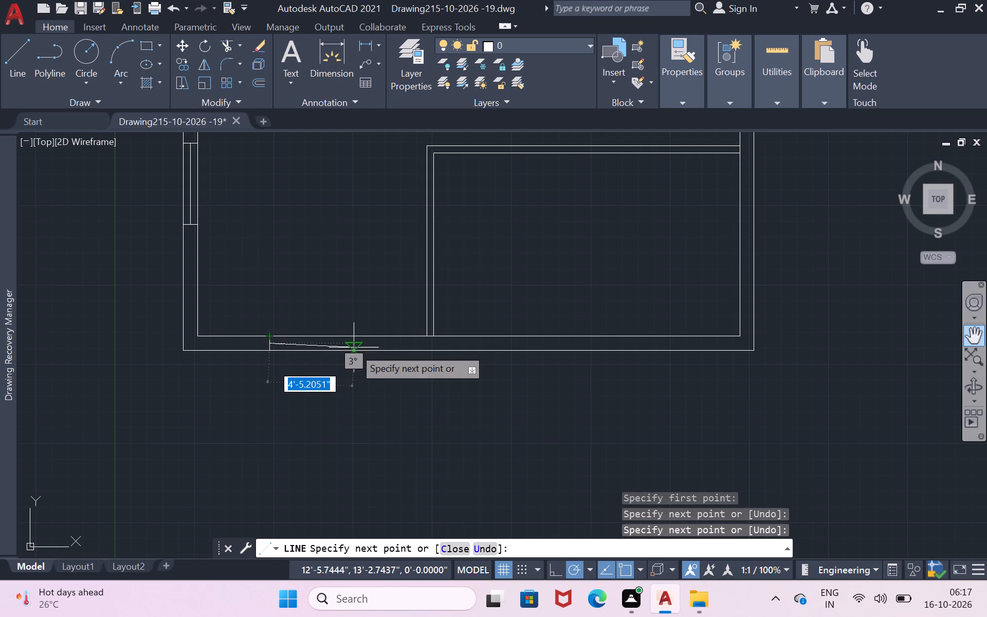
{"action": "key", "text": "4"}
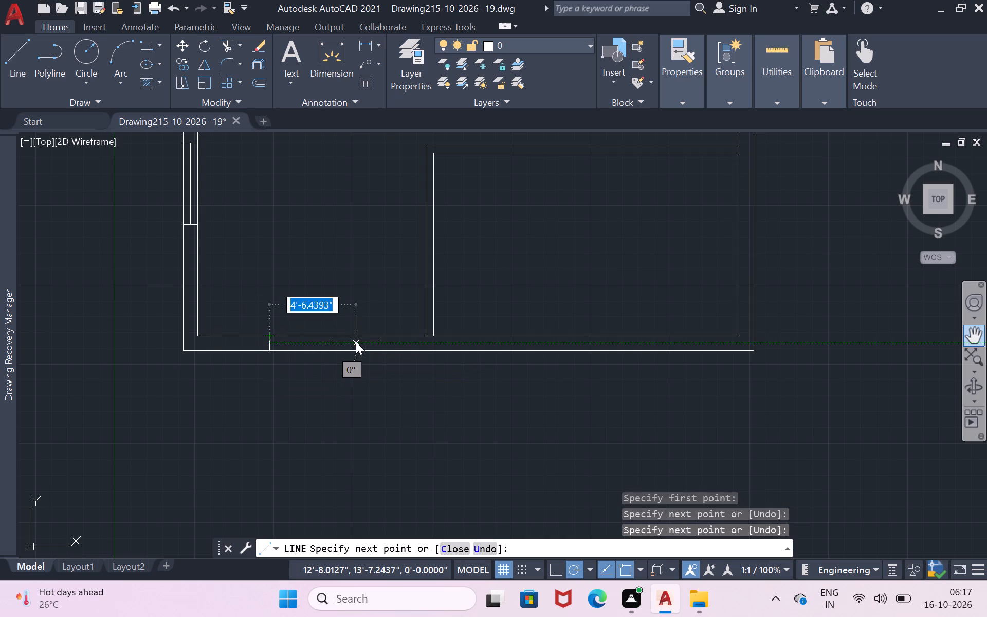
{"action": "type", "text": "'3"}
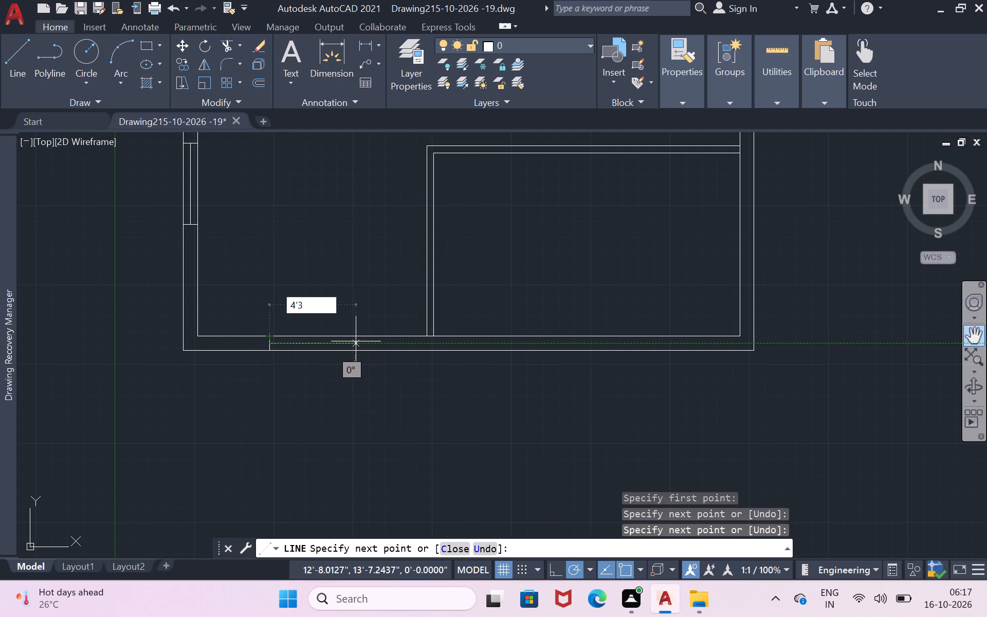
{"action": "key", "text": "shift+quotedbl"}
{"action": "key", "text": "Return"}
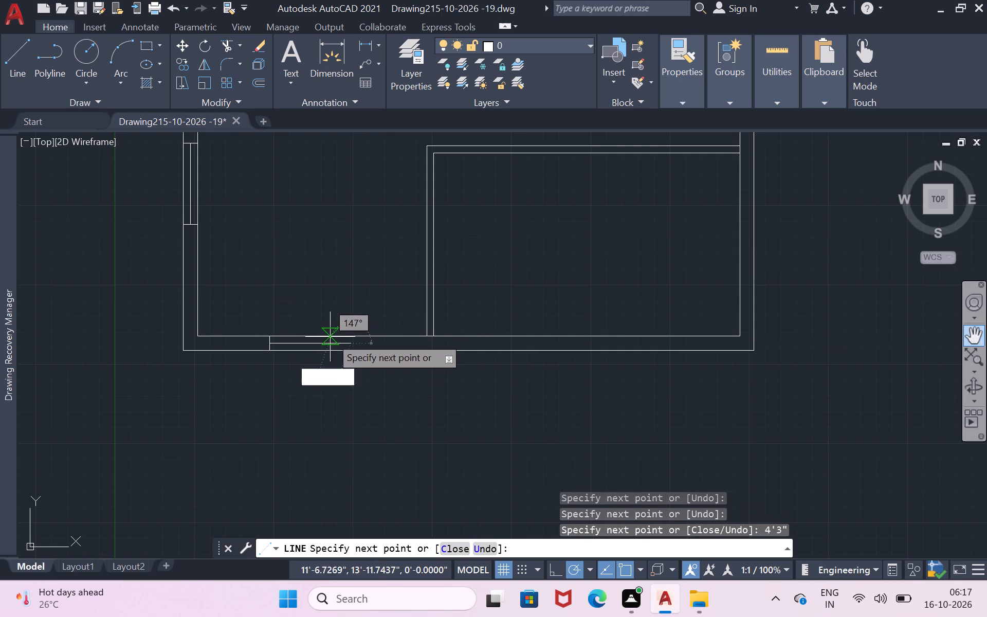
{"action": "left_click", "coordinate": [350, 336]}
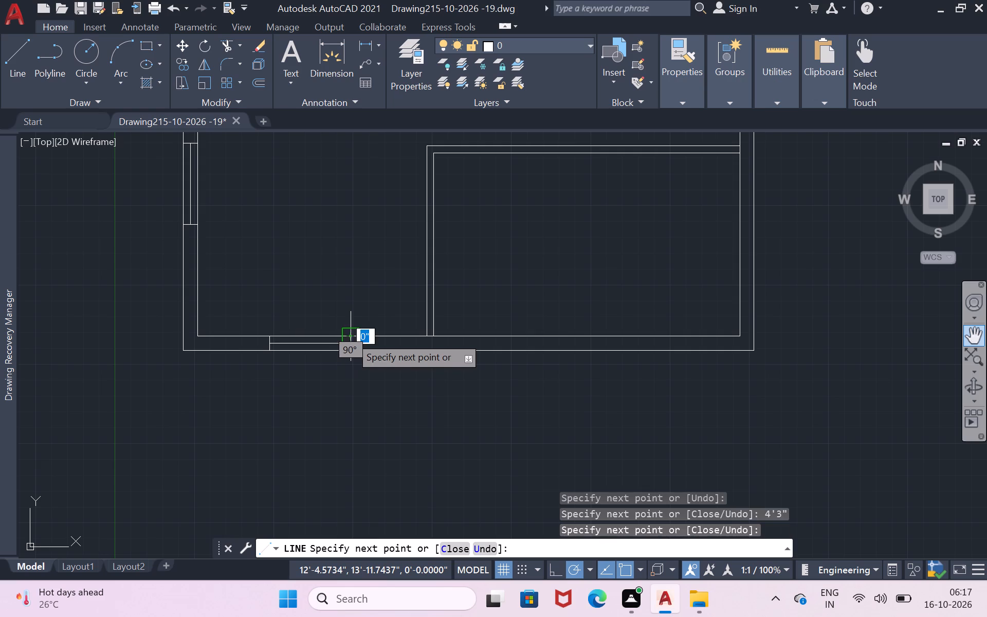
{"action": "left_click", "coordinate": [351, 353]}
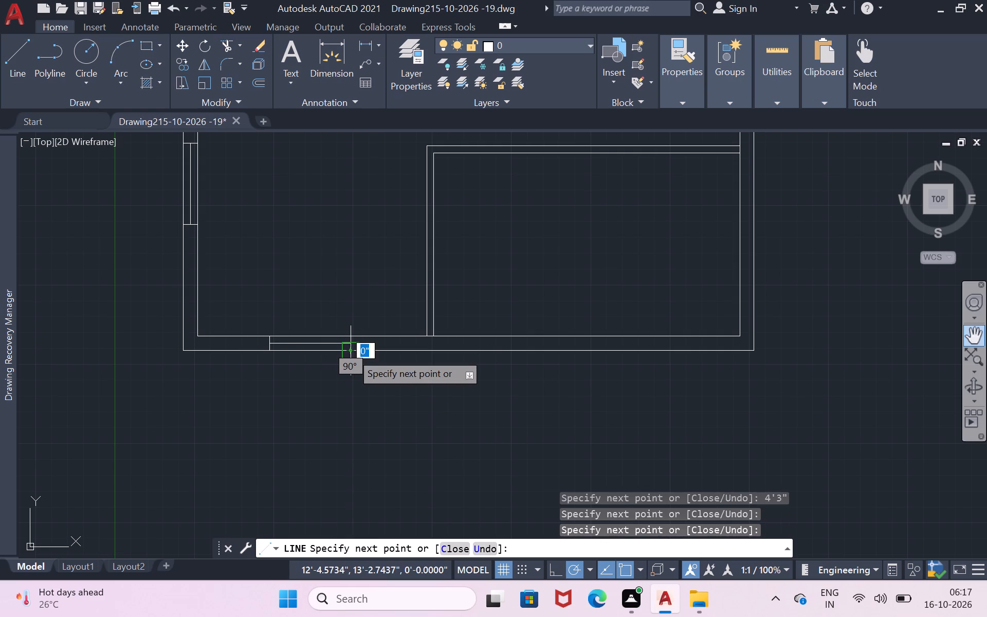
{"action": "key", "text": "Return"}
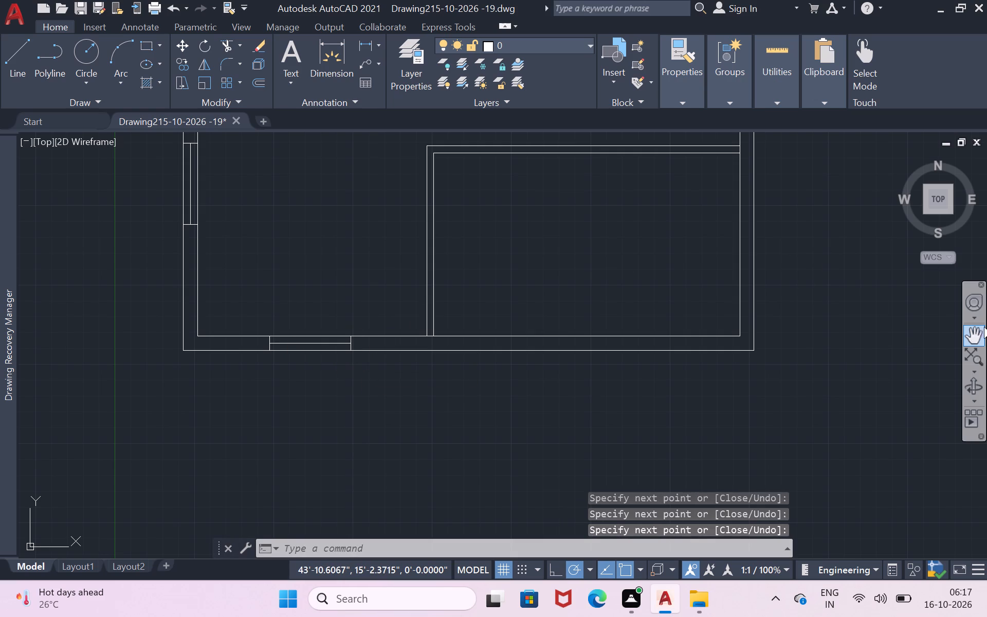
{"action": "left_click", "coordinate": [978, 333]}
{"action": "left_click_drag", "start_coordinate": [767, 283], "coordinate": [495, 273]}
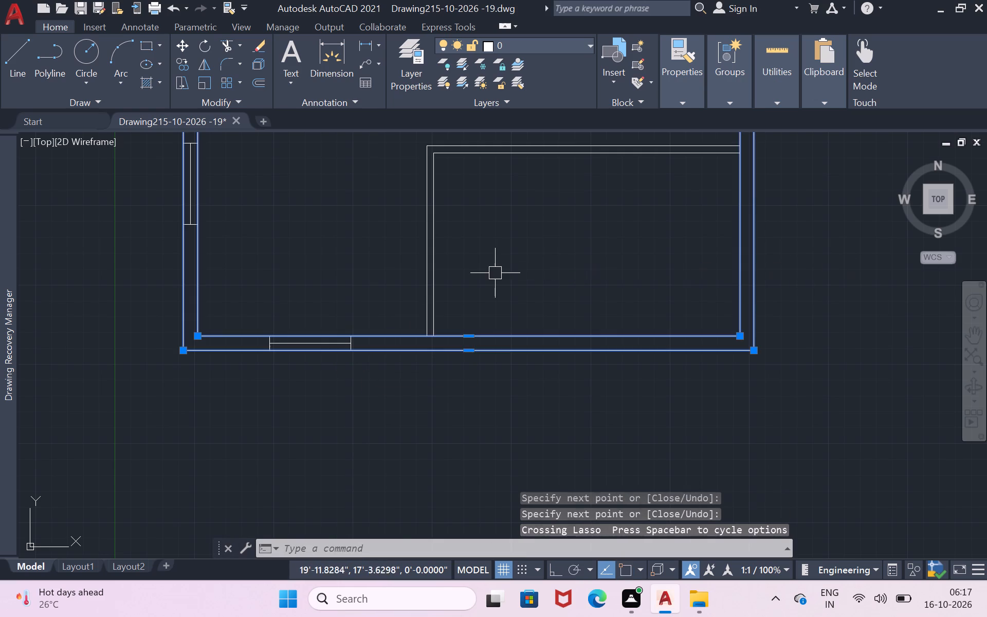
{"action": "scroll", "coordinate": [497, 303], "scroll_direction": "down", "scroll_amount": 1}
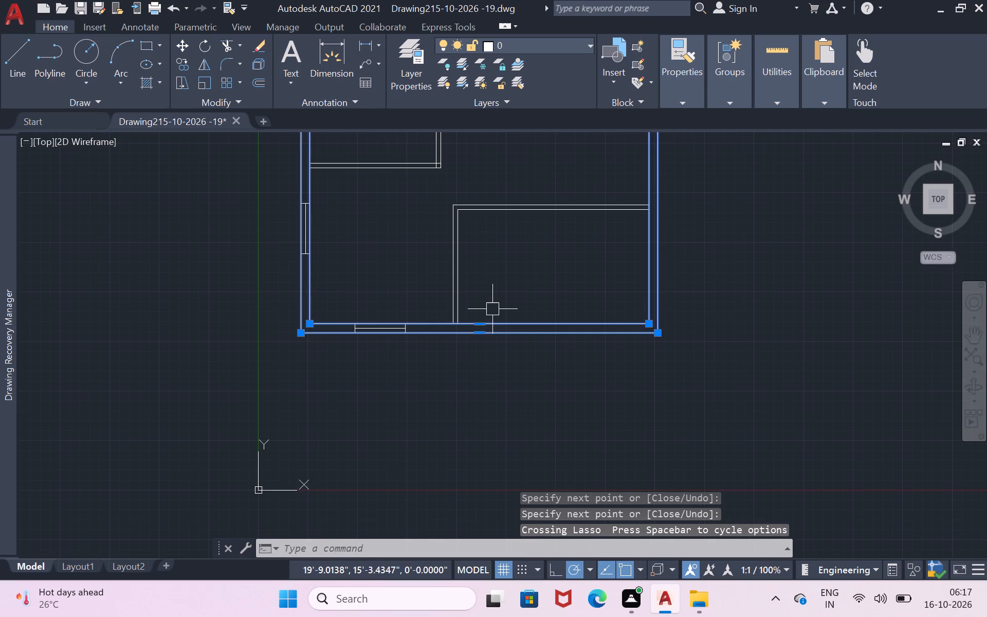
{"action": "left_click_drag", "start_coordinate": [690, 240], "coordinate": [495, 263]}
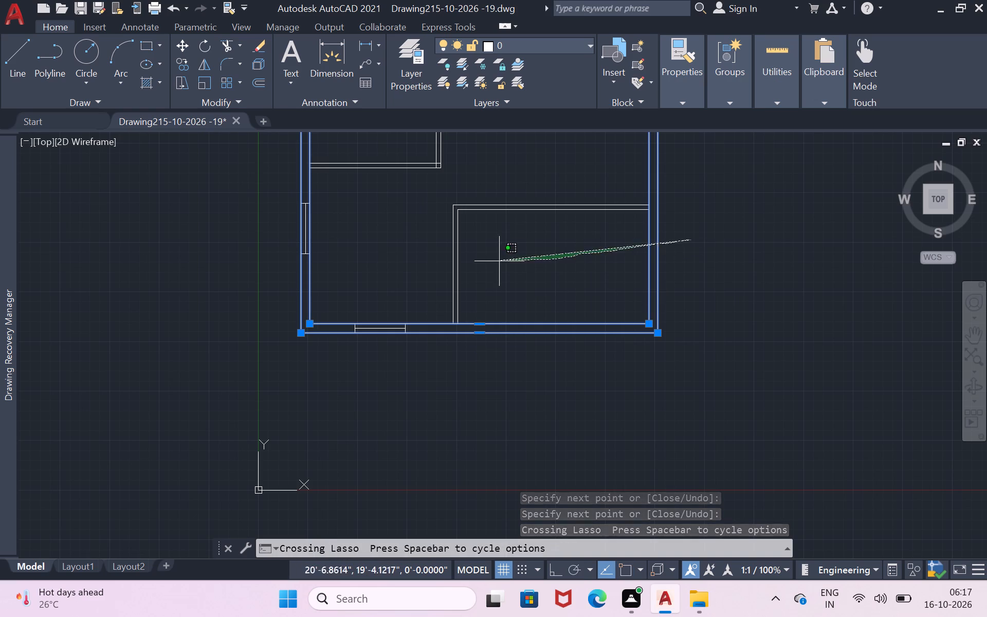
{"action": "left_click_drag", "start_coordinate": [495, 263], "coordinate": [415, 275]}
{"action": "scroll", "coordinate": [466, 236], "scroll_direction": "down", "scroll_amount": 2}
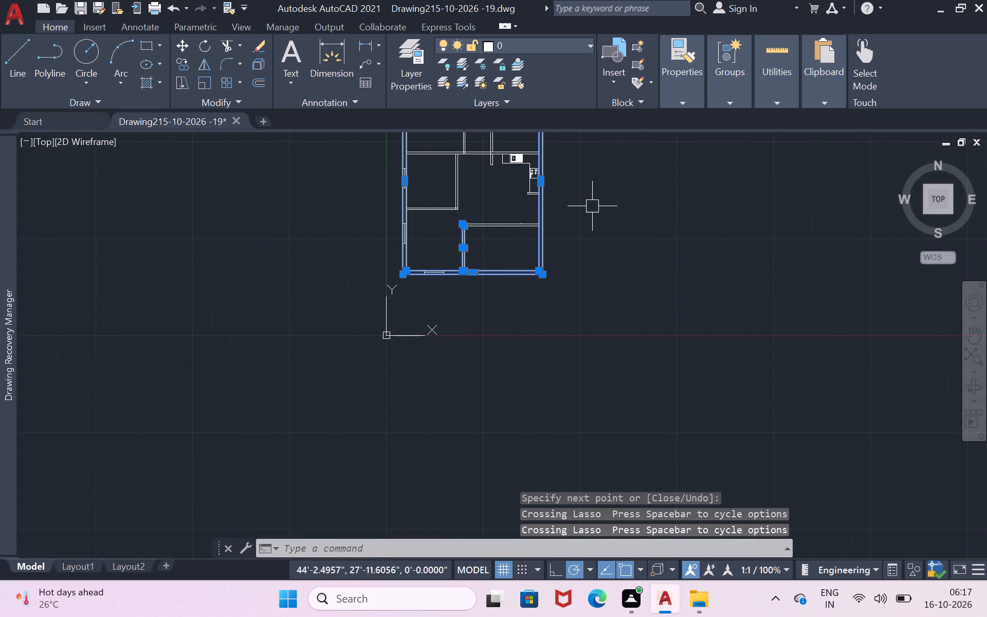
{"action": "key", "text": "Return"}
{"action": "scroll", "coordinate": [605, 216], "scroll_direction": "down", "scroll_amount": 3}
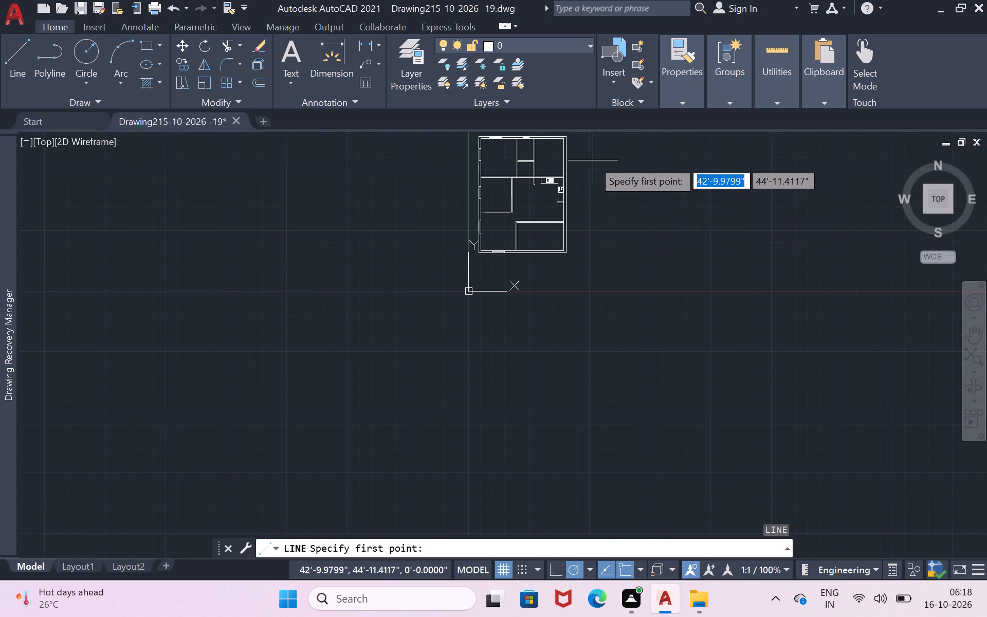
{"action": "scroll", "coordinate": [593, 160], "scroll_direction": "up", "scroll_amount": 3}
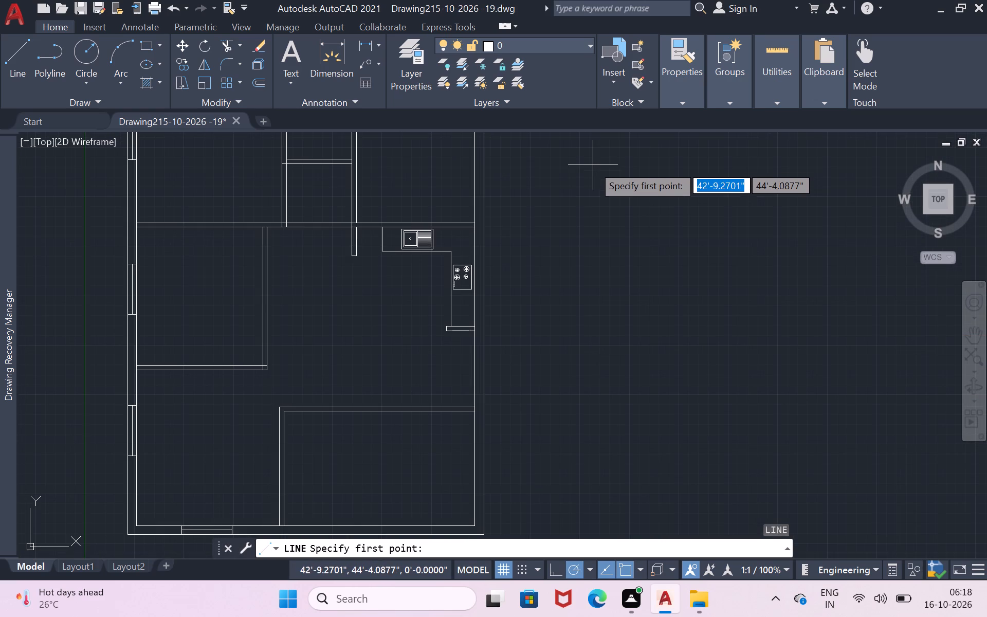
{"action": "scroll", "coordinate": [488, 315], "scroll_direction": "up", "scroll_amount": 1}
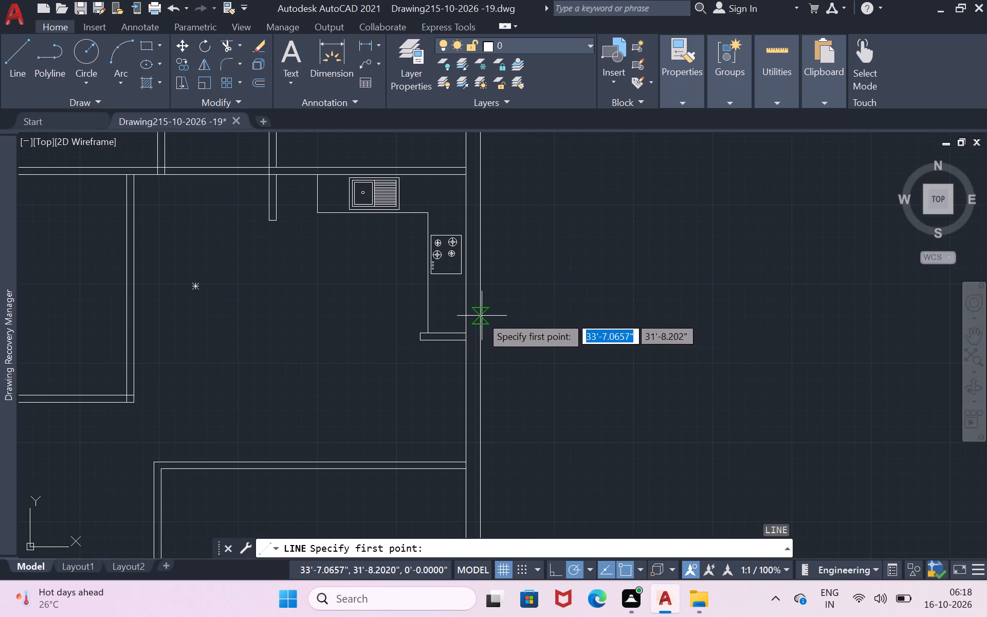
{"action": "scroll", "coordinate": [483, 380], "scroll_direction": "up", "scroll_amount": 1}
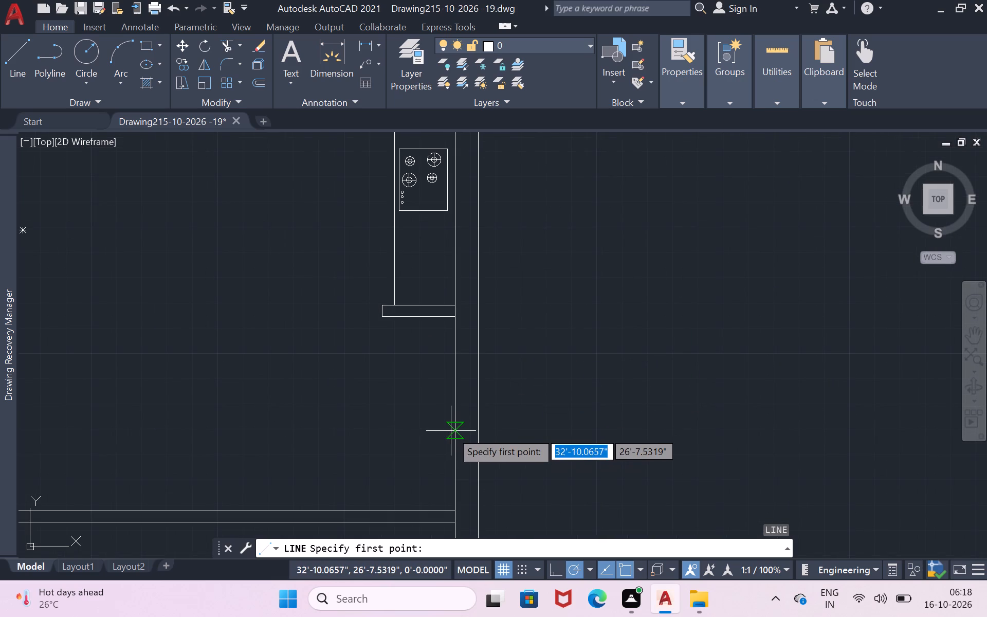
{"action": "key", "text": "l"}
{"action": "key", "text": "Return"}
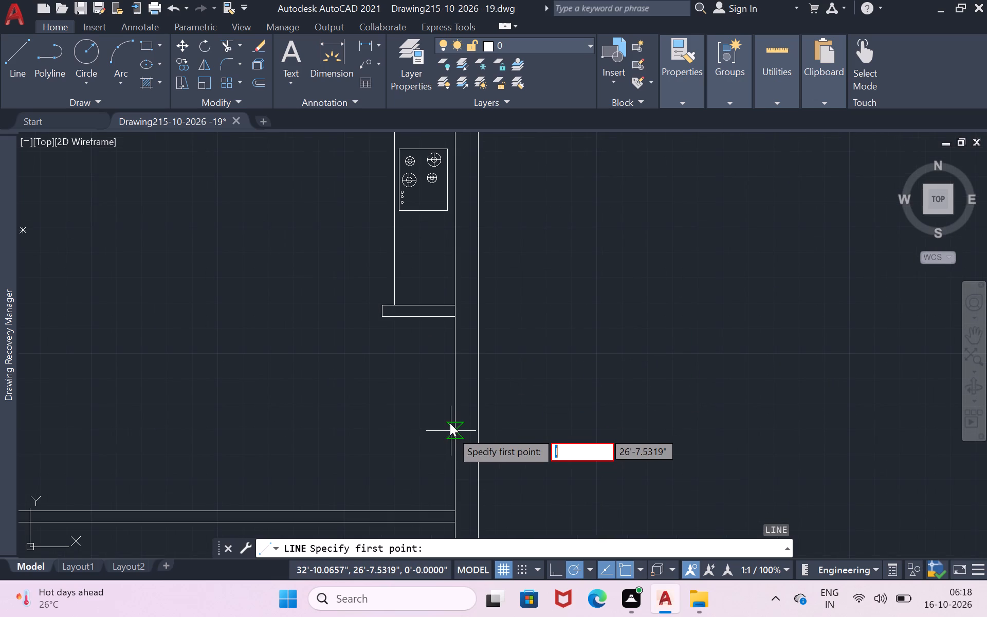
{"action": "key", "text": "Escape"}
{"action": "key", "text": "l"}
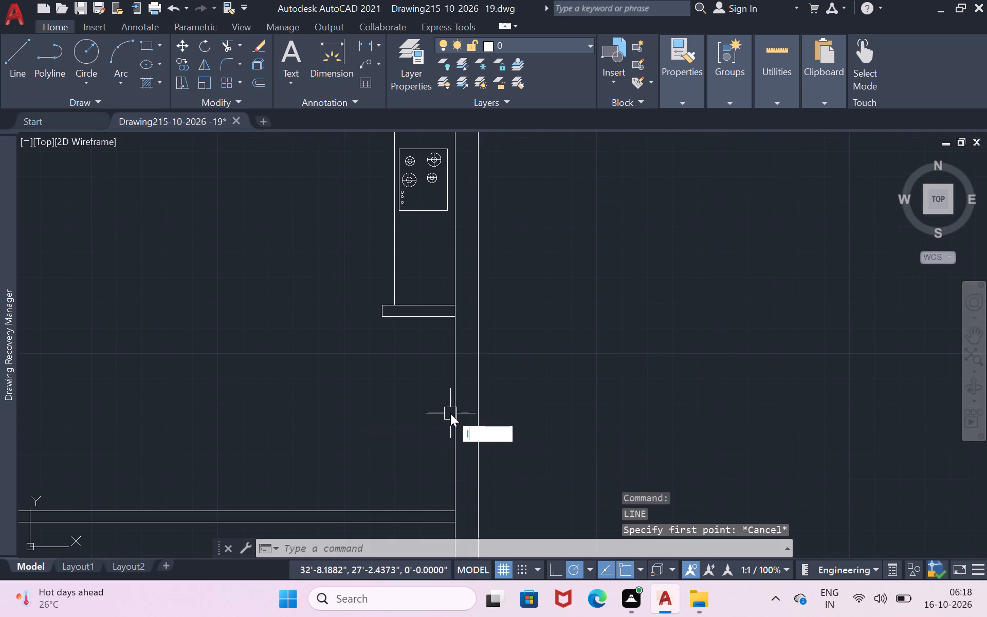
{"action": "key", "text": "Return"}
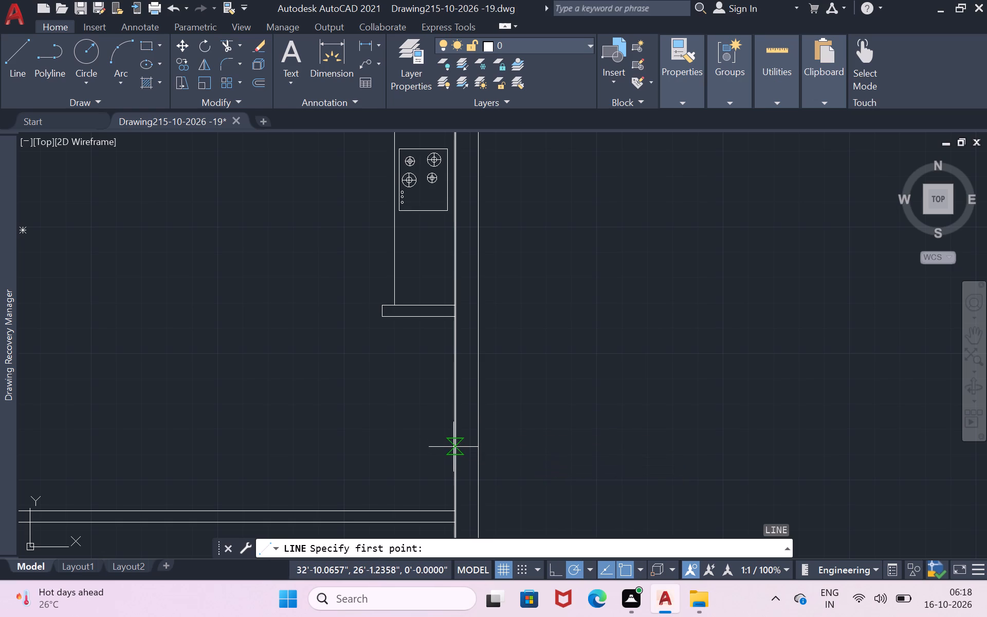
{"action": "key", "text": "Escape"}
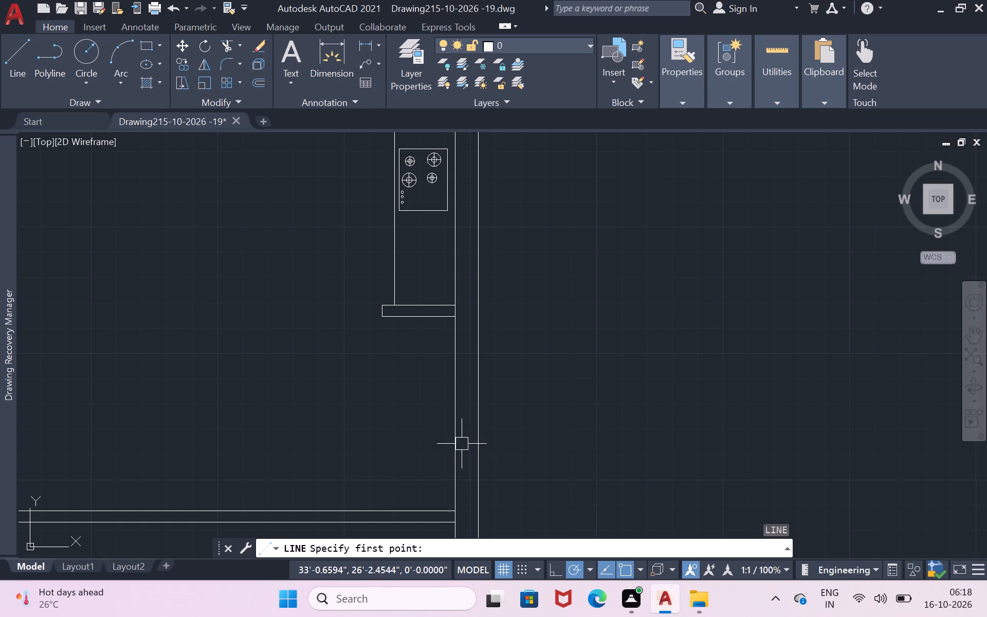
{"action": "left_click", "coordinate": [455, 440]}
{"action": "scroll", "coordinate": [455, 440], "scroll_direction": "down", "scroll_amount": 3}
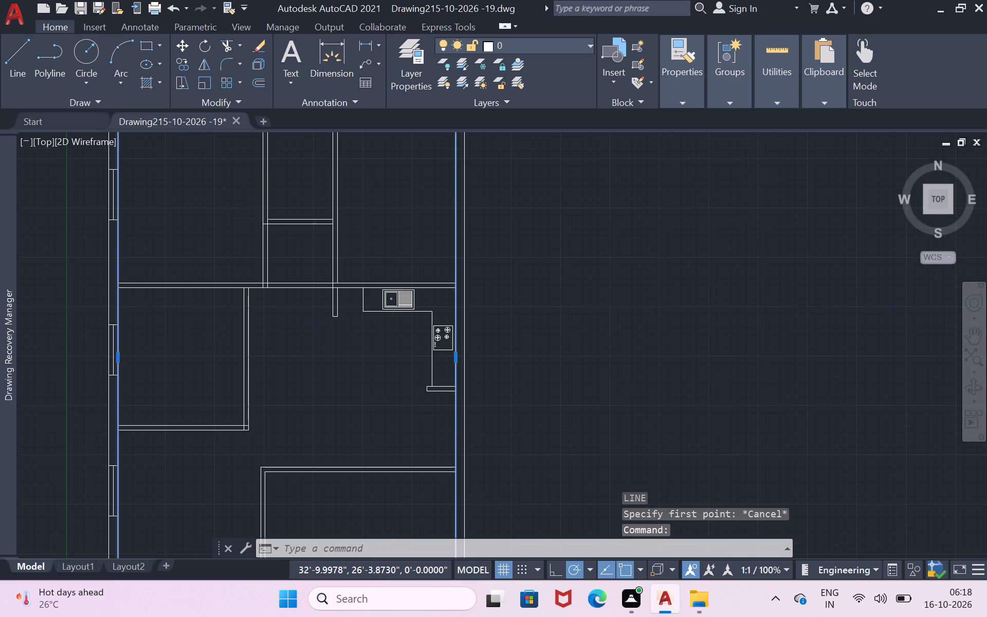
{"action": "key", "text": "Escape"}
Draw a window's lower jamb line across the right outer wall below the kitchen counter and a 4'3" centre line upward from its midpoint.
{"action": "scroll", "coordinate": [455, 440], "scroll_direction": "up", "scroll_amount": 2}
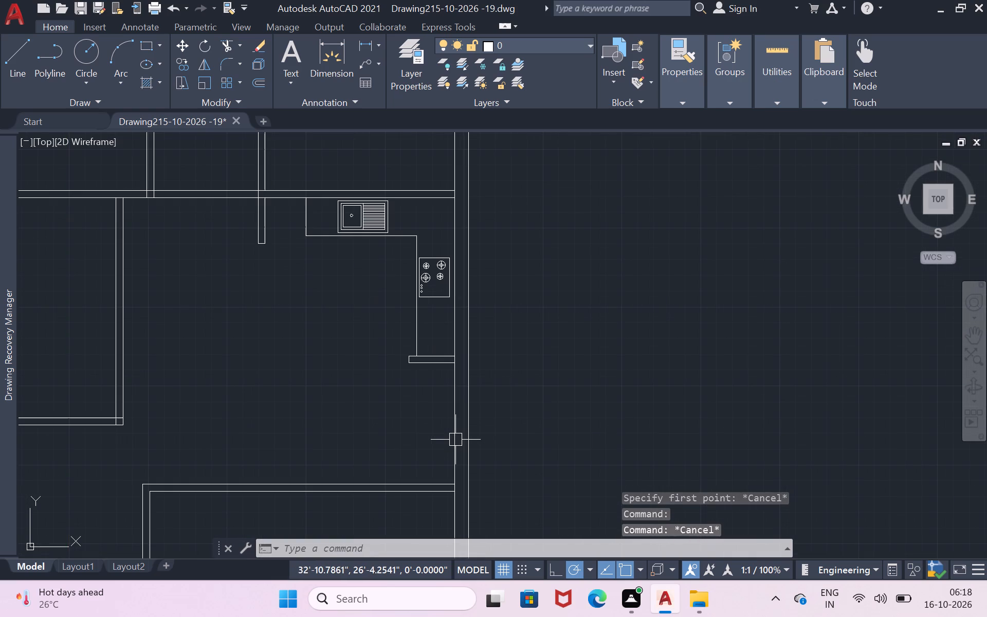
{"action": "key", "text": "l"}
{"action": "key", "text": "Return"}
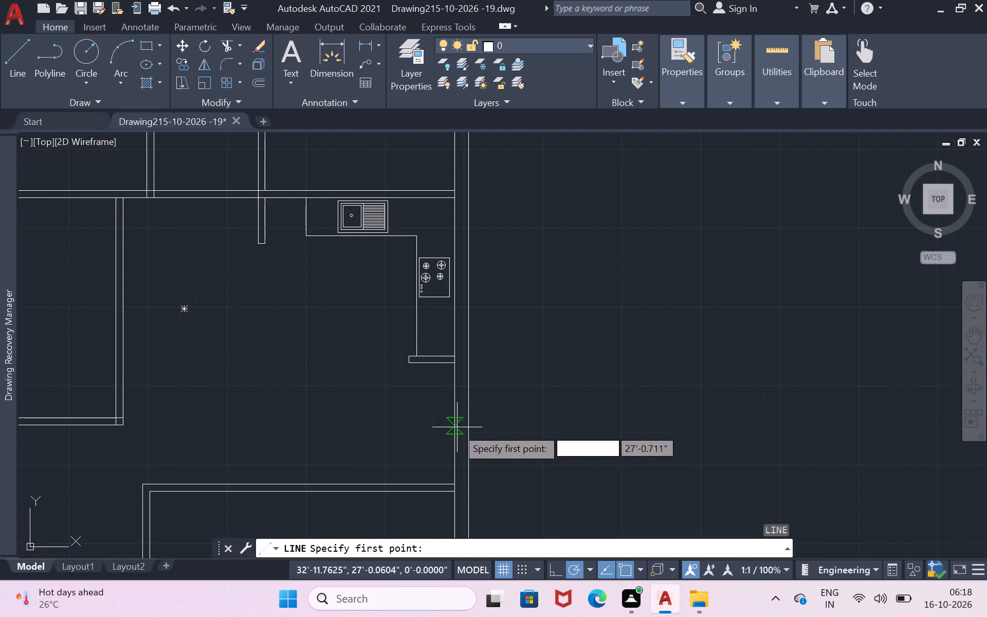
{"action": "left_click", "coordinate": [455, 439]}
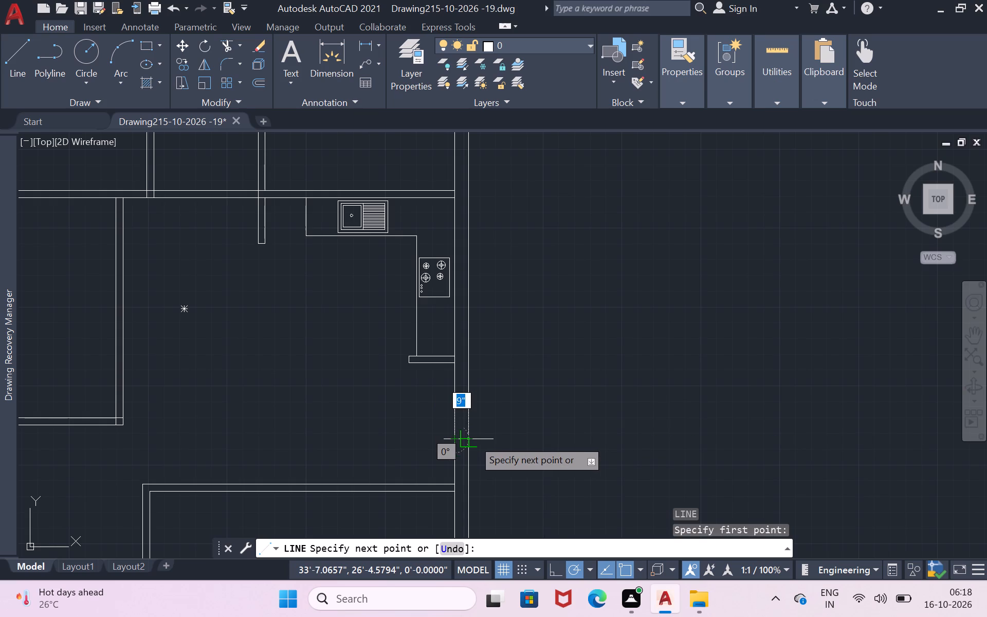
{"action": "left_click", "coordinate": [473, 439]}
{"action": "scroll", "coordinate": [471, 440], "scroll_direction": "up", "scroll_amount": 2}
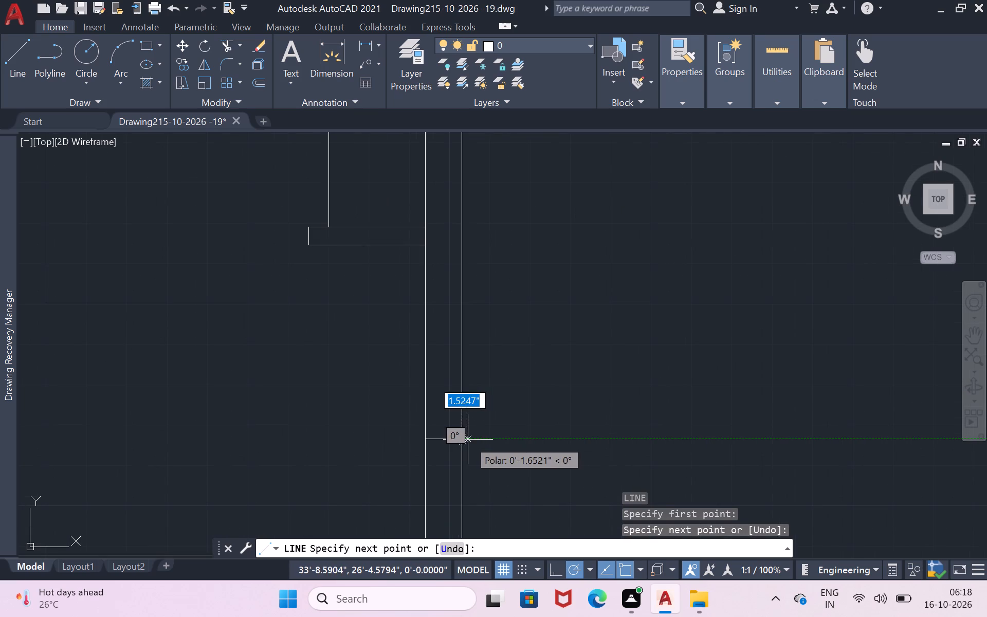
{"action": "key", "text": "Return"}
{"action": "key", "text": "Return"}
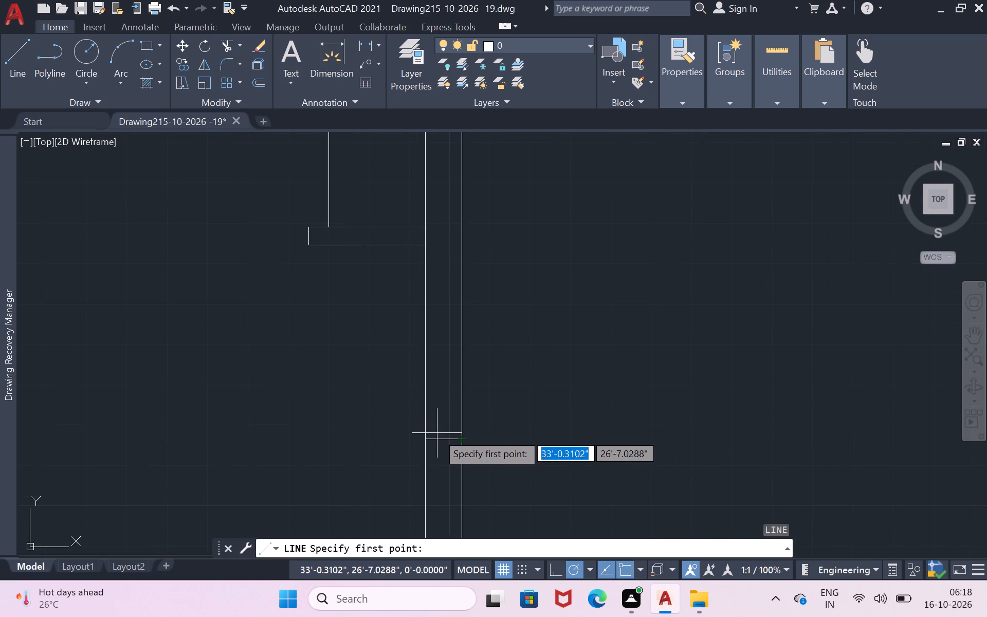
{"action": "left_click", "coordinate": [443, 439]}
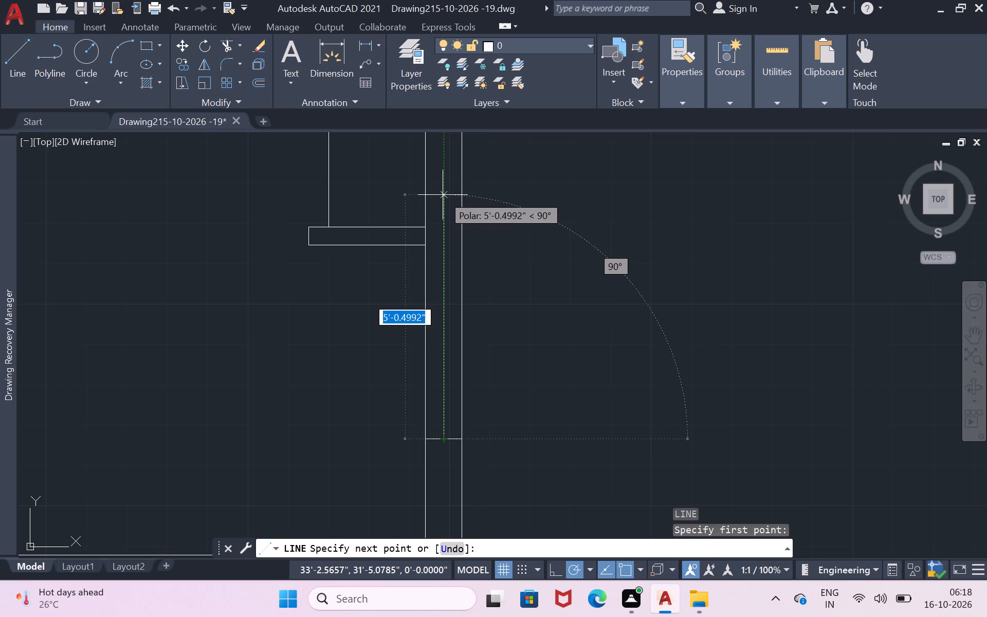
{"action": "key", "text": "4"}
{"action": "type", "text": "'3\""}
{"action": "key", "text": "Return"}
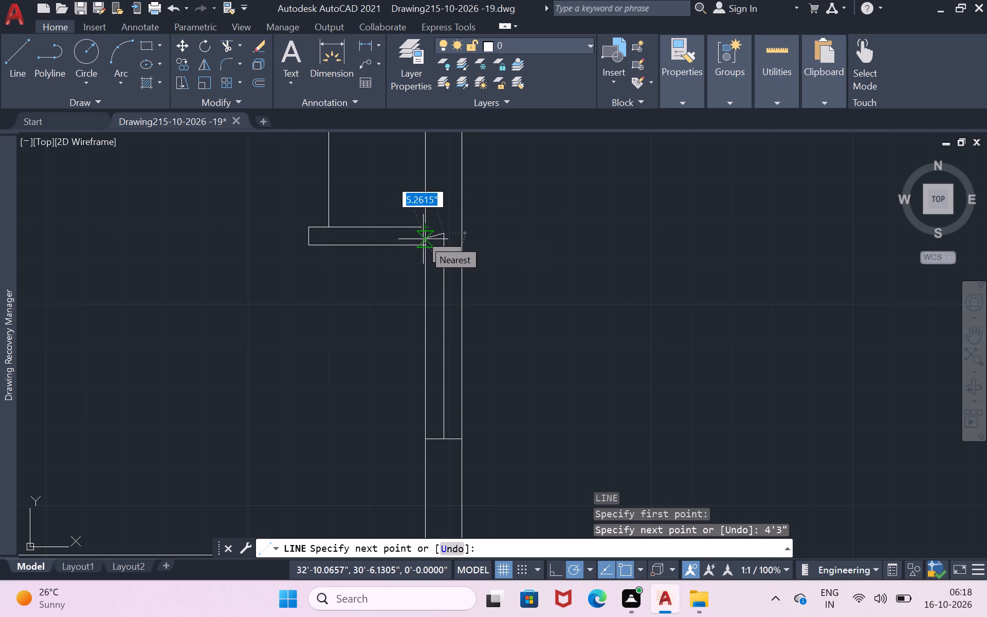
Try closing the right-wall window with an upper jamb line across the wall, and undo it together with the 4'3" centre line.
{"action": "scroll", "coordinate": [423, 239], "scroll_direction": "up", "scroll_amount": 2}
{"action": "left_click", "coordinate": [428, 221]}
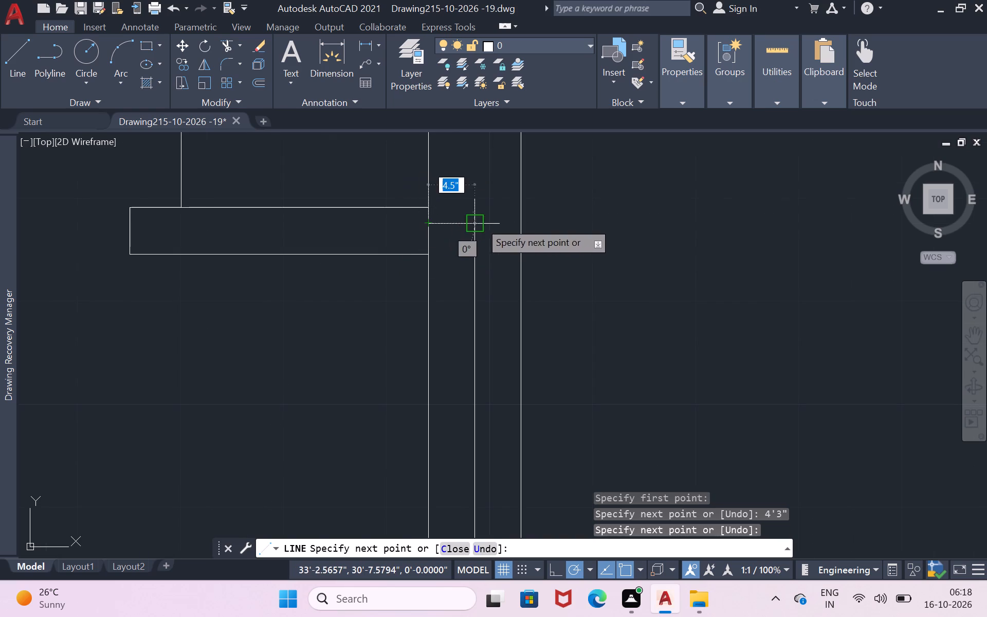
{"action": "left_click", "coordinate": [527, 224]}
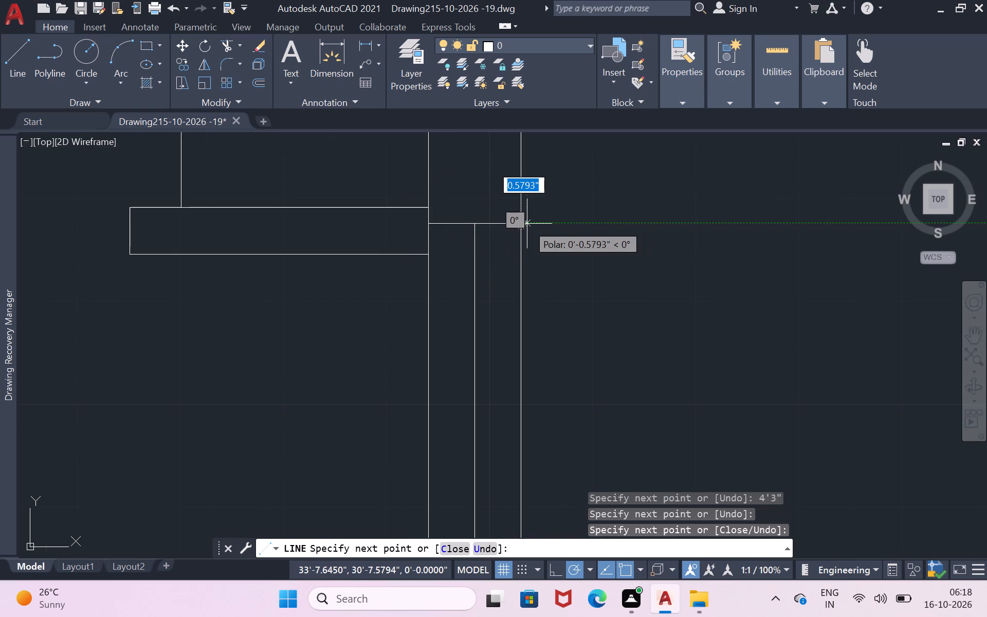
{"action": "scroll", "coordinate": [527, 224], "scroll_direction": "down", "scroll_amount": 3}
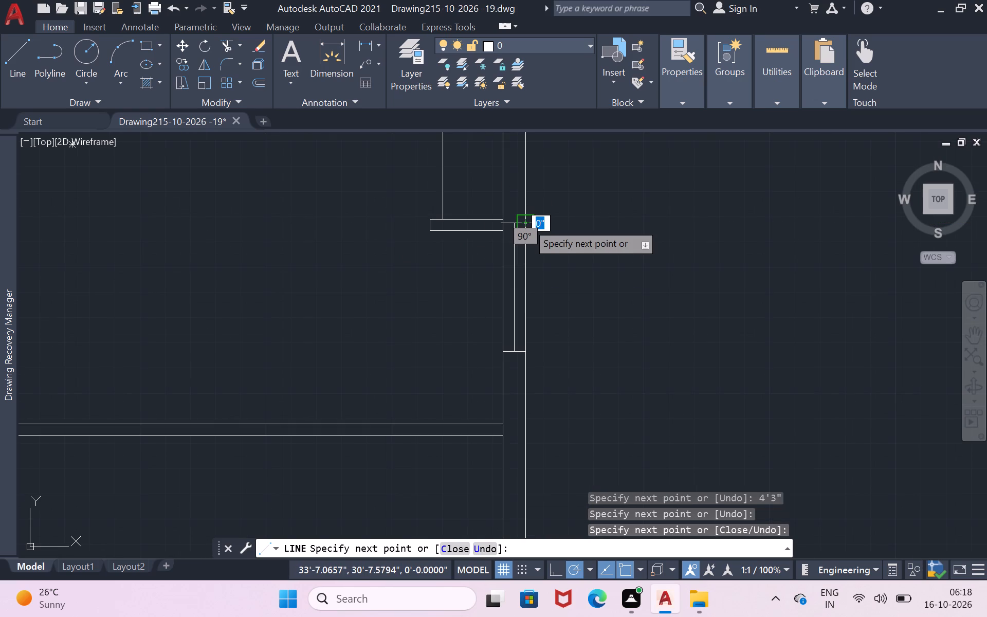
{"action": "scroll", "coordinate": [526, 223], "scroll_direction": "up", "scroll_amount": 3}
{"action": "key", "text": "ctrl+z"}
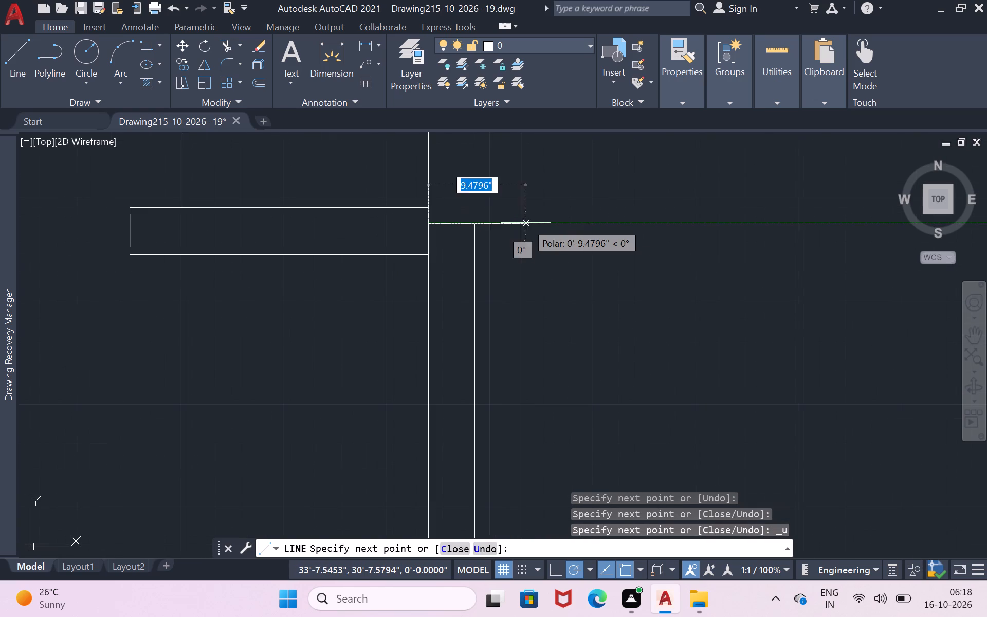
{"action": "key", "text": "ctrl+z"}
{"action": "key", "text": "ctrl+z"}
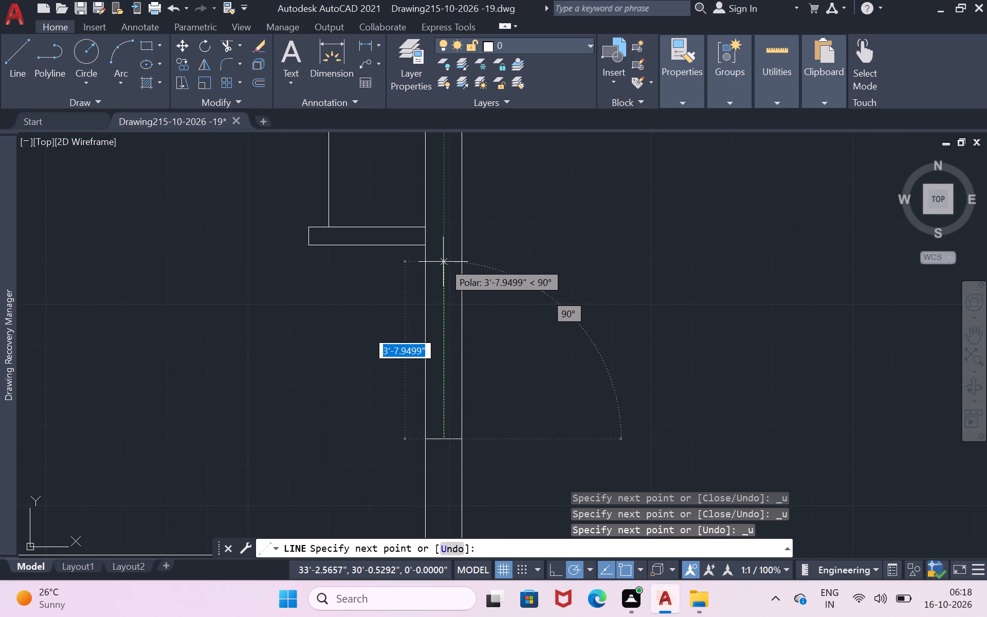
Redraw the window's centre line 3'6" upward from the lower jamb's midpoint and close it with an upper jamb line across the wall.
{"action": "key", "text": "3"}
{"action": "key", "text": "apostrophe"}
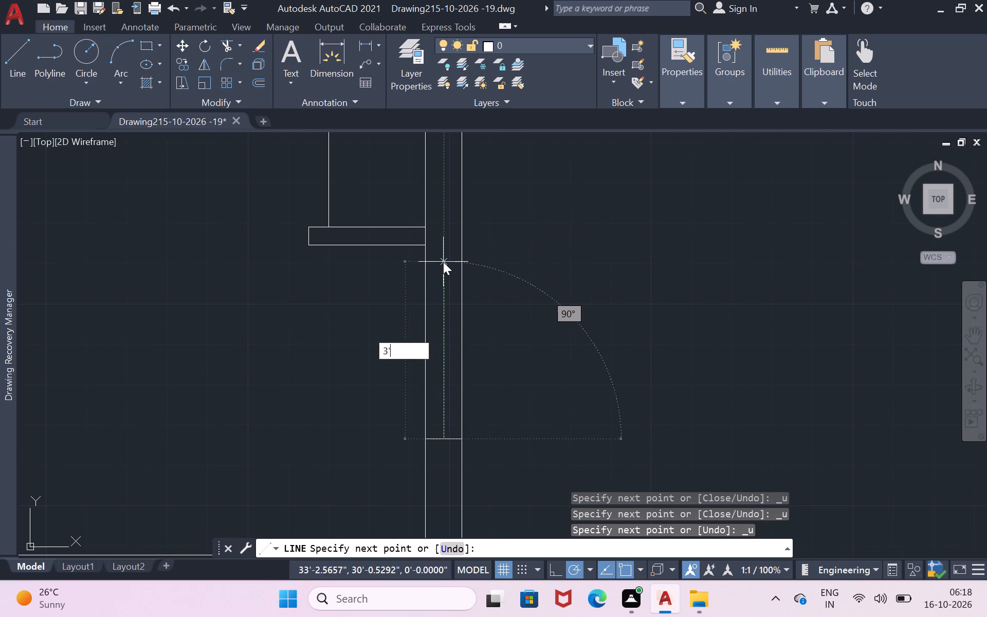
{"action": "key", "text": "6"}
{"action": "key", "text": "shift+quotedbl"}
{"action": "key", "text": "Return"}
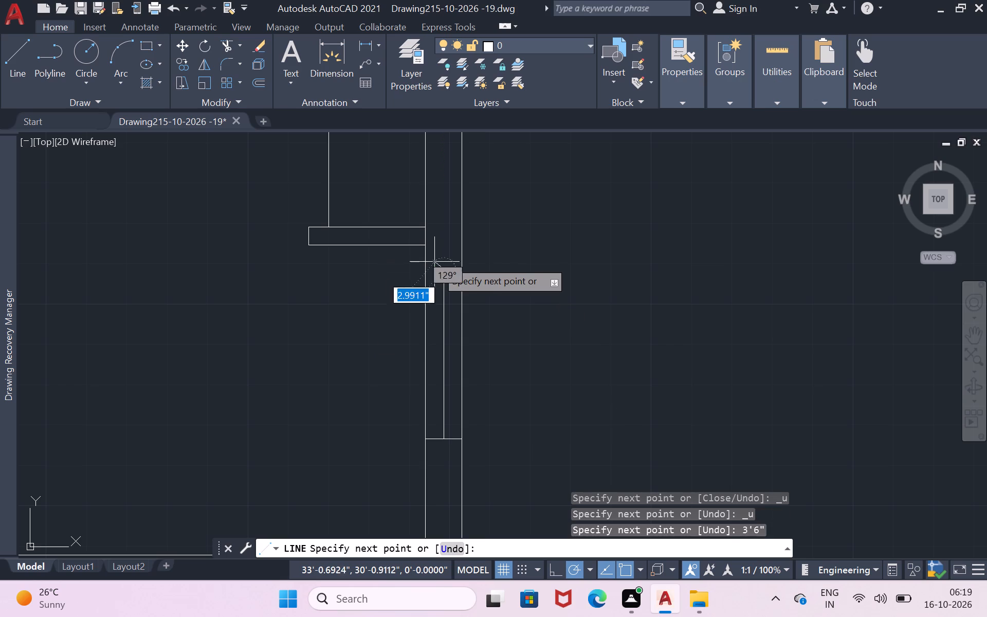
{"action": "left_click", "coordinate": [428, 269]}
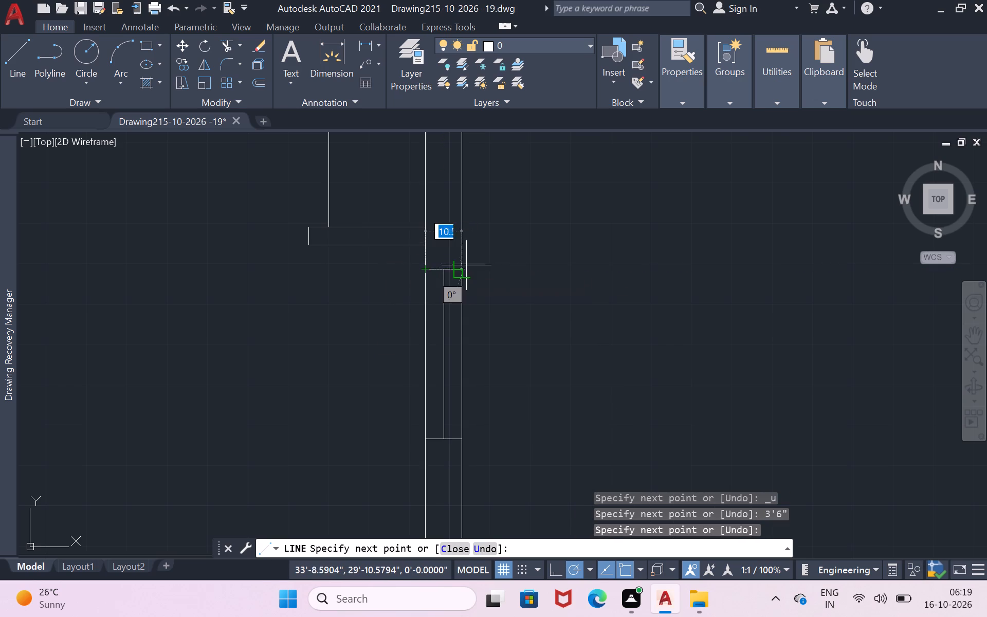
{"action": "left_click", "coordinate": [463, 265]}
{"action": "key", "text": "Return"}
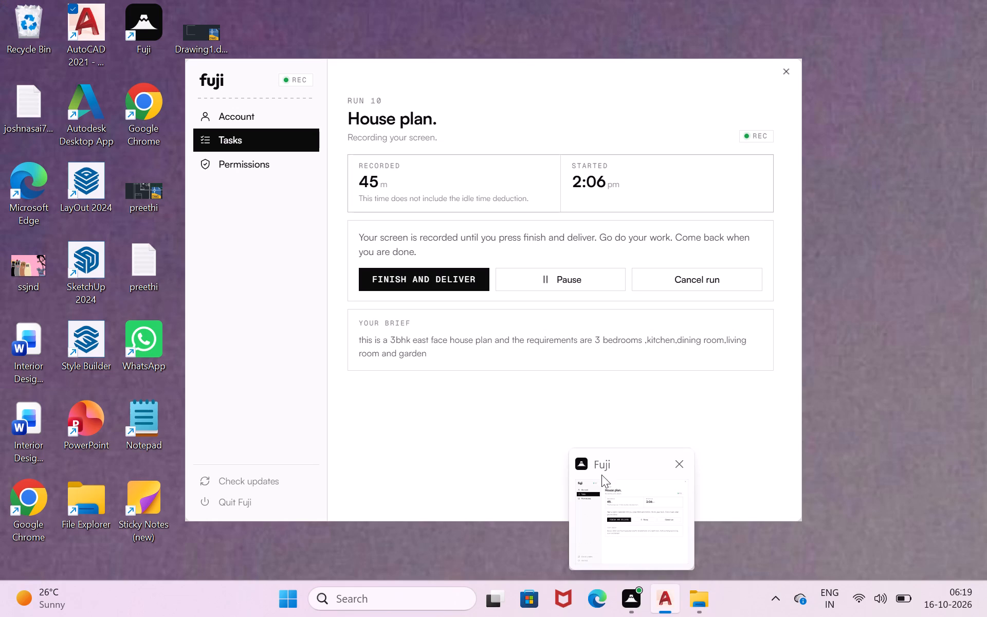
Draw a new window's lower jamb line across the right outer wall, level with the lower edge of the kitchen stove.
{"action": "scroll", "coordinate": [587, 288], "scroll_direction": "down", "scroll_amount": 2}
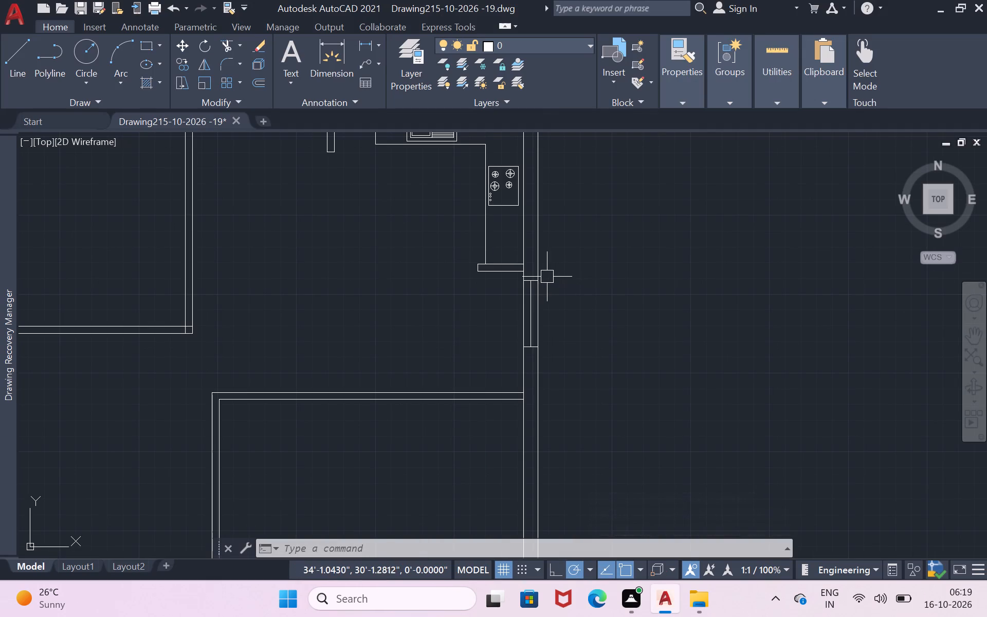
{"action": "scroll", "coordinate": [563, 247], "scroll_direction": "up", "scroll_amount": 1}
{"action": "scroll", "coordinate": [575, 289], "scroll_direction": "down", "scroll_amount": 1}
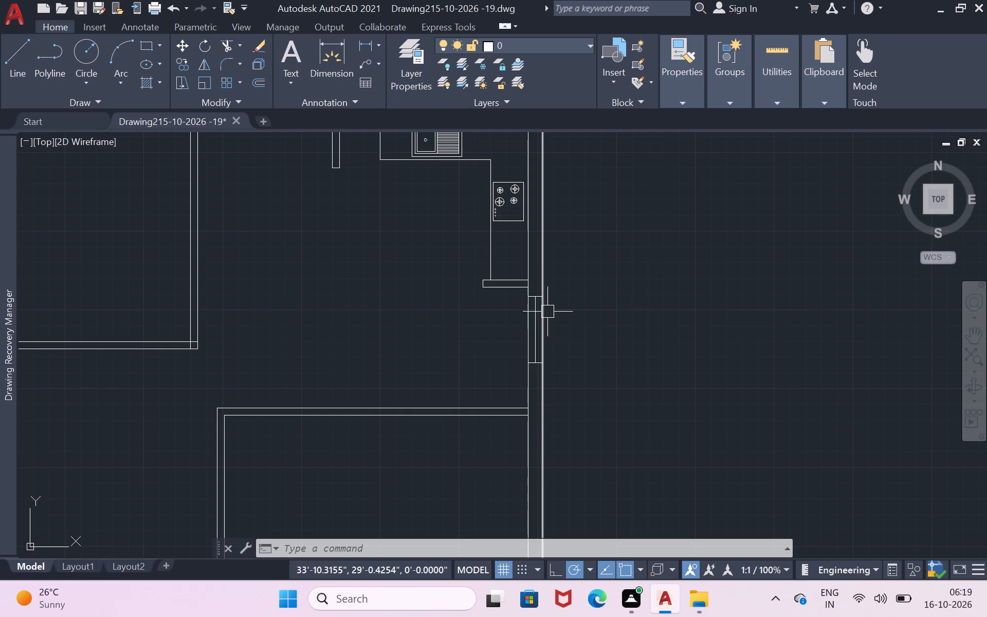
{"action": "scroll", "coordinate": [552, 213], "scroll_direction": "up", "scroll_amount": 1}
{"action": "scroll", "coordinate": [552, 213], "scroll_direction": "down", "scroll_amount": 2}
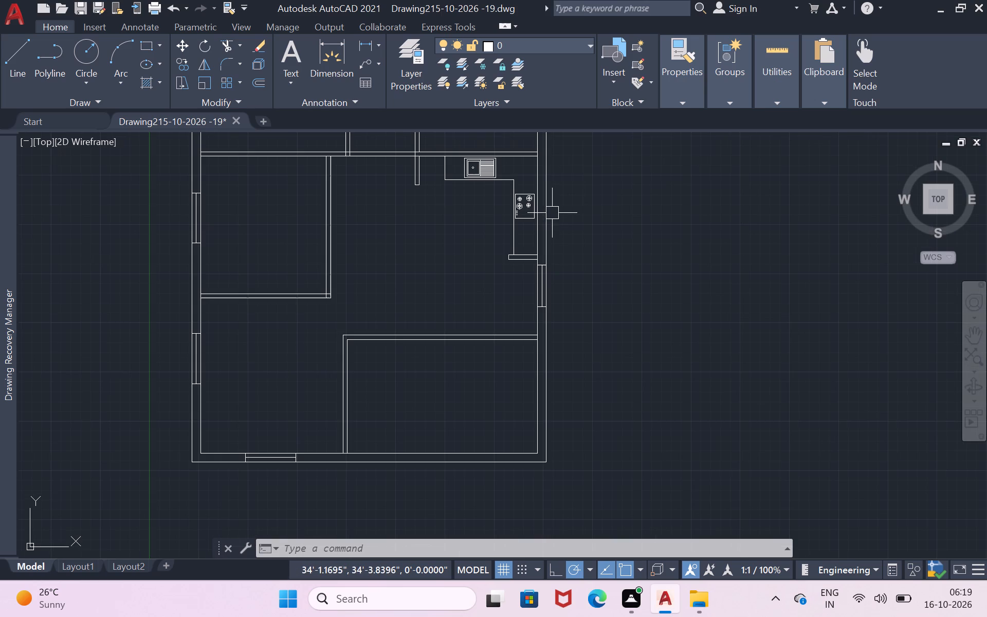
{"action": "scroll", "coordinate": [560, 171], "scroll_direction": "up", "scroll_amount": 1}
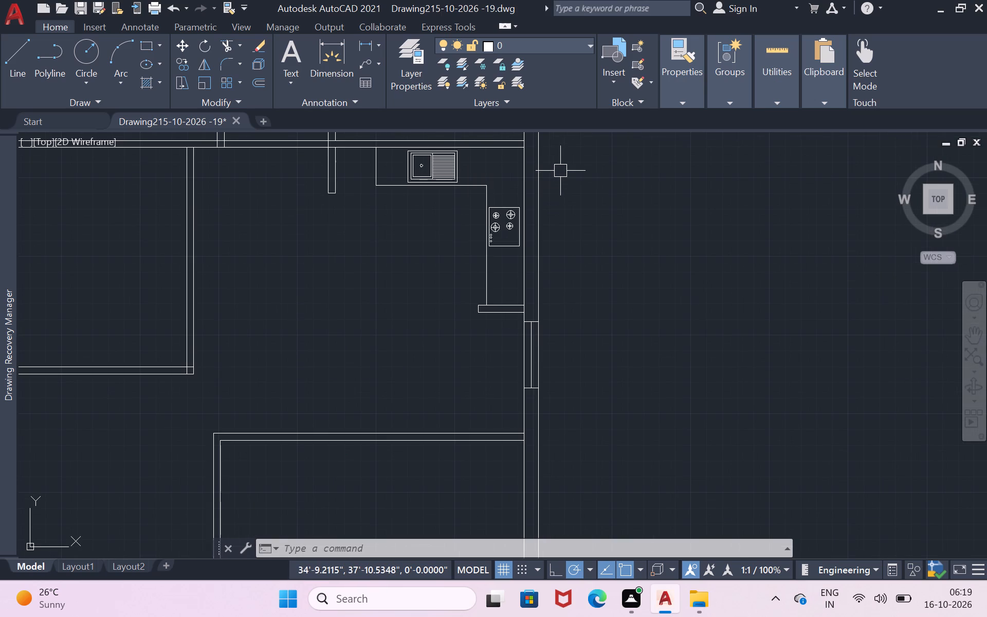
{"action": "scroll", "coordinate": [520, 183], "scroll_direction": "up", "scroll_amount": 1}
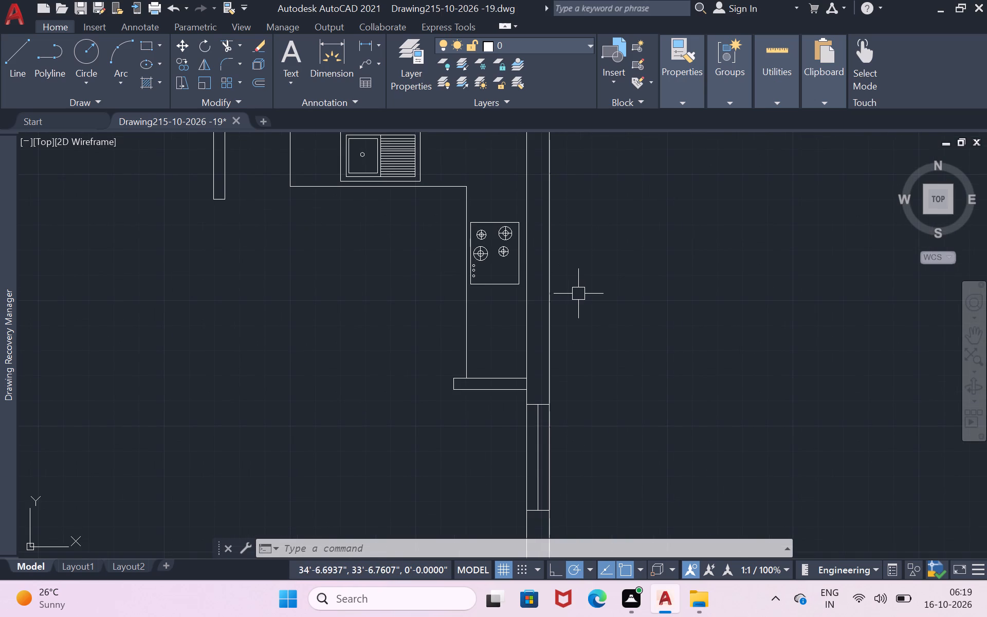
{"action": "key", "text": "l"}
{"action": "key", "text": "Return"}
{"action": "scroll", "coordinate": [579, 255], "scroll_direction": "down", "scroll_amount": 1}
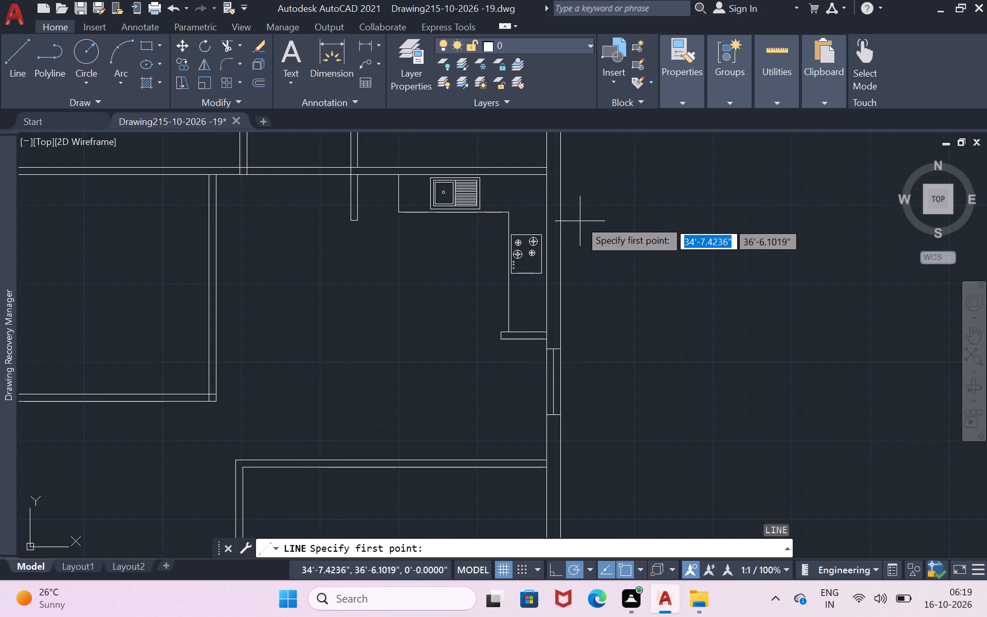
{"action": "scroll", "coordinate": [563, 180], "scroll_direction": "up", "scroll_amount": 1}
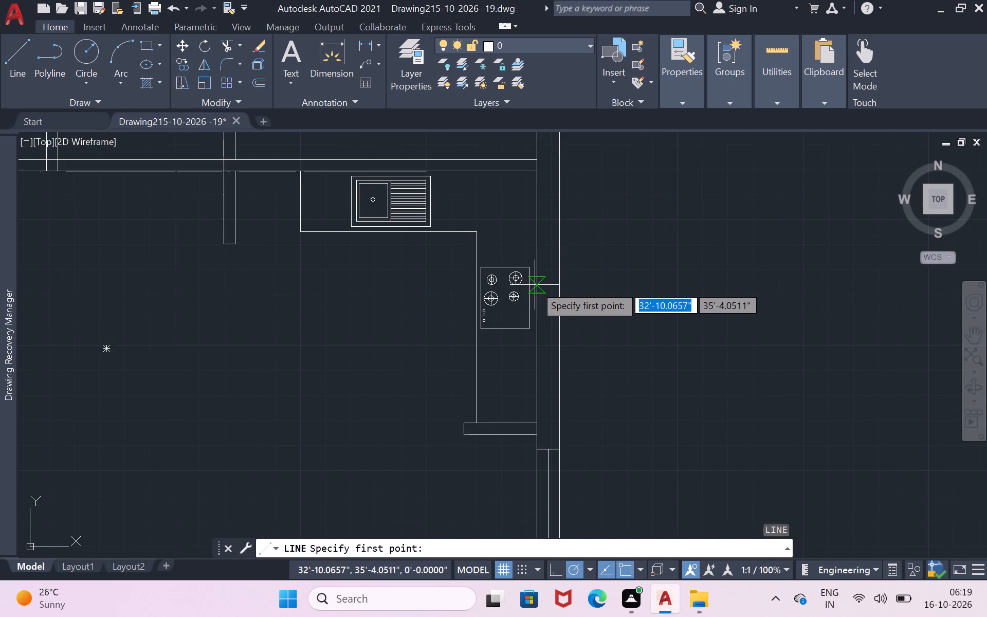
{"action": "left_click", "coordinate": [534, 332]}
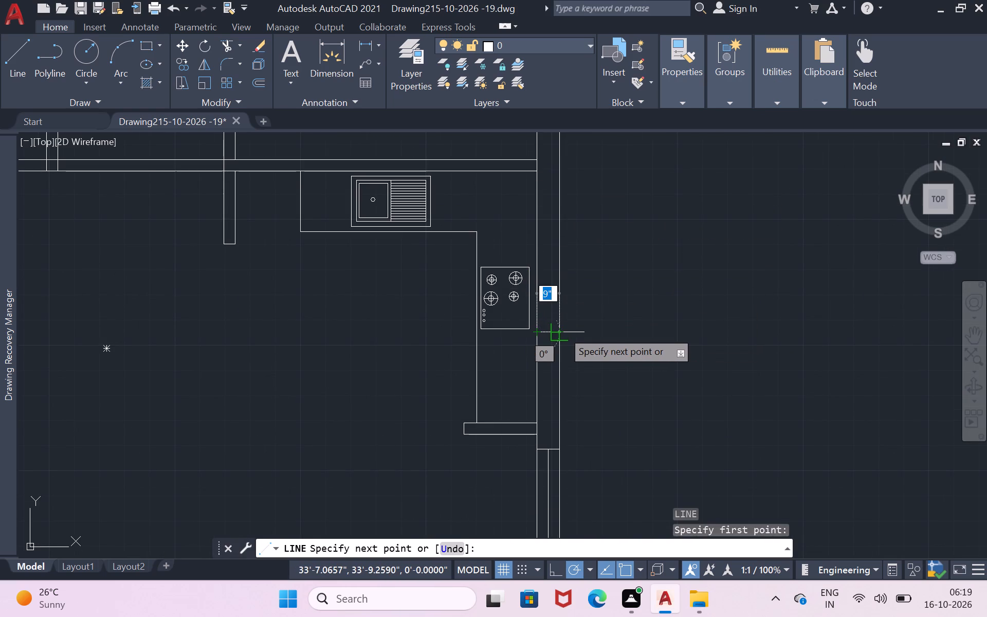
{"action": "left_click", "coordinate": [566, 329]}
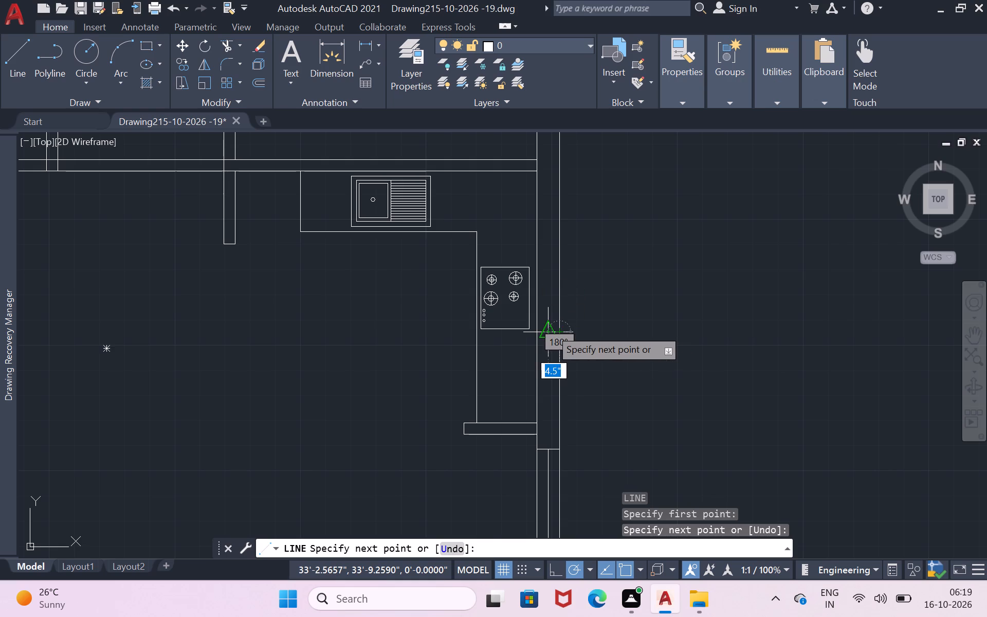
Complete the kitchen window with a 3'6" centre line upward from the jamb's midpoint and an upper jamb line across the wall.
{"action": "left_click", "coordinate": [550, 329]}
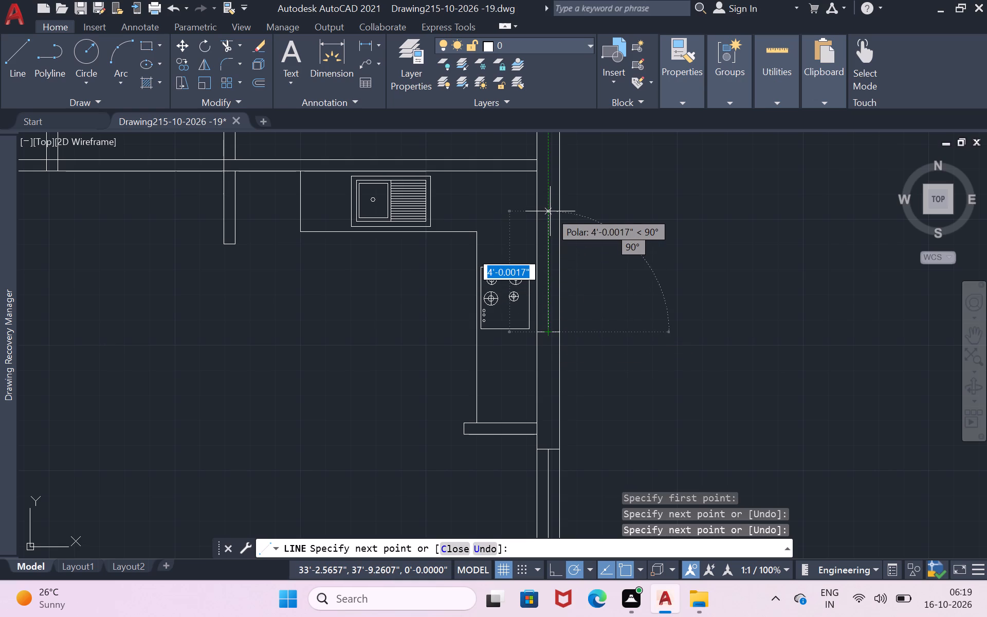
{"action": "type", "text": "3'"}
{"action": "type", "text": "6\""}
{"action": "key", "text": "Return"}
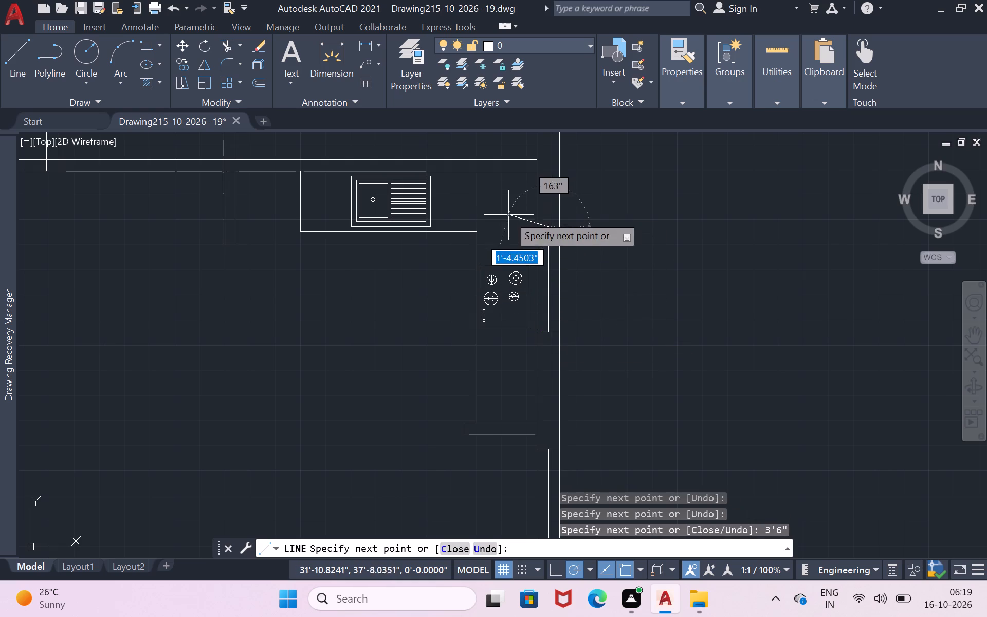
{"action": "left_click", "coordinate": [538, 223]}
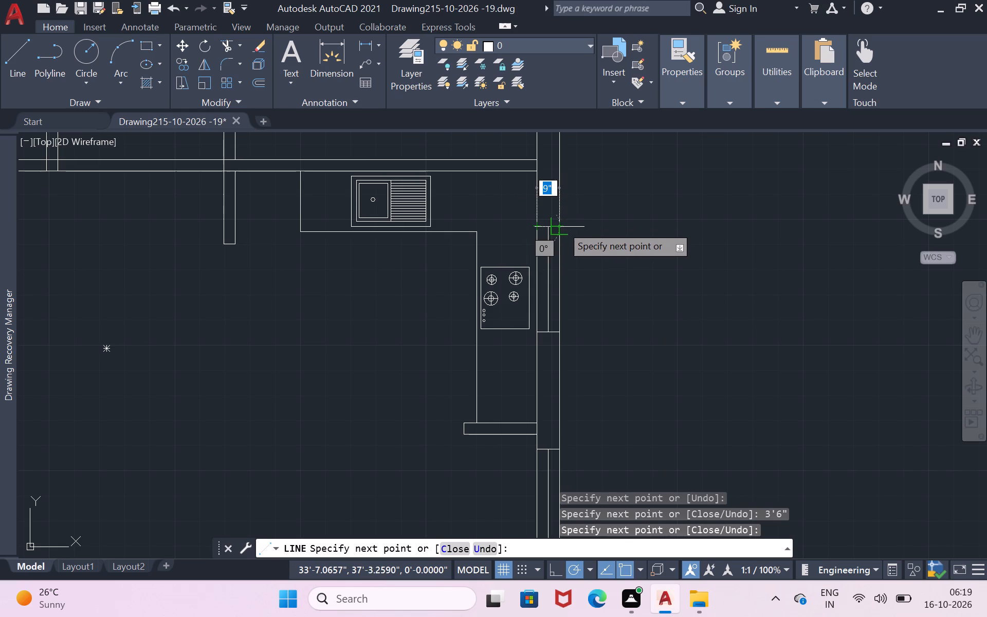
{"action": "left_click", "coordinate": [561, 225]}
{"action": "key", "text": "Return"}
Draw a window's upper jamb line across the right outer wall in the upper part of the top-right room.
{"action": "scroll", "coordinate": [715, 174], "scroll_direction": "down", "scroll_amount": 2}
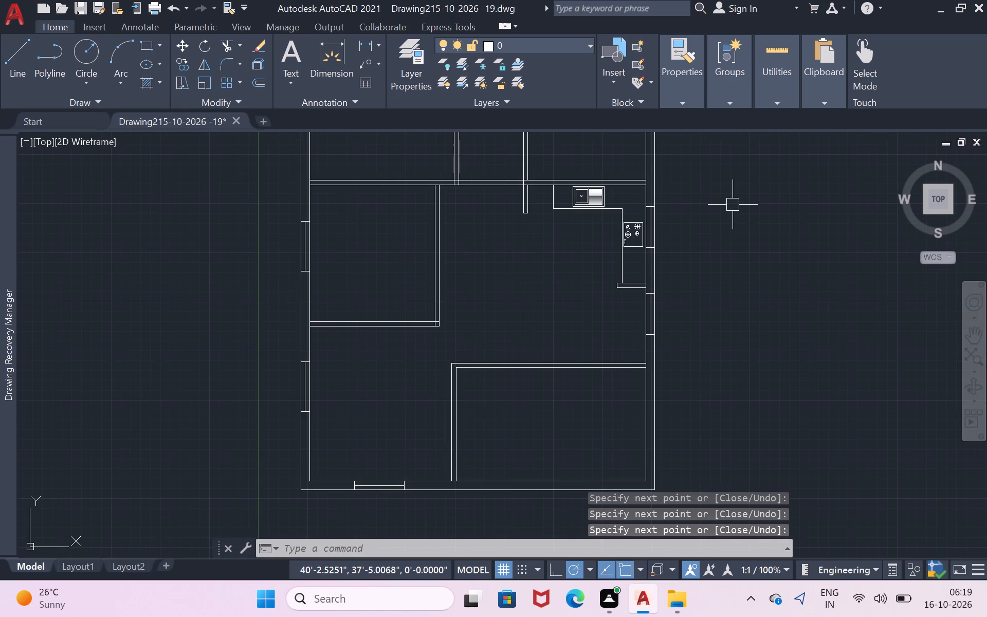
{"action": "scroll", "coordinate": [733, 205], "scroll_direction": "down", "scroll_amount": 3}
{"action": "scroll", "coordinate": [716, 173], "scroll_direction": "up", "scroll_amount": 3}
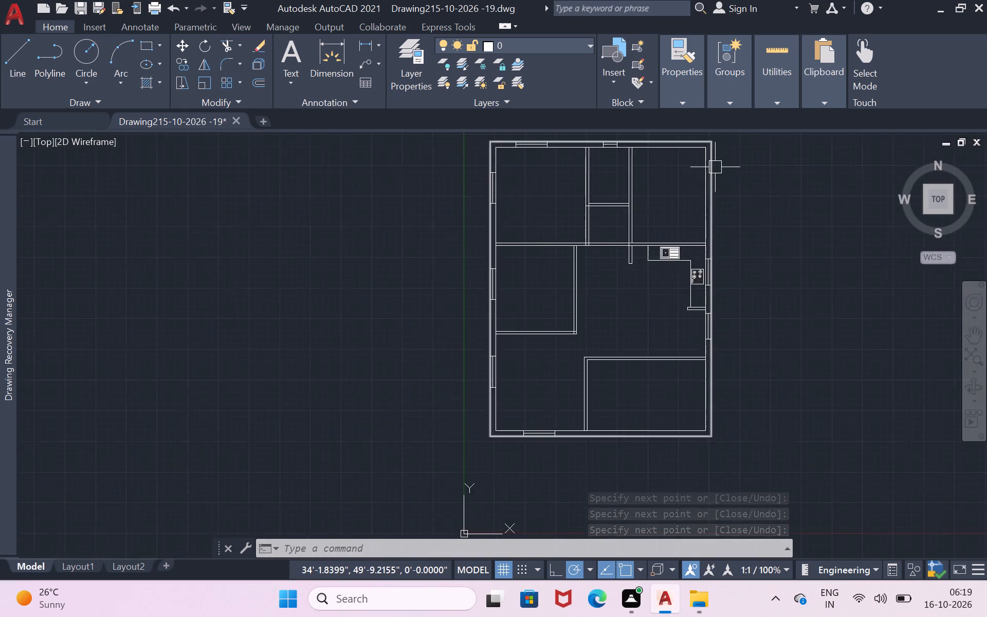
{"action": "scroll", "coordinate": [715, 167], "scroll_direction": "up", "scroll_amount": 1}
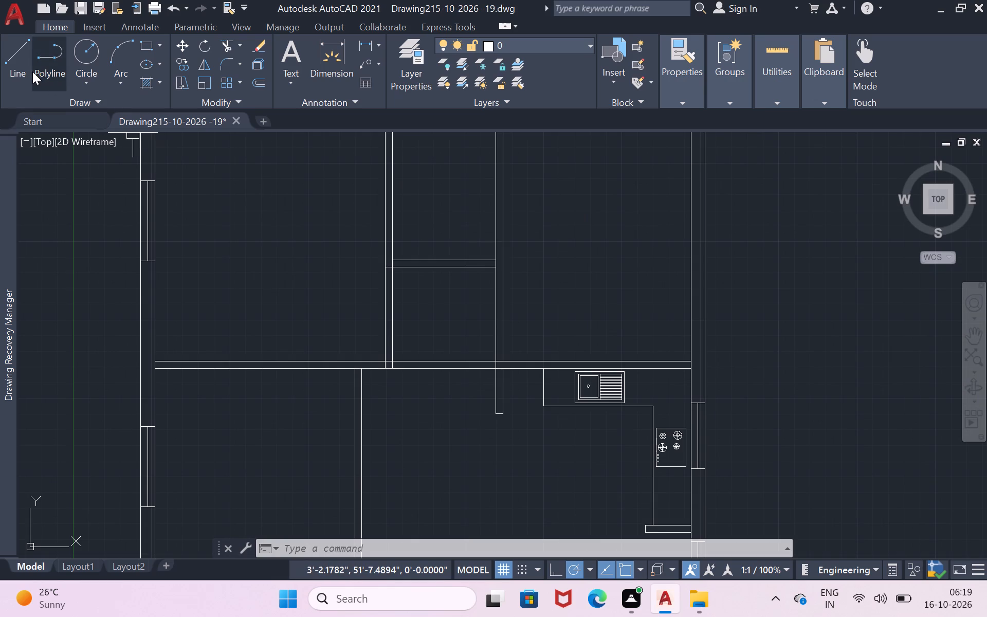
{"action": "left_click", "coordinate": [17, 69]}
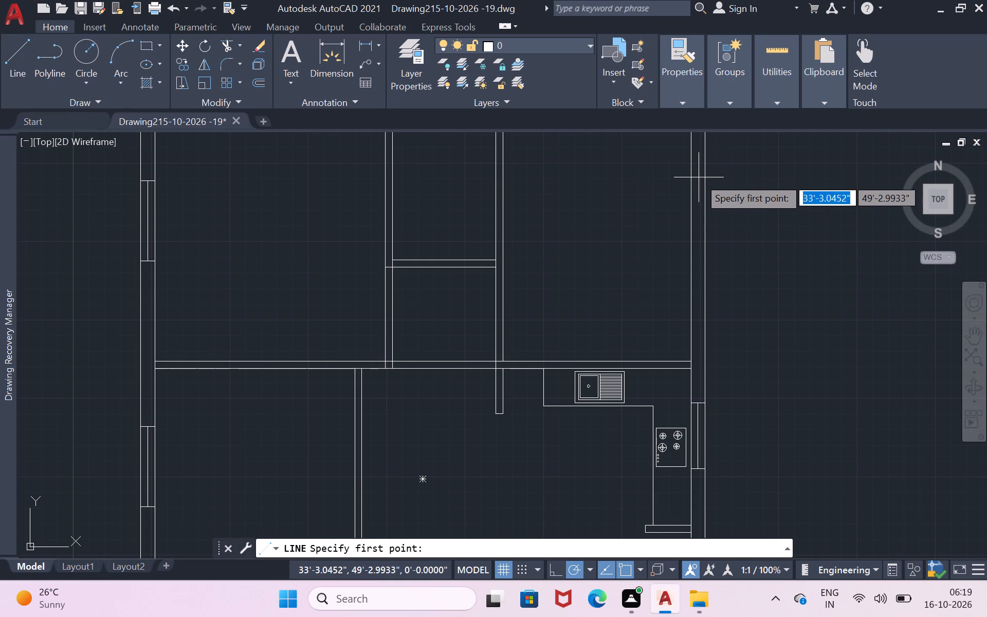
{"action": "scroll", "coordinate": [701, 176], "scroll_direction": "up", "scroll_amount": 2}
{"action": "left_click", "coordinate": [711, 160]}
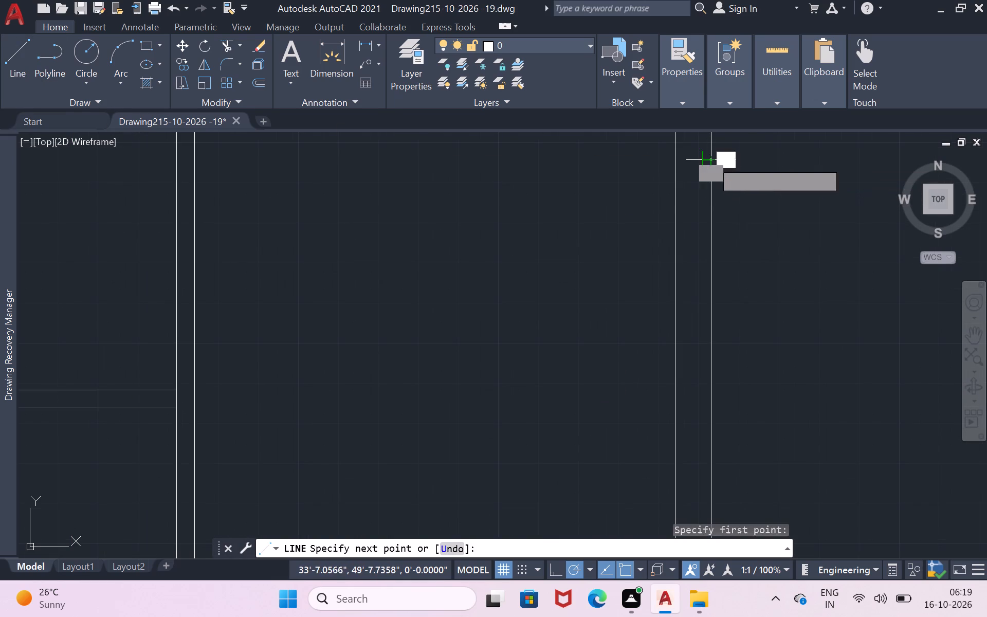
{"action": "left_click", "coordinate": [674, 160]}
{"action": "key", "text": "Return"}
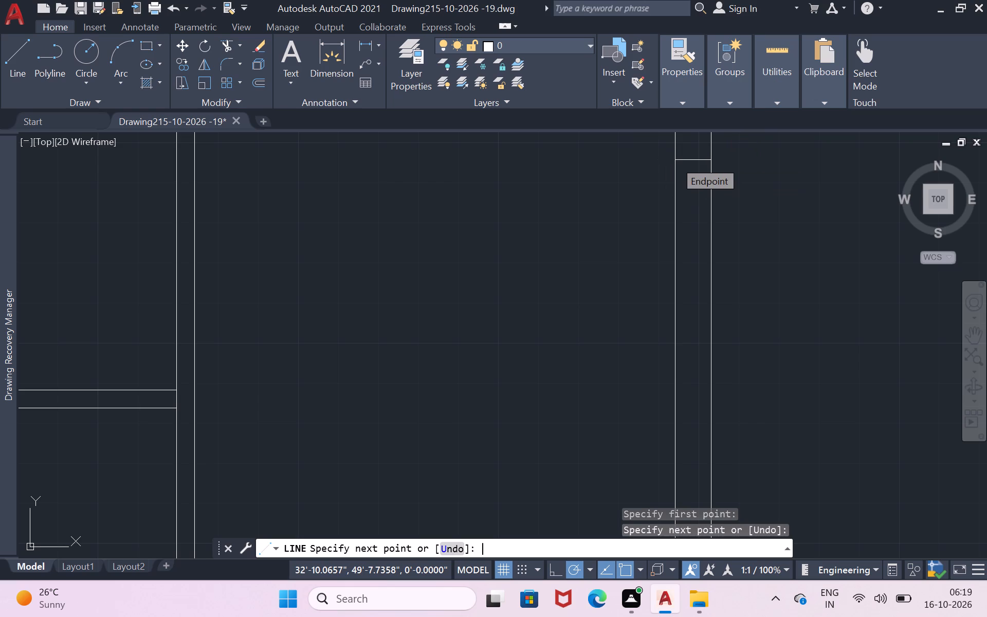
Complete the top-right room's window with a 4'3" centre line downward from the jamb's midpoint and a lower jamb line across the wall.
{"action": "key", "text": "Return"}
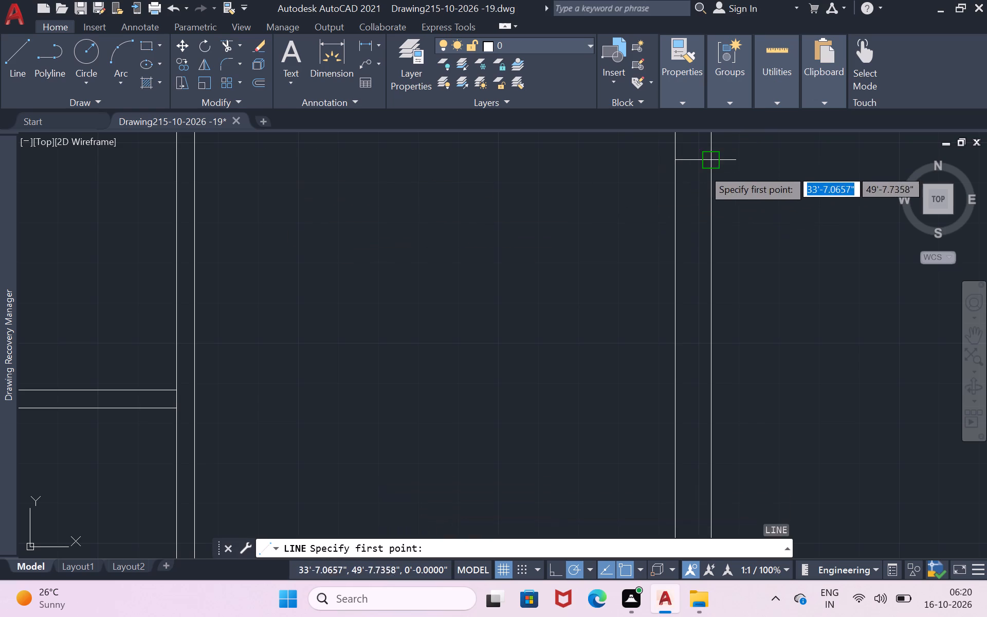
{"action": "left_click", "coordinate": [696, 161]}
{"action": "scroll", "coordinate": [701, 347], "scroll_direction": "down", "scroll_amount": 2}
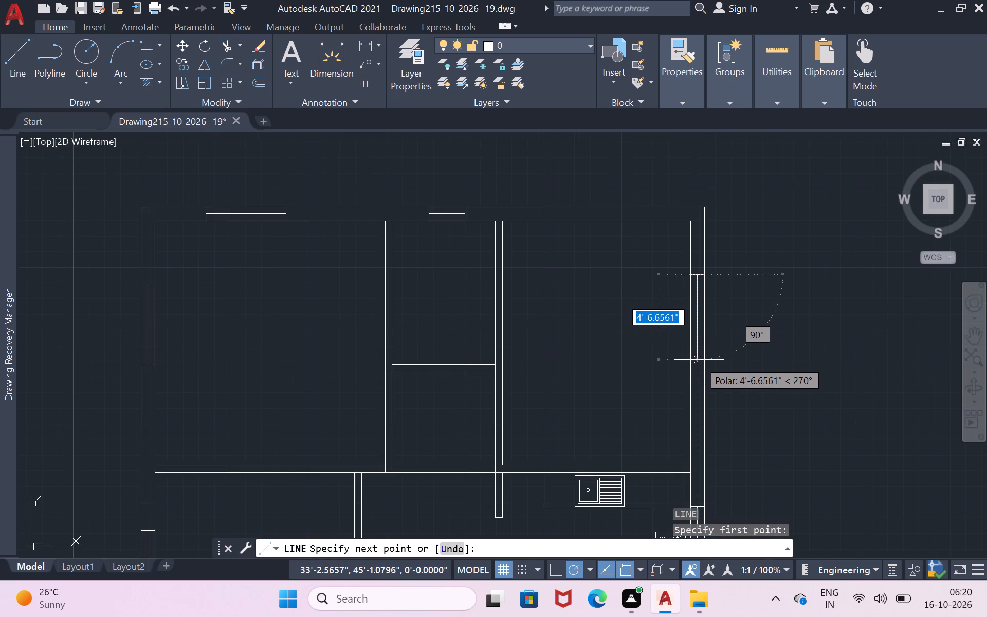
{"action": "key", "text": "4"}
{"action": "type", "text": "'3\""}
{"action": "key", "text": "Return"}
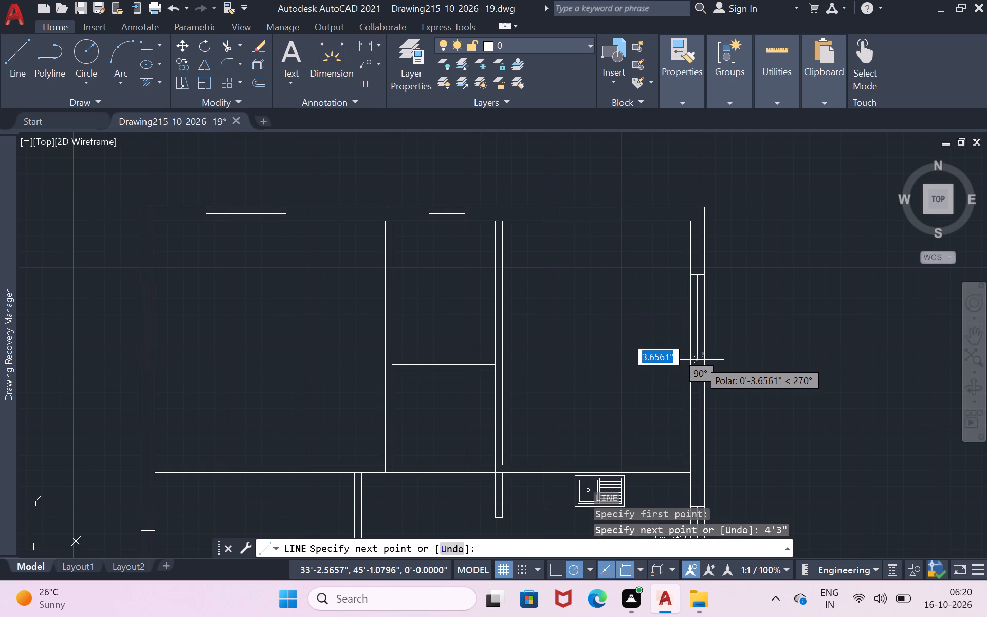
{"action": "scroll", "coordinate": [759, 330], "scroll_direction": "up", "scroll_amount": 2}
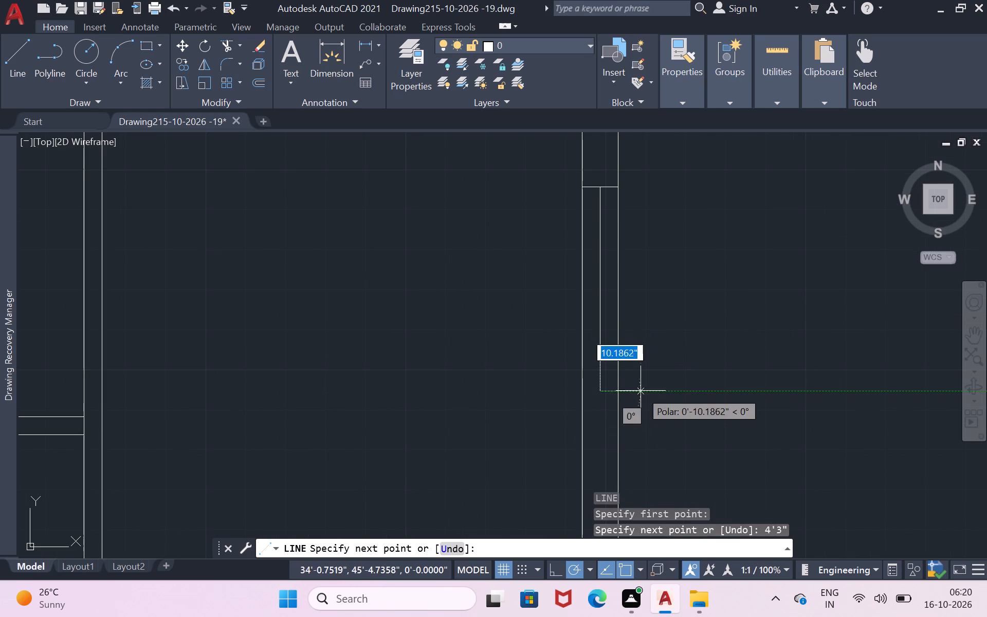
{"action": "left_click", "coordinate": [620, 393]}
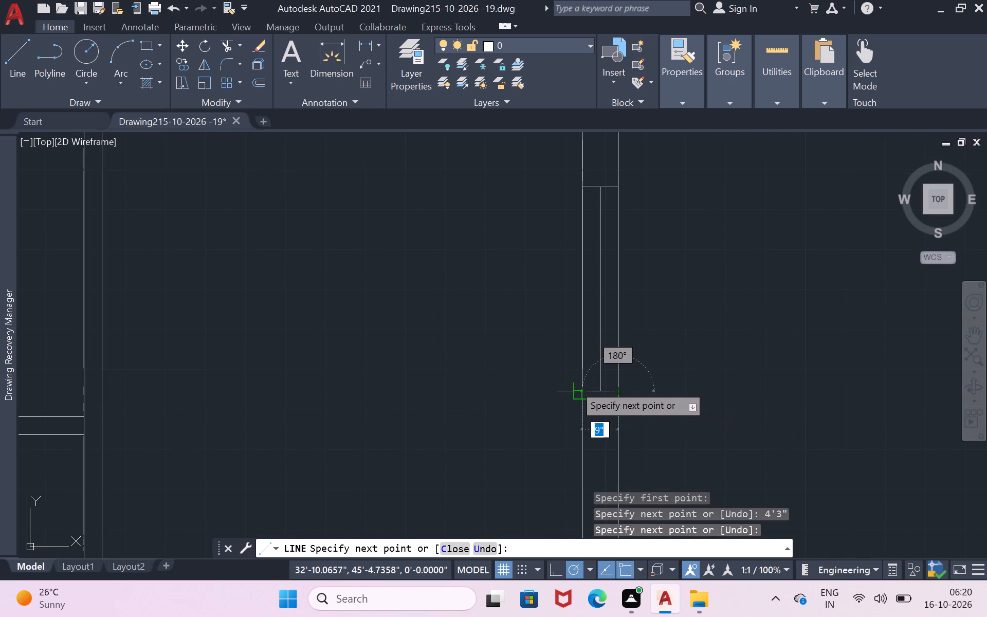
{"action": "left_click", "coordinate": [574, 385]}
{"action": "key", "text": "Return"}
Trim both horizontal wall lines crossing the passage opening between the two vertical walls below the small top-middle room.
{"action": "scroll", "coordinate": [678, 351], "scroll_direction": "down", "scroll_amount": 3}
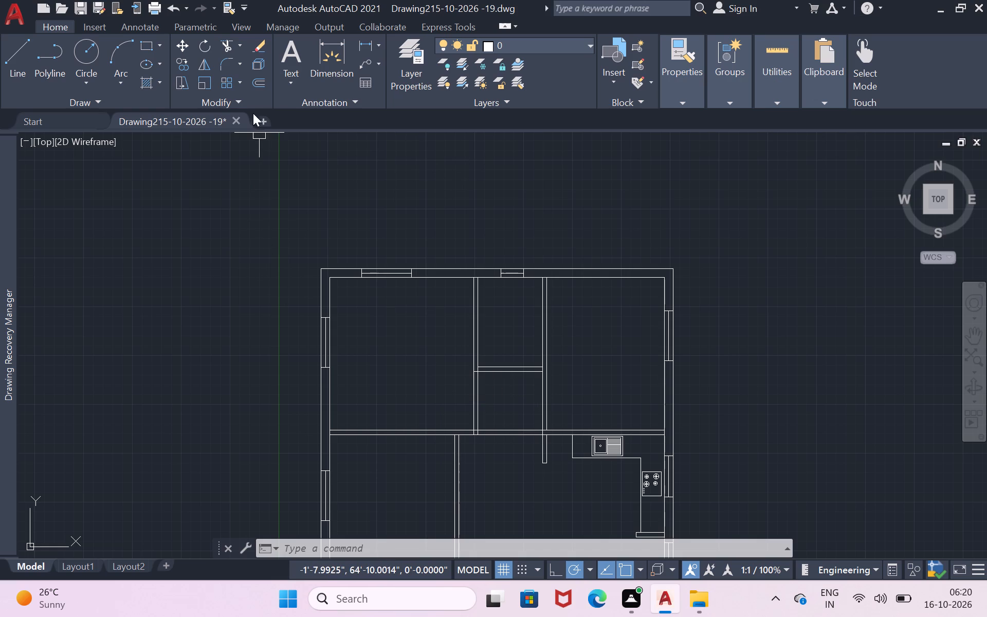
{"action": "left_click", "coordinate": [224, 46]}
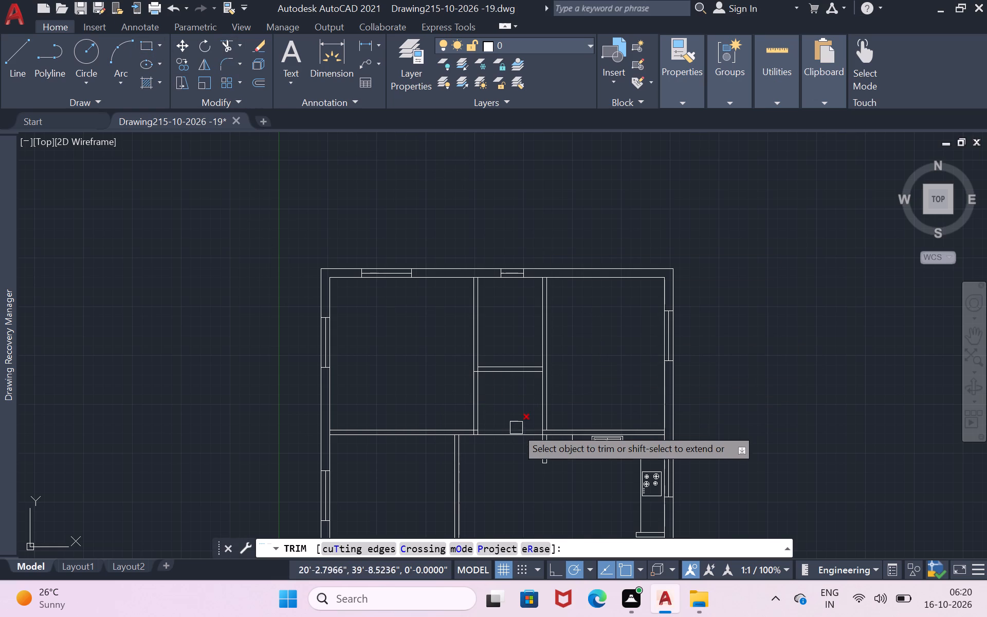
{"action": "left_click", "coordinate": [517, 431]}
{"action": "left_click", "coordinate": [517, 432]}
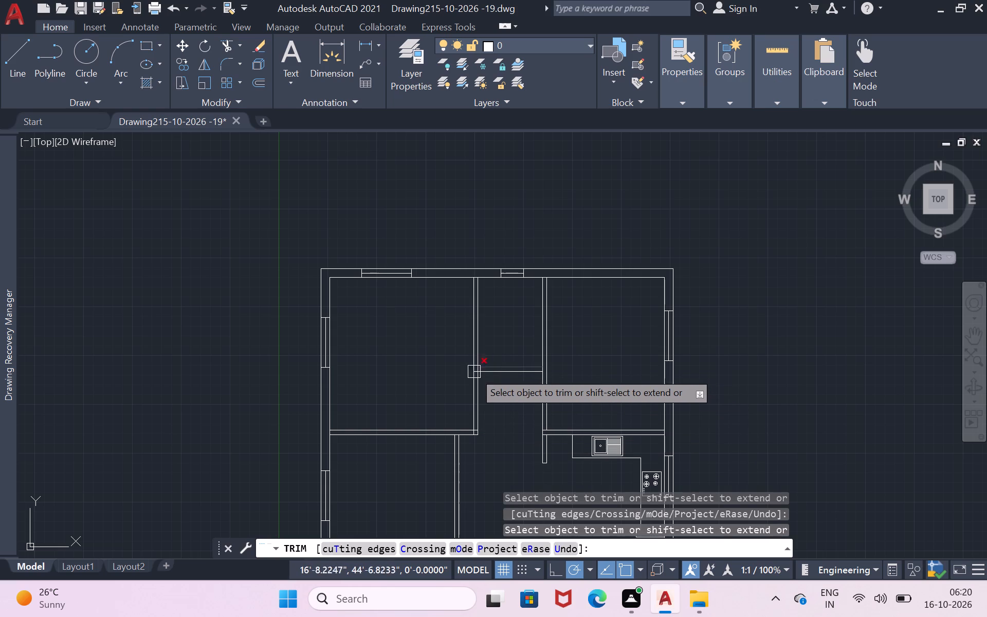
Trim the vertical wall line segments closing both ends of the small top-middle room's lower wall, opening up the wall junctions.
{"action": "scroll", "coordinate": [469, 378], "scroll_direction": "up", "scroll_amount": 2}
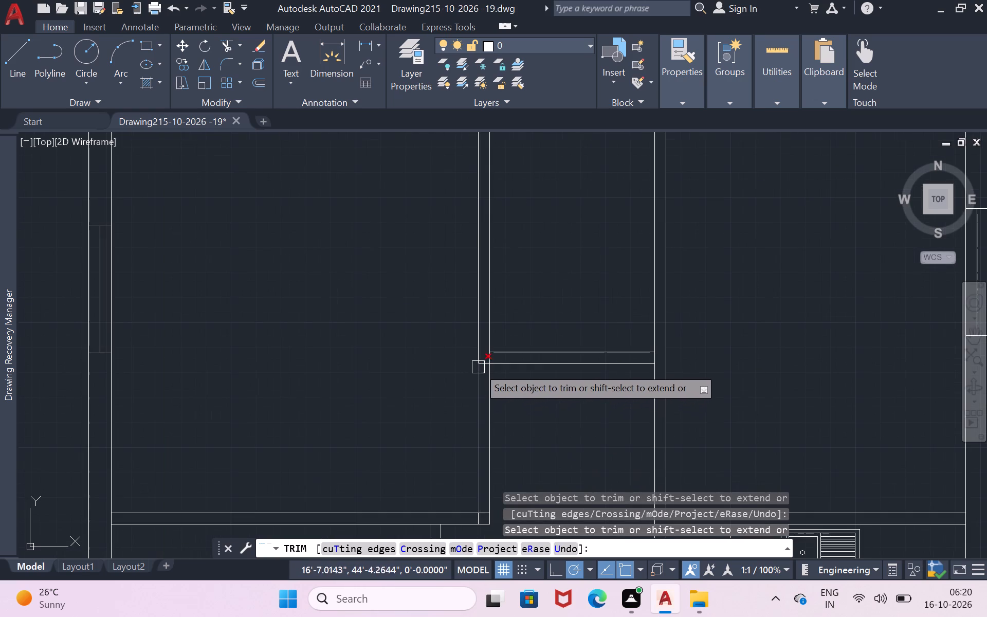
{"action": "scroll", "coordinate": [483, 366], "scroll_direction": "up", "scroll_amount": 1}
{"action": "left_click", "coordinate": [486, 362]}
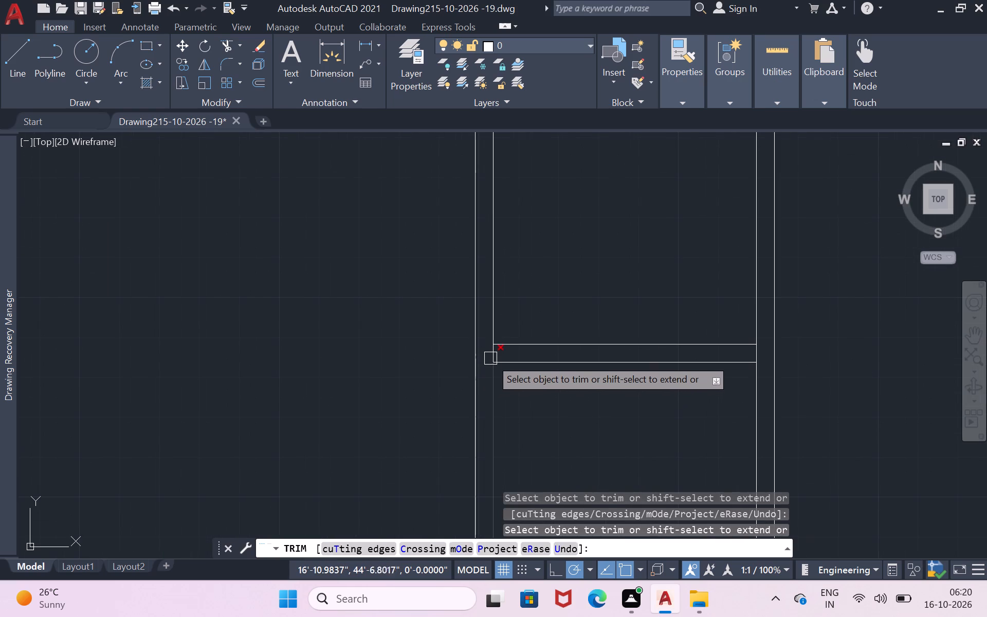
{"action": "left_click", "coordinate": [490, 355]}
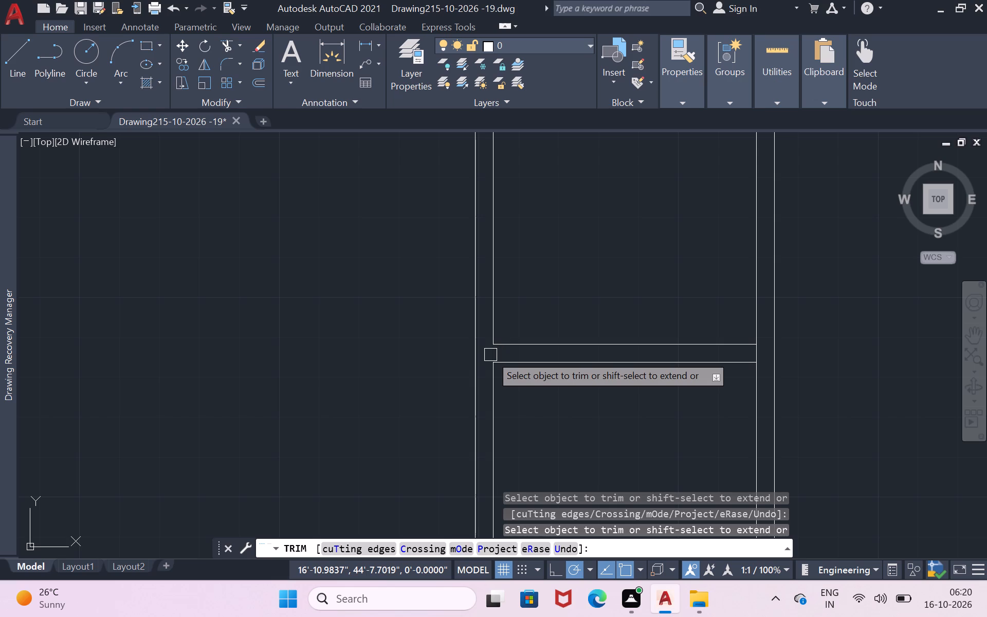
{"action": "left_click", "coordinate": [760, 355]}
{"action": "scroll", "coordinate": [793, 332], "scroll_direction": "down", "scroll_amount": 1}
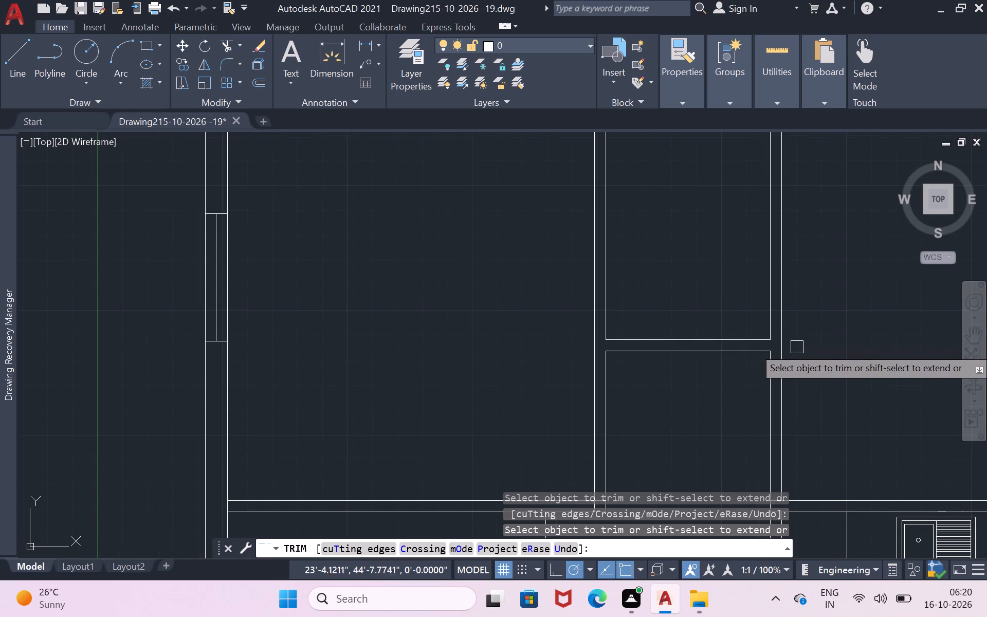
{"action": "scroll", "coordinate": [797, 353], "scroll_direction": "down", "scroll_amount": 1}
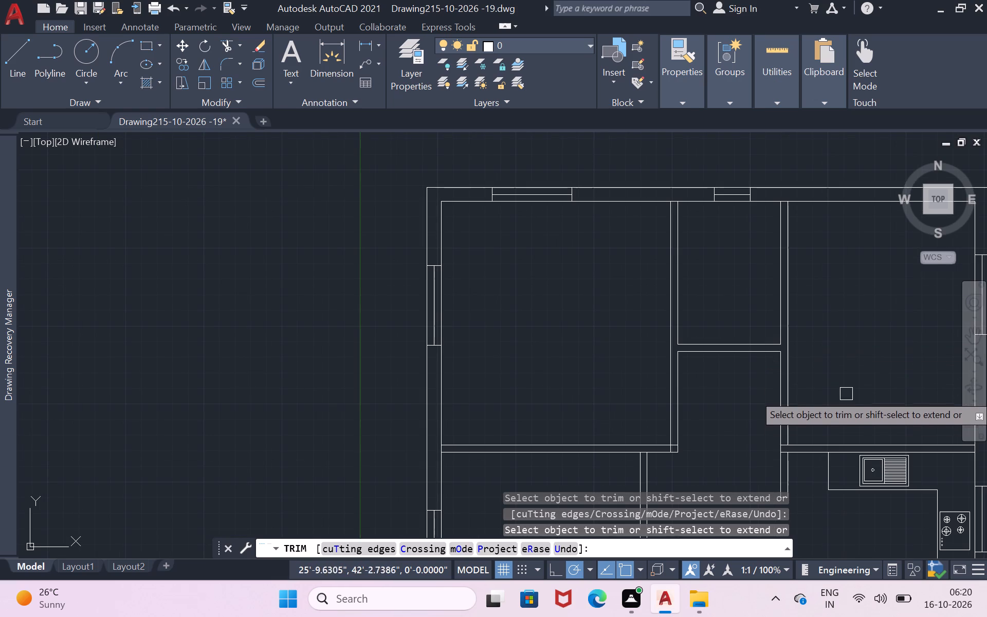
{"action": "left_click", "coordinate": [973, 334]}
{"action": "left_click_drag", "start_coordinate": [860, 326], "coordinate": [817, 278]}
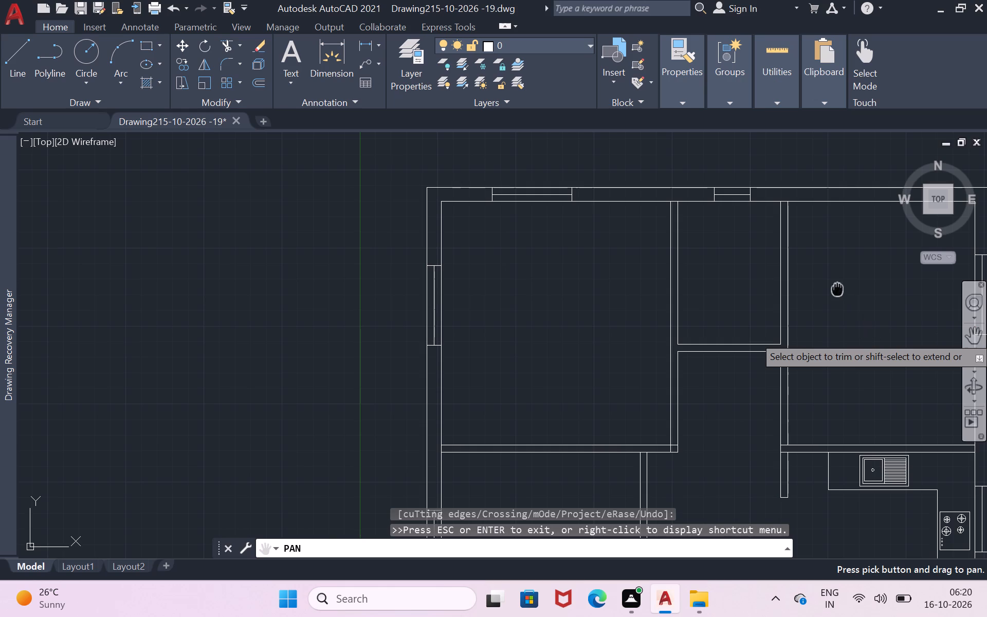
{"action": "left_click_drag", "start_coordinate": [817, 278], "coordinate": [752, 258]}
{"action": "left_click_drag", "start_coordinate": [760, 287], "coordinate": [507, 318]}
{"action": "scroll", "coordinate": [732, 322], "scroll_direction": "down", "scroll_amount": 1}
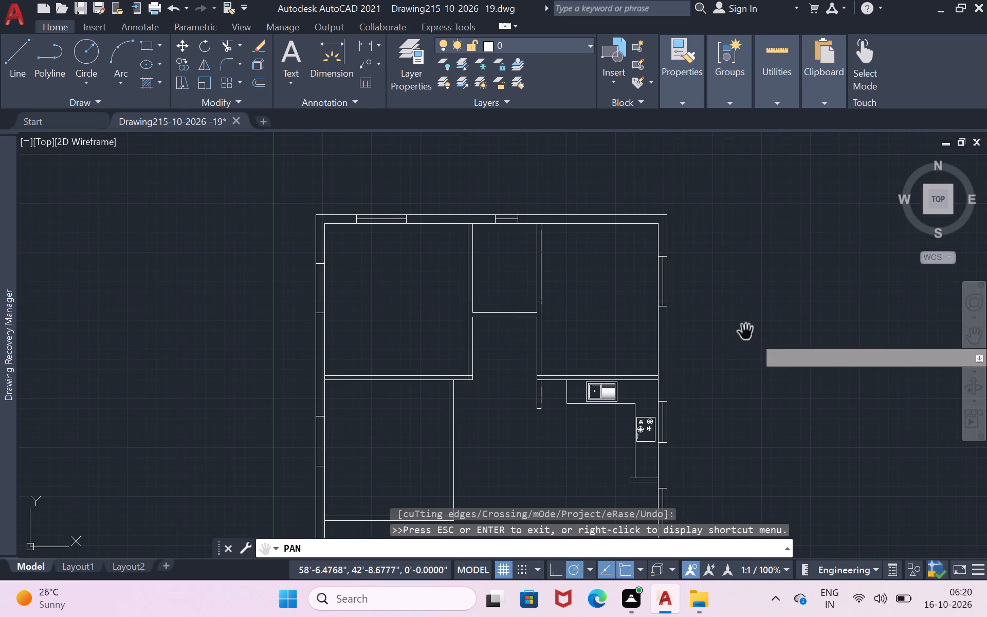
{"action": "left_click_drag", "start_coordinate": [454, 411], "coordinate": [474, 388]}
{"action": "scroll", "coordinate": [555, 294], "scroll_direction": "up", "scroll_amount": 2}
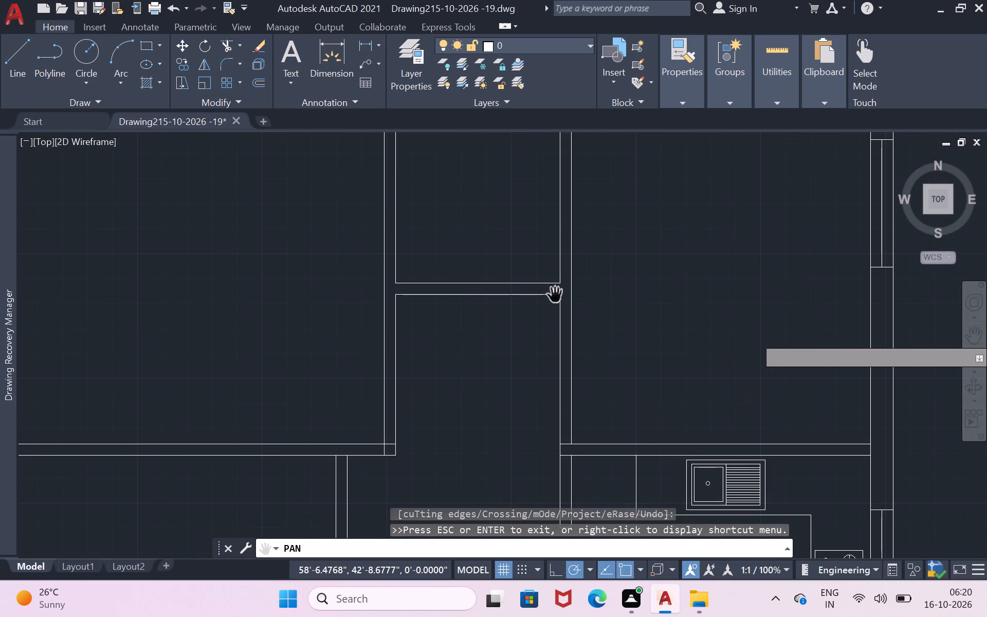
{"action": "key", "text": "Return"}
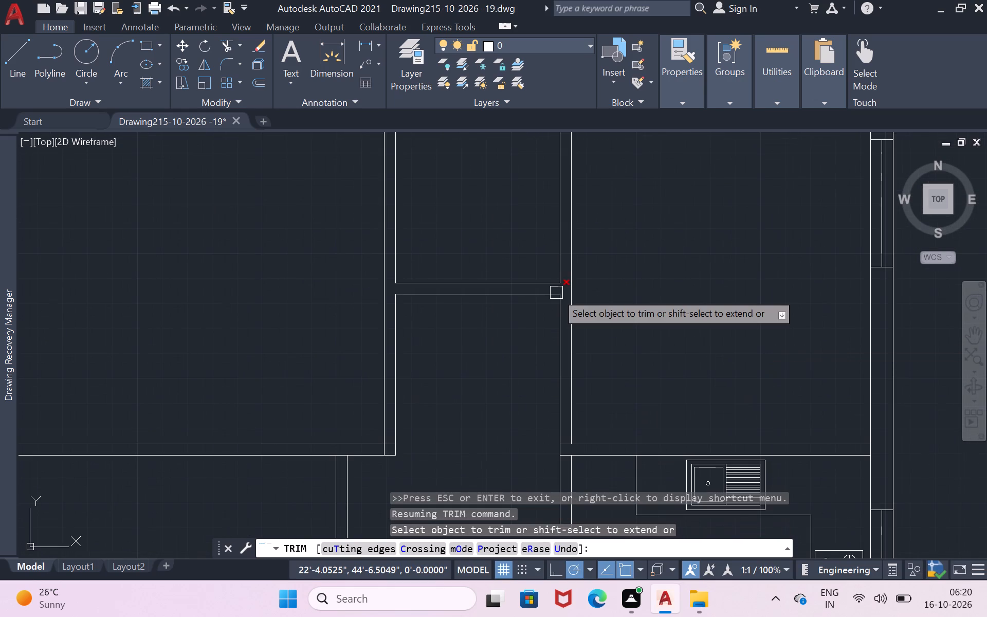
{"action": "key", "text": "Return"}
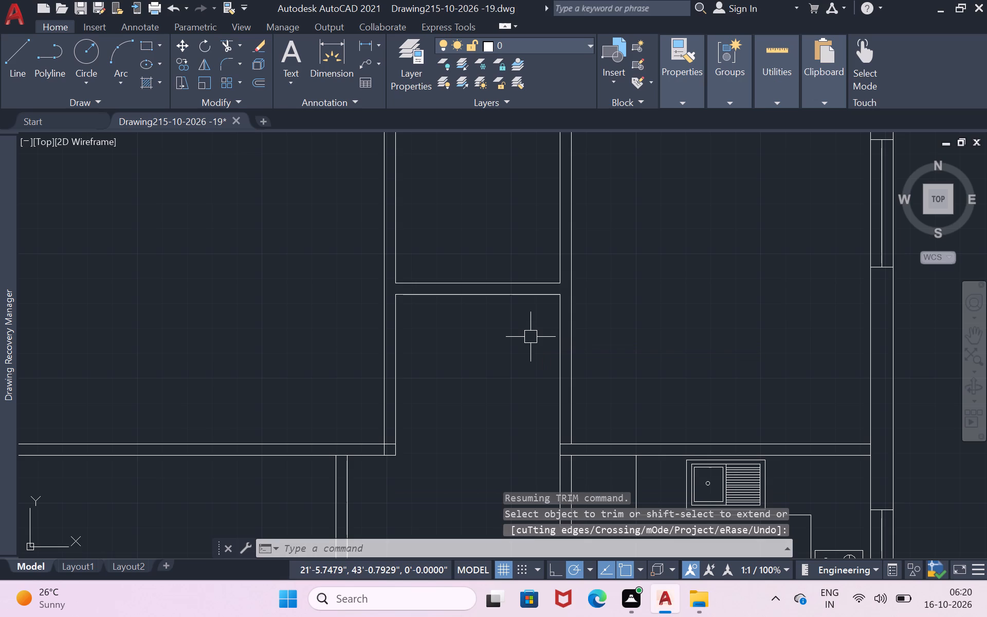
Insert four imperial Door blocks, one each in the top-left, top-right and small top-middle rooms and the room below the top-left one.
{"action": "key", "text": "ctrl+3"}
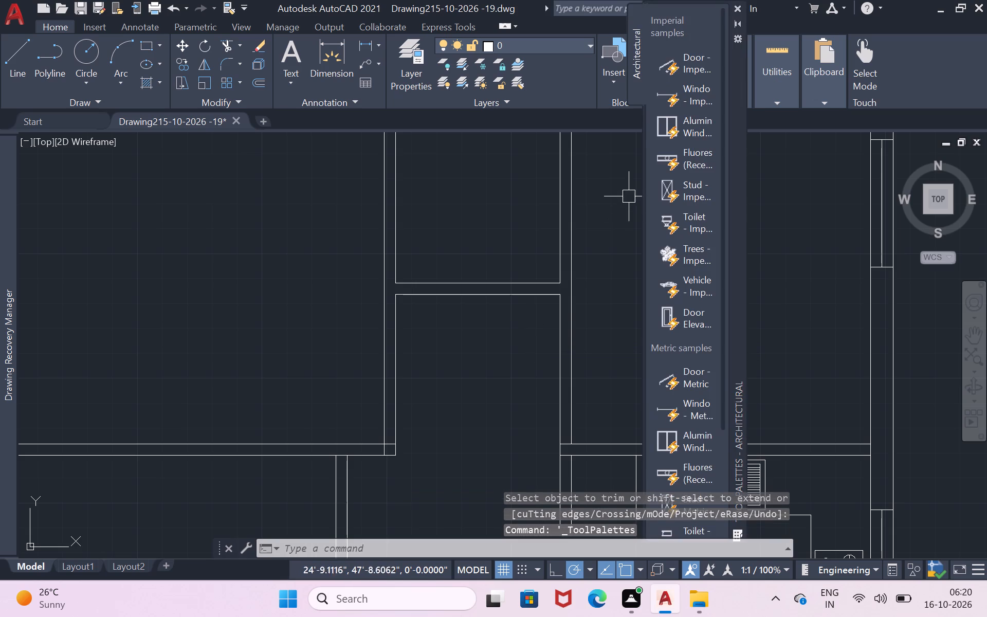
{"action": "left_click", "coordinate": [689, 57]}
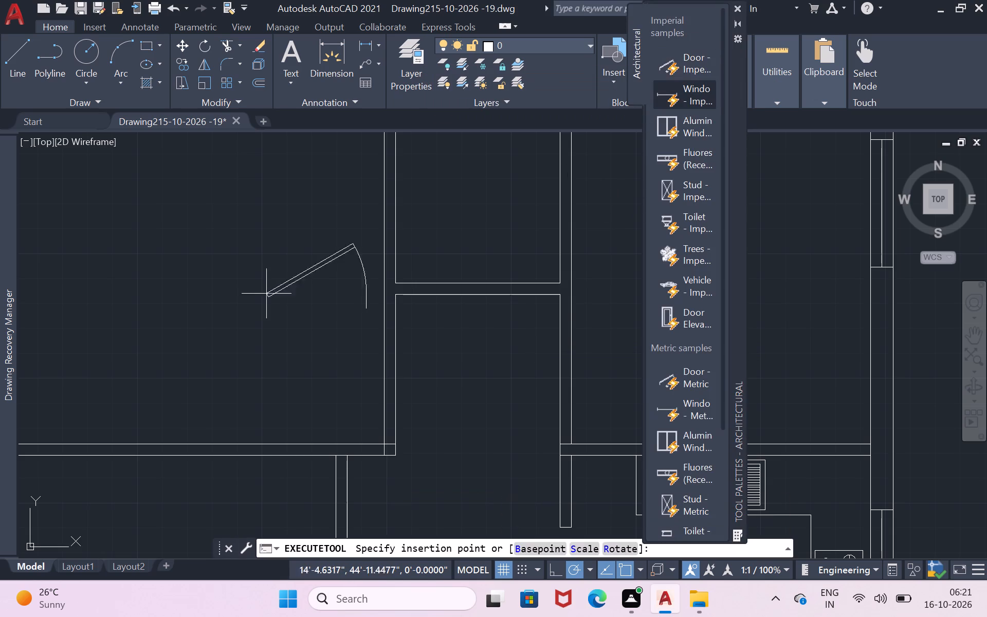
{"action": "left_click", "coordinate": [206, 301]}
{"action": "left_click", "coordinate": [669, 62]}
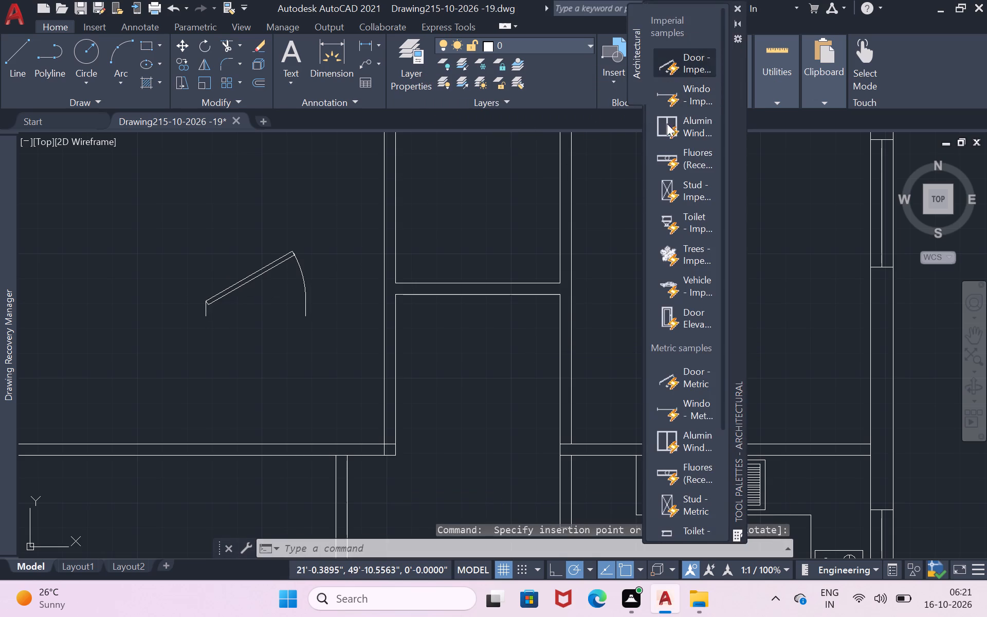
{"action": "left_click", "coordinate": [606, 297]}
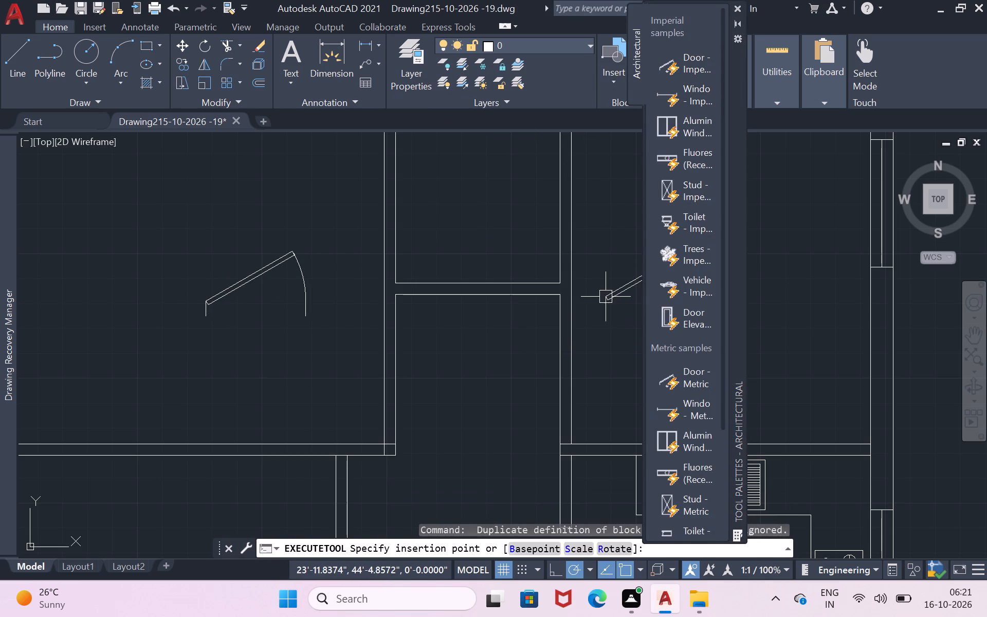
{"action": "left_click", "coordinate": [687, 67]}
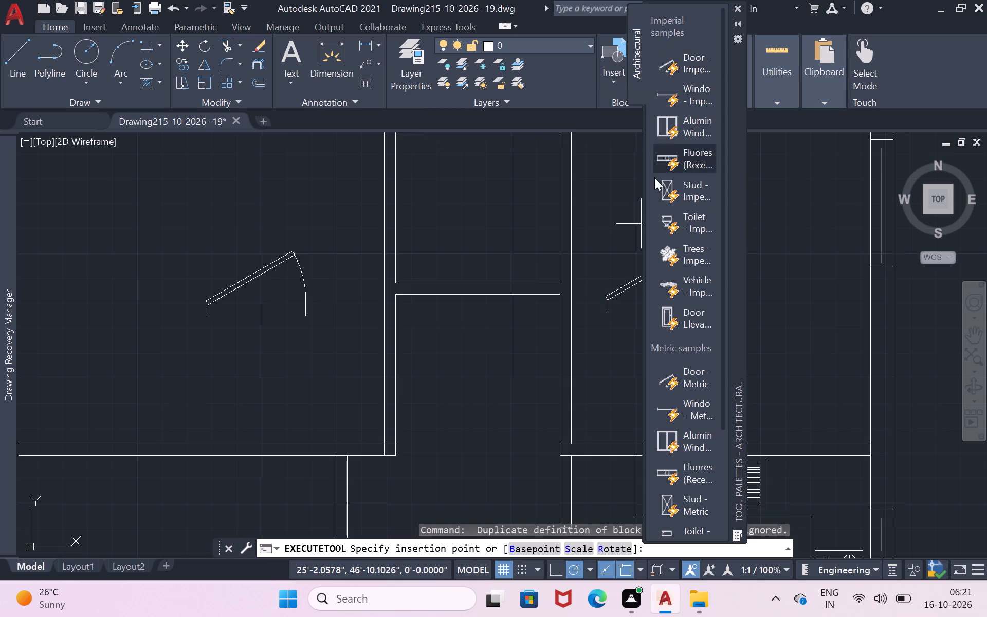
{"action": "left_click", "coordinate": [441, 224]}
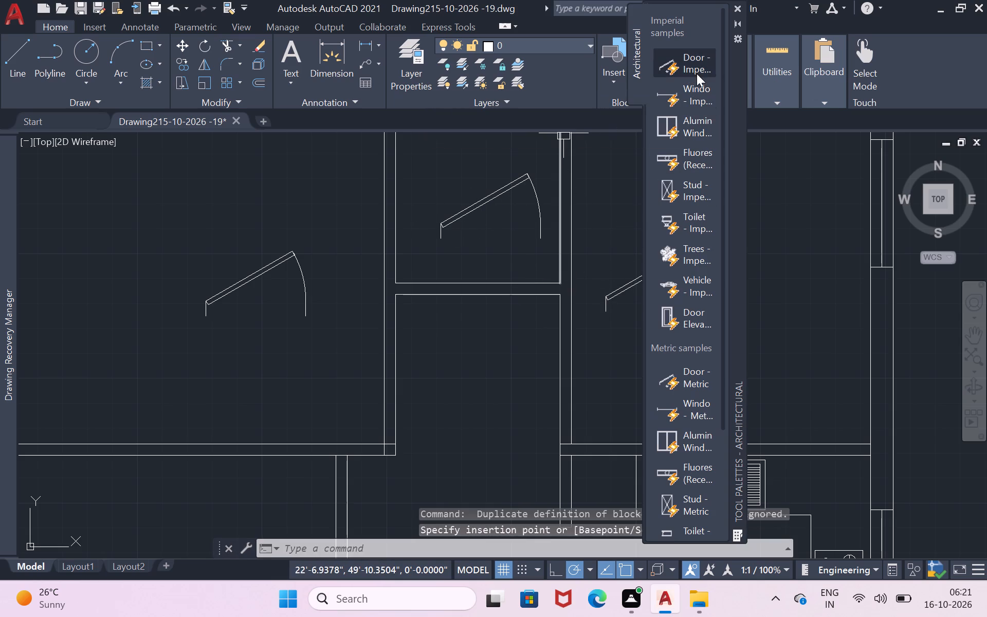
{"action": "left_click", "coordinate": [680, 66]}
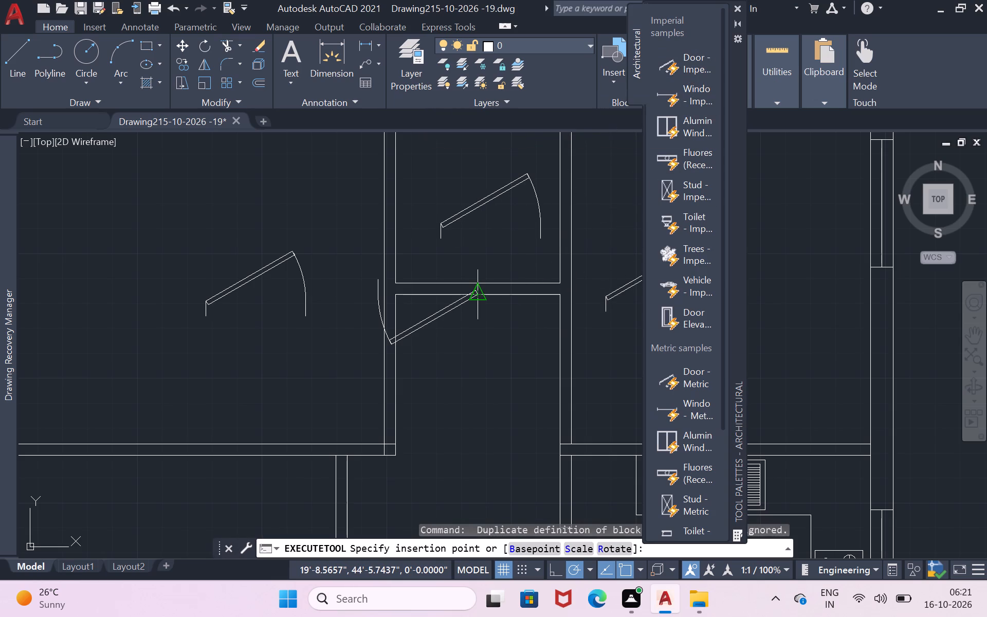
{"action": "scroll", "coordinate": [471, 302], "scroll_direction": "down", "scroll_amount": 1}
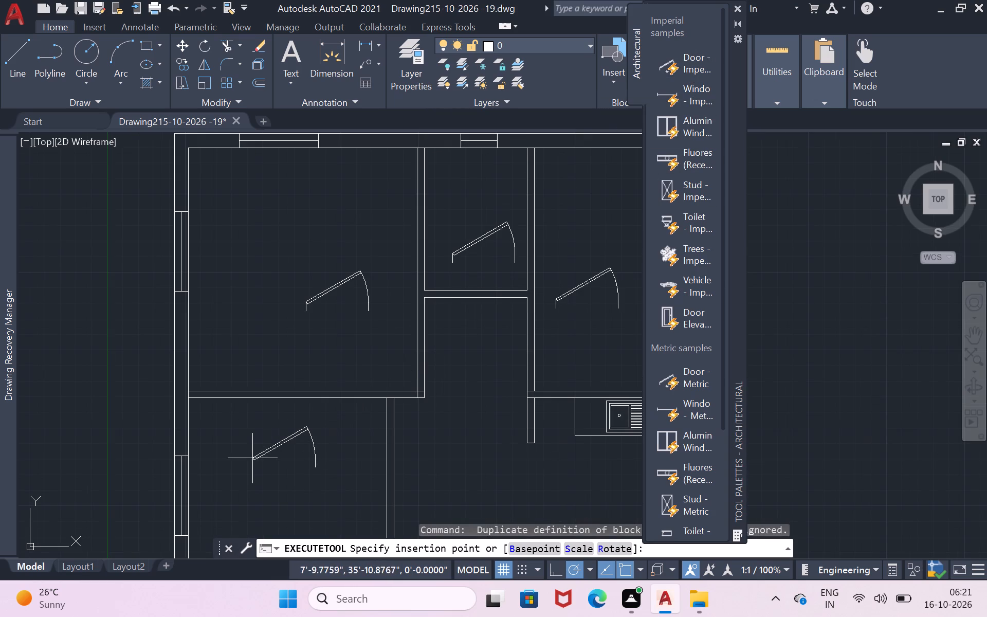
{"action": "left_click", "coordinate": [252, 460]}
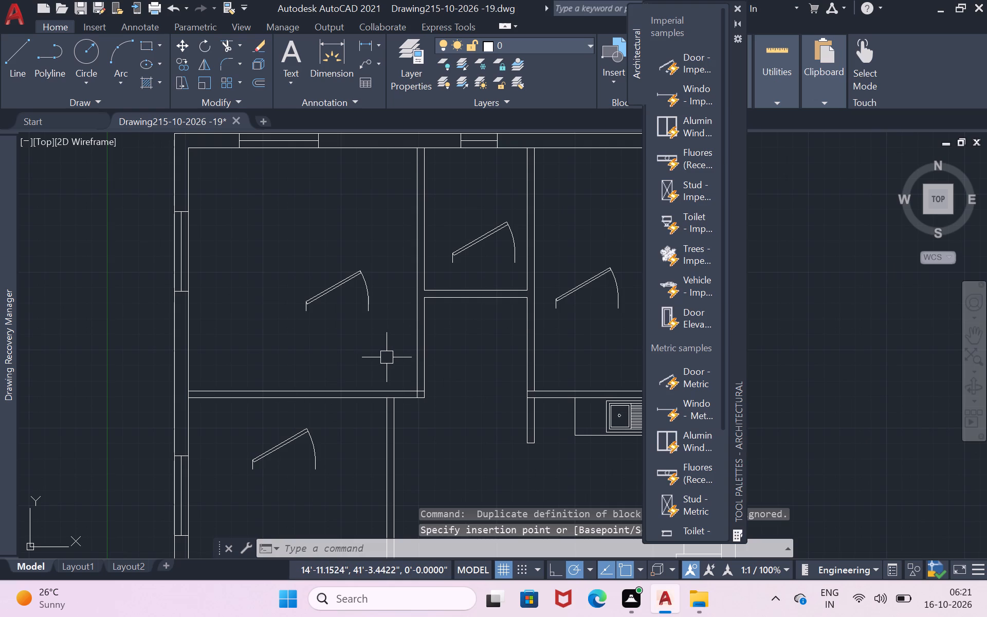
{"action": "scroll", "coordinate": [606, 257], "scroll_direction": "down", "scroll_amount": 1}
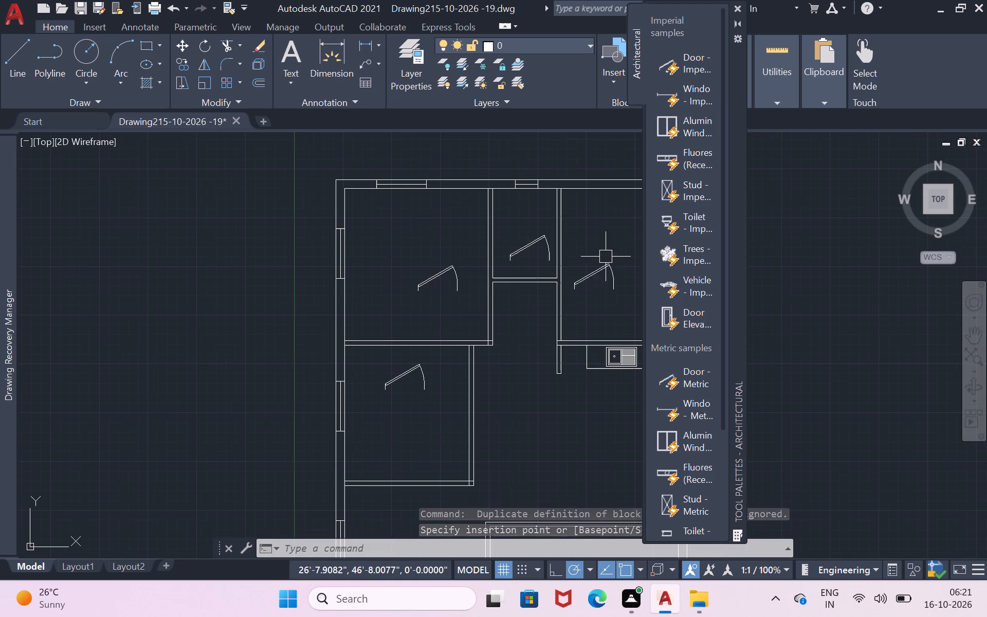
{"action": "left_click", "coordinate": [736, 9]}
Set the door block in the small top-middle room to a 90° opening angle.
{"action": "scroll", "coordinate": [579, 238], "scroll_direction": "up", "scroll_amount": 1}
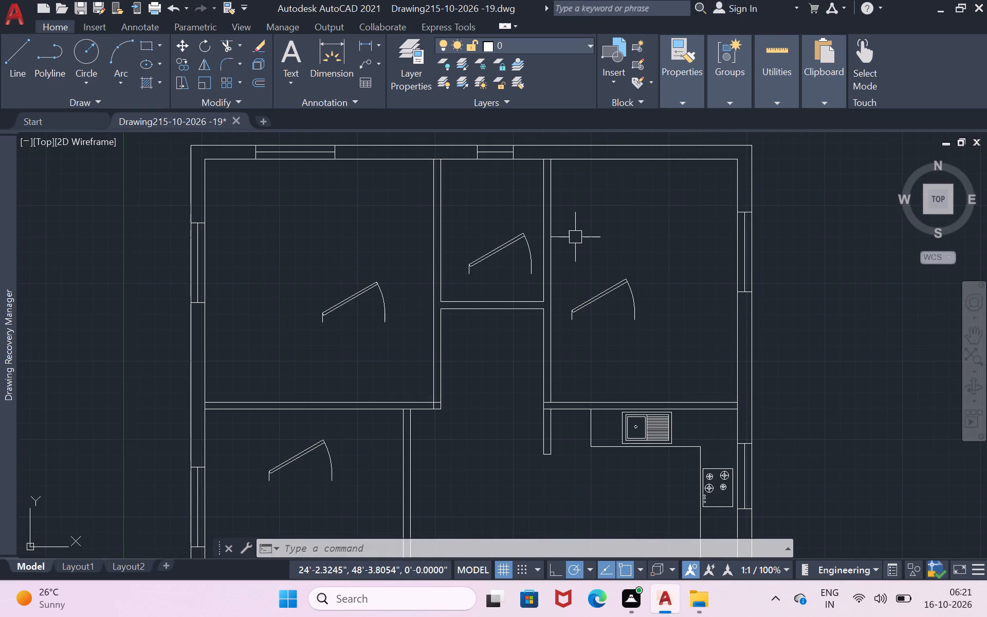
{"action": "scroll", "coordinate": [558, 241], "scroll_direction": "down", "scroll_amount": 1}
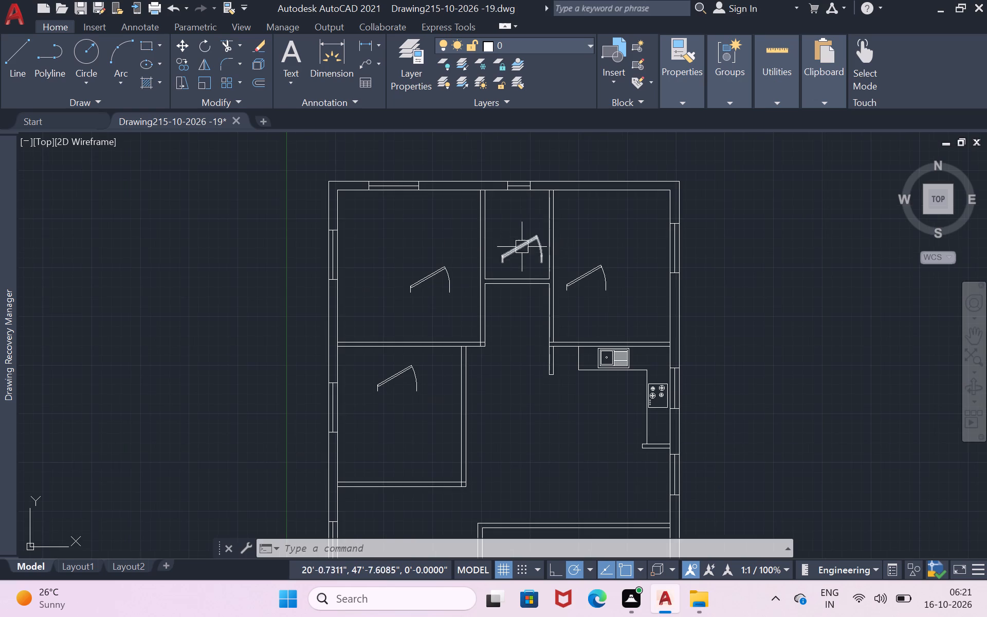
{"action": "scroll", "coordinate": [524, 245], "scroll_direction": "up", "scroll_amount": 2}
{"action": "left_click", "coordinate": [524, 245]}
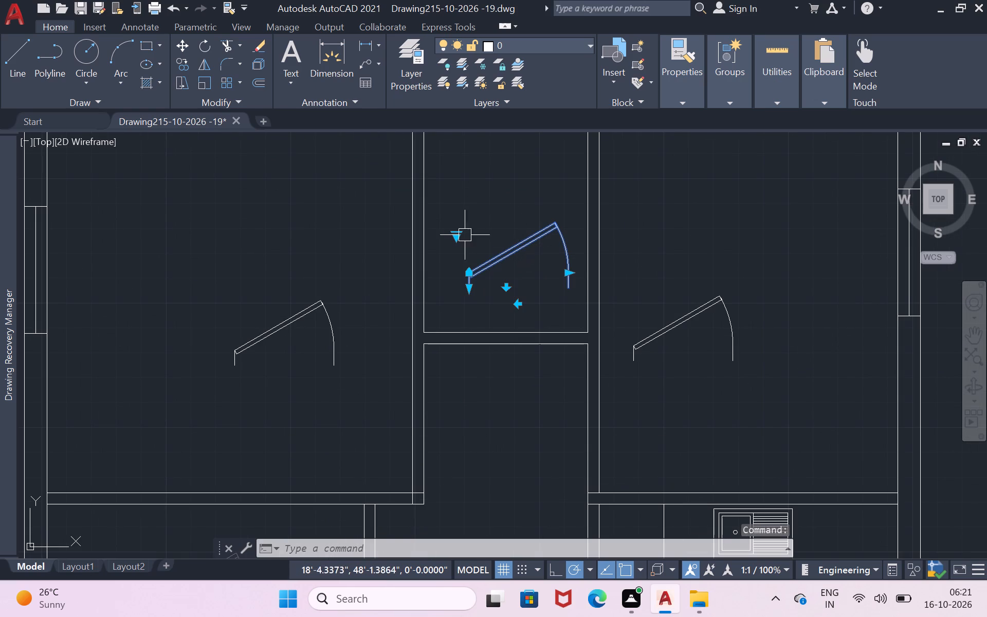
{"action": "left_click", "coordinate": [455, 233]}
{"action": "left_click", "coordinate": [504, 303]}
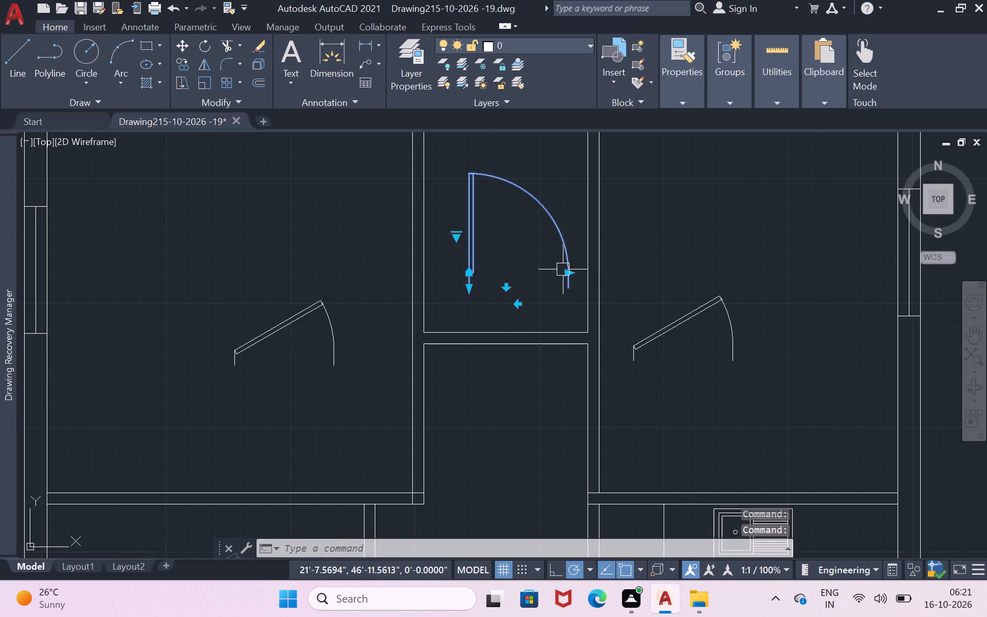
Narrow the small top-middle room's door to about three-quarters of its width and shorten its jamb lines to suit the interior wall.
{"action": "left_click_drag", "start_coordinate": [568, 273], "coordinate": [567, 273]}
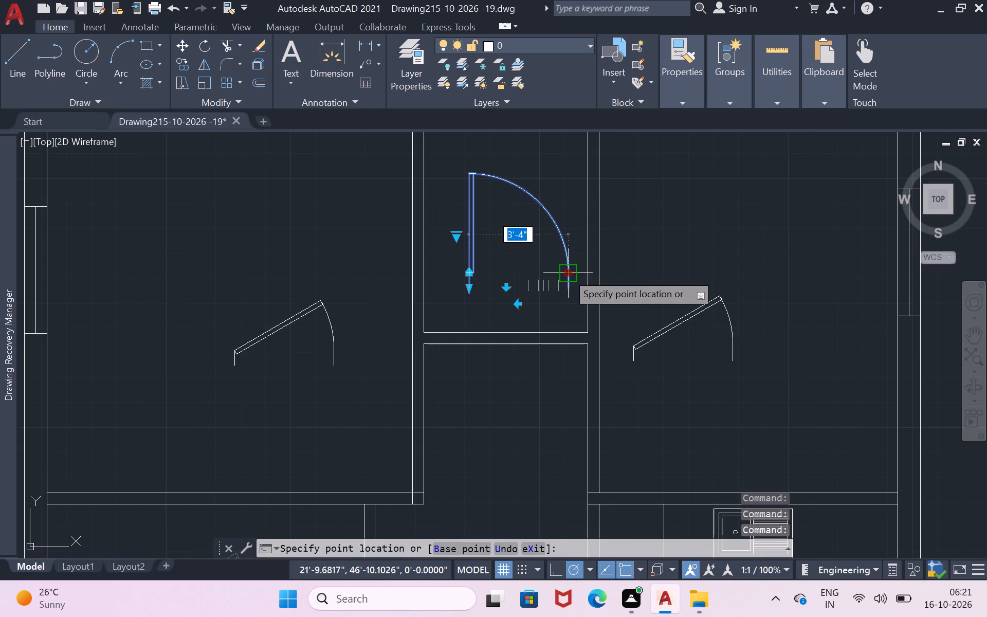
{"action": "left_click_drag", "start_coordinate": [567, 273], "coordinate": [555, 277]}
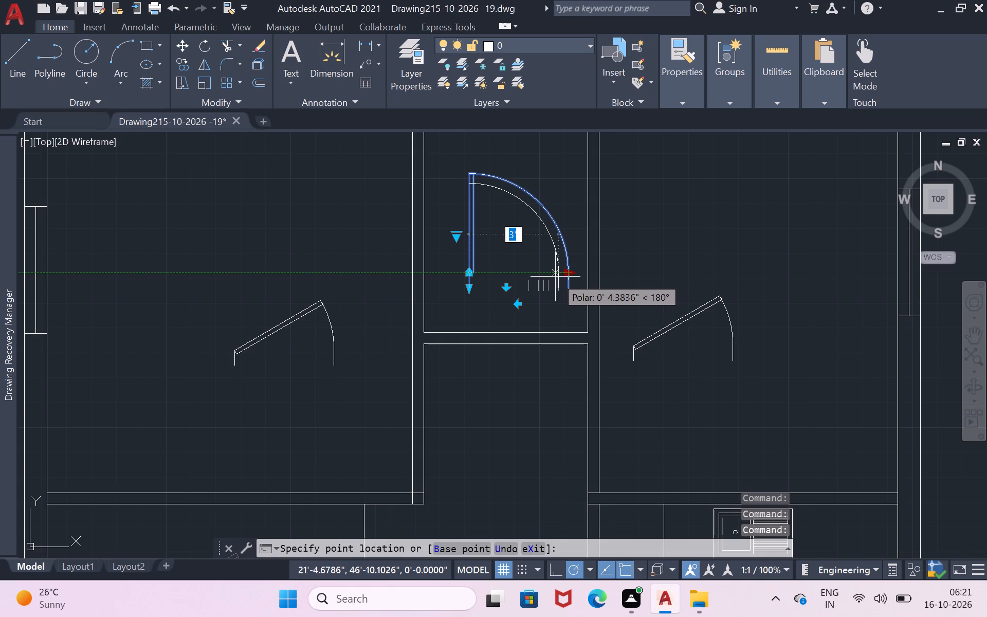
{"action": "left_click_drag", "start_coordinate": [555, 277], "coordinate": [543, 277]}
{"action": "left_click", "coordinate": [543, 277]}
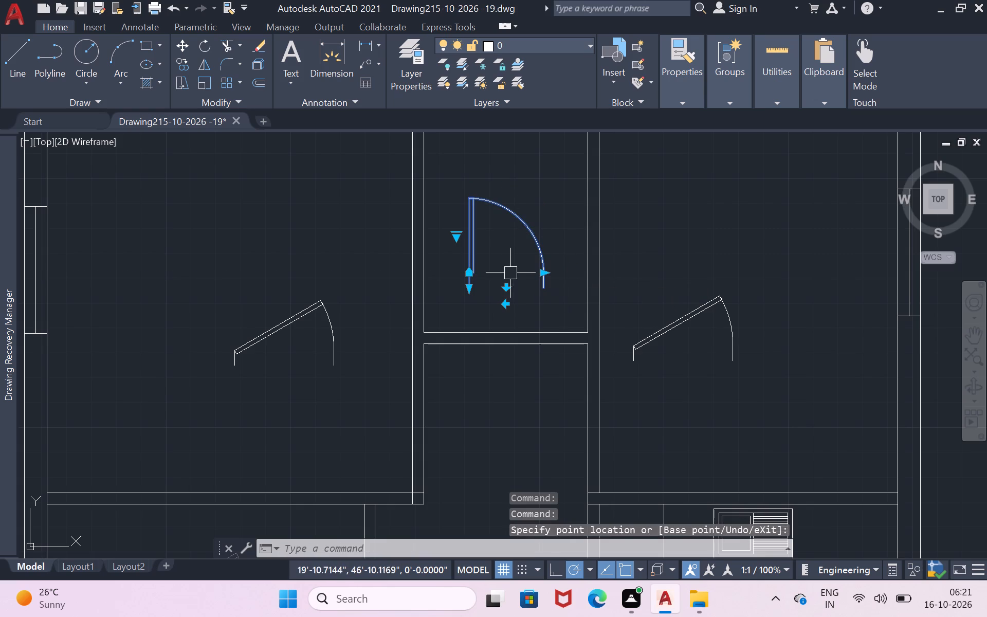
{"action": "left_click_drag", "start_coordinate": [472, 287], "coordinate": [473, 274]}
{"action": "left_click", "coordinate": [474, 272]}
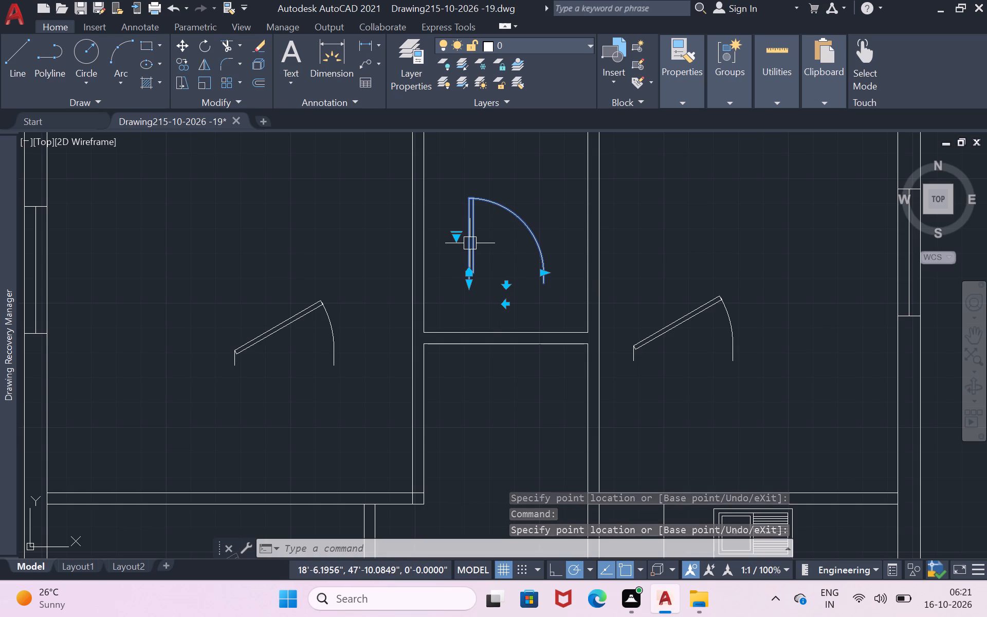
Move the door into the small top-middle room's lower wall, near the wall's left end, with its jambs spanning the wall thickness.
{"action": "key", "text": "m"}
{"action": "key", "text": "Return"}
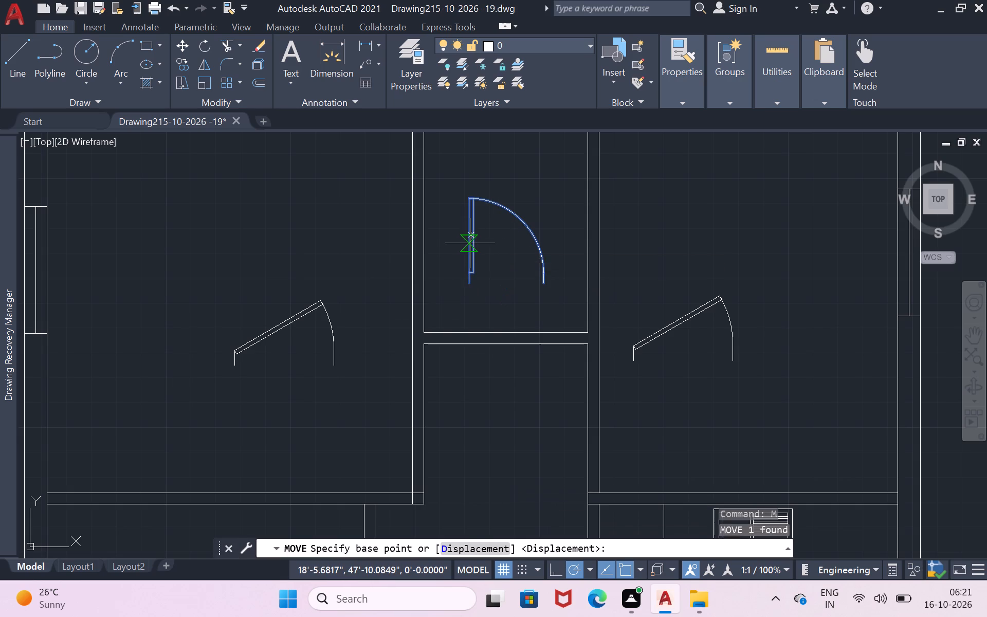
{"action": "left_click", "coordinate": [470, 243]}
{"action": "scroll", "coordinate": [446, 337], "scroll_direction": "up", "scroll_amount": 2}
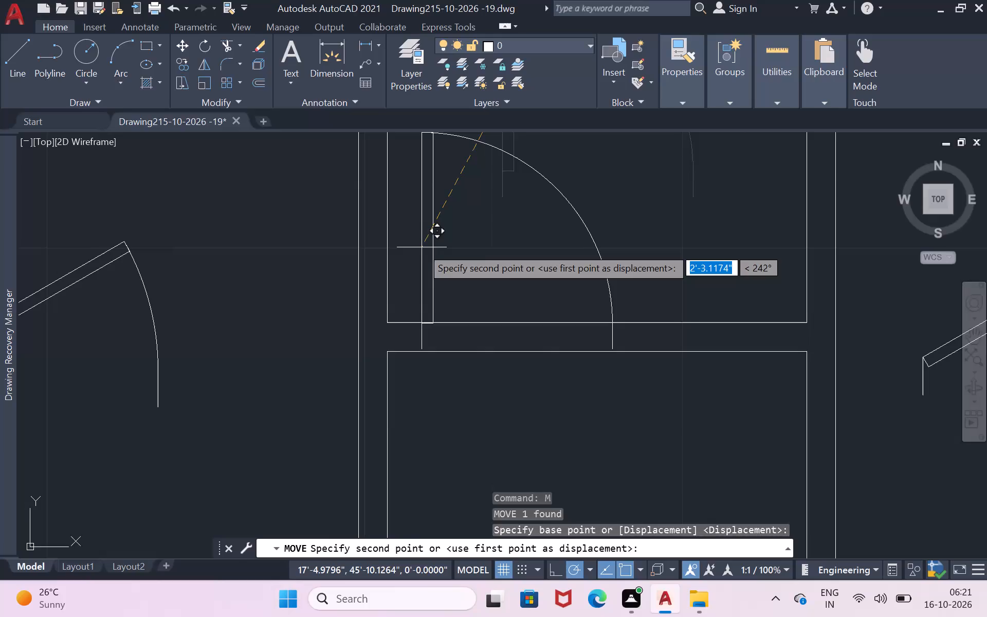
{"action": "left_click", "coordinate": [422, 247]}
{"action": "scroll", "coordinate": [427, 261], "scroll_direction": "down", "scroll_amount": 1}
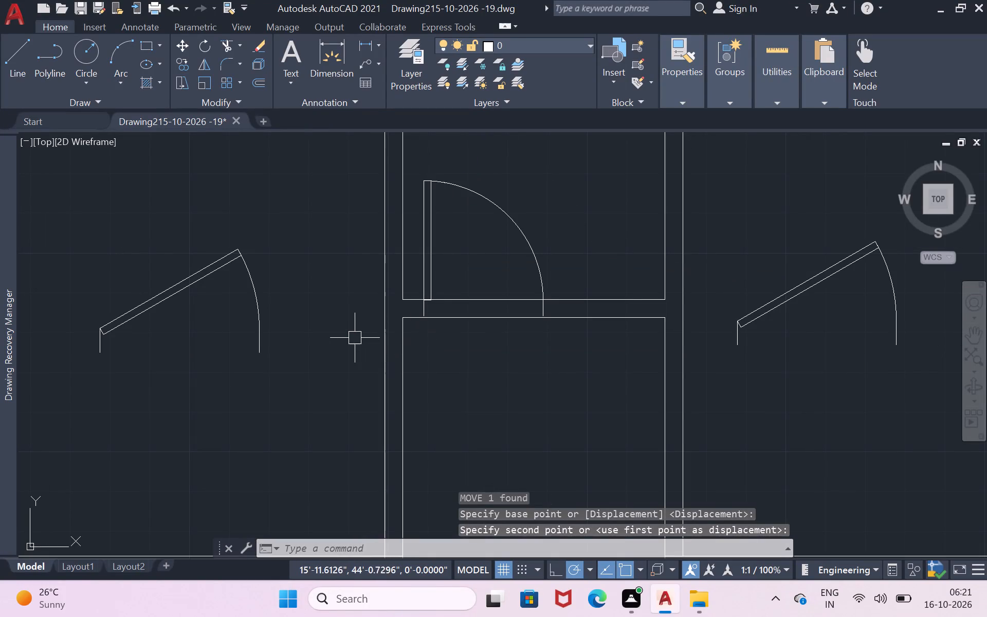
{"action": "scroll", "coordinate": [353, 345], "scroll_direction": "down", "scroll_amount": 1}
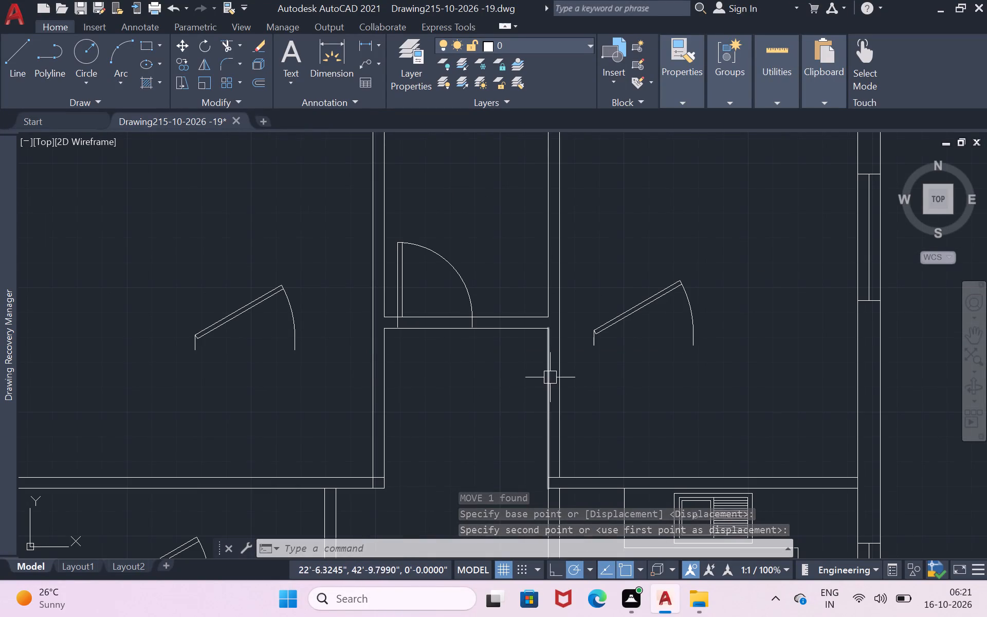
Set the top-right room's door block to a 90° opening angle.
{"action": "left_click", "coordinate": [975, 333]}
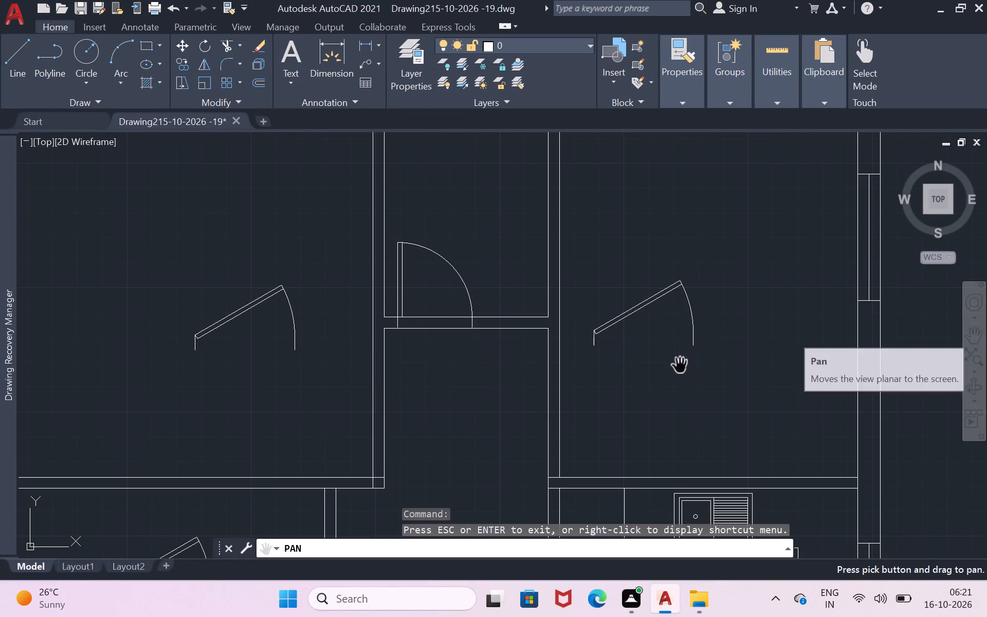
{"action": "left_click_drag", "start_coordinate": [672, 377], "coordinate": [672, 248]}
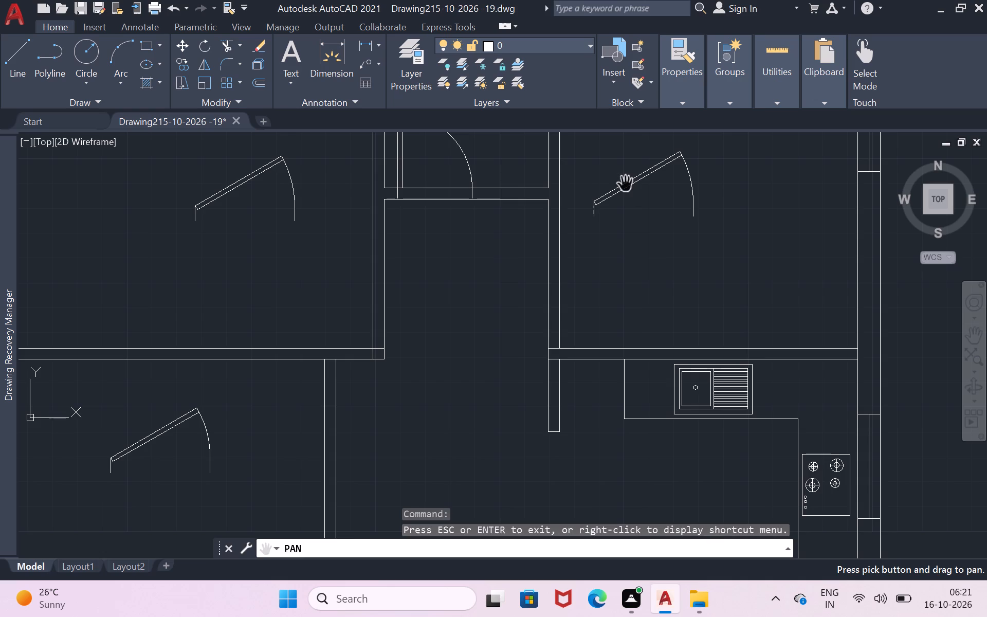
{"action": "key", "text": "Escape"}
{"action": "left_click", "coordinate": [626, 184]}
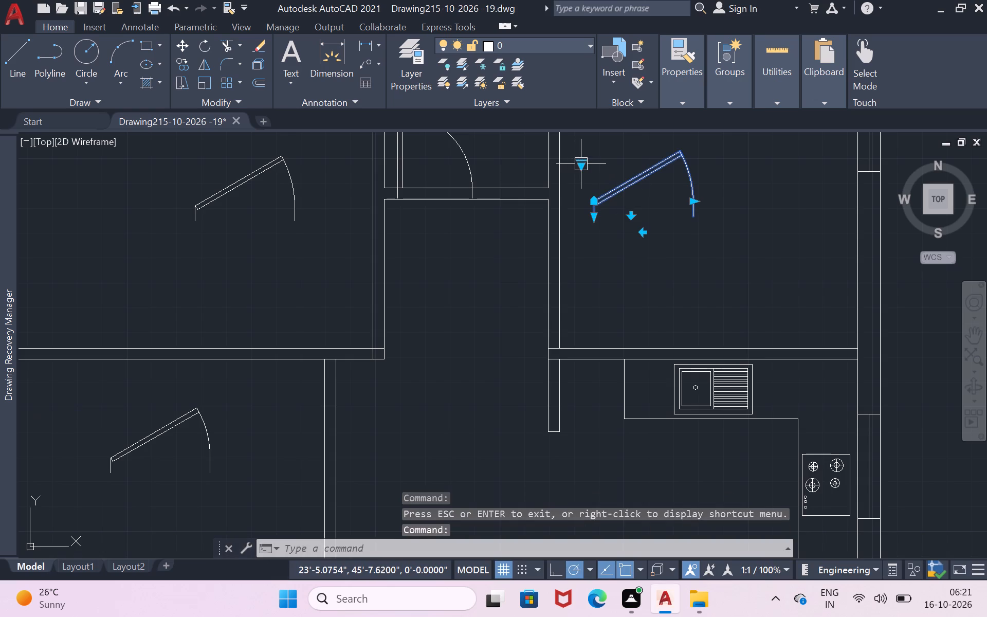
{"action": "left_click", "coordinate": [580, 164]}
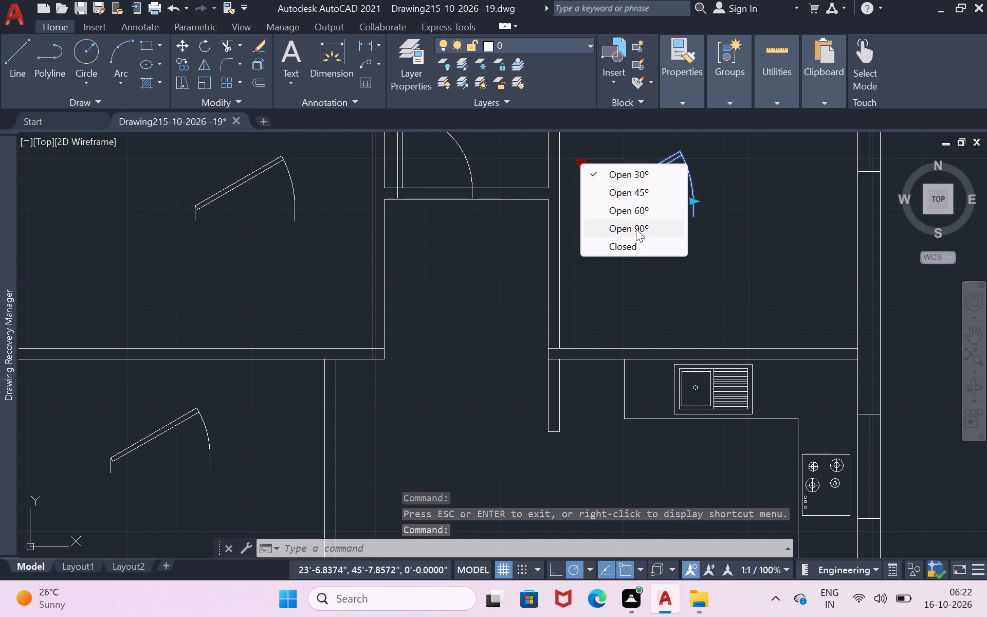
{"action": "left_click", "coordinate": [636, 229]}
Narrow the top-right room's door to about nine-tenths of its width and shorten its jamb lines to suit the interior wall.
{"action": "left_click_drag", "start_coordinate": [694, 204], "coordinate": [689, 205]}
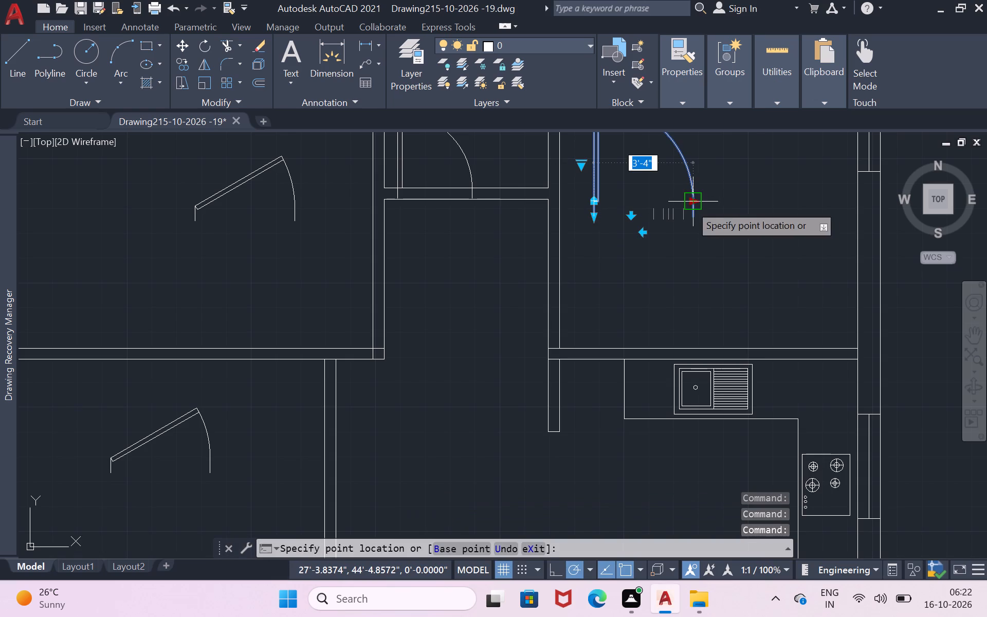
{"action": "left_click_drag", "start_coordinate": [689, 205], "coordinate": [682, 205]}
{"action": "left_click", "coordinate": [682, 205]}
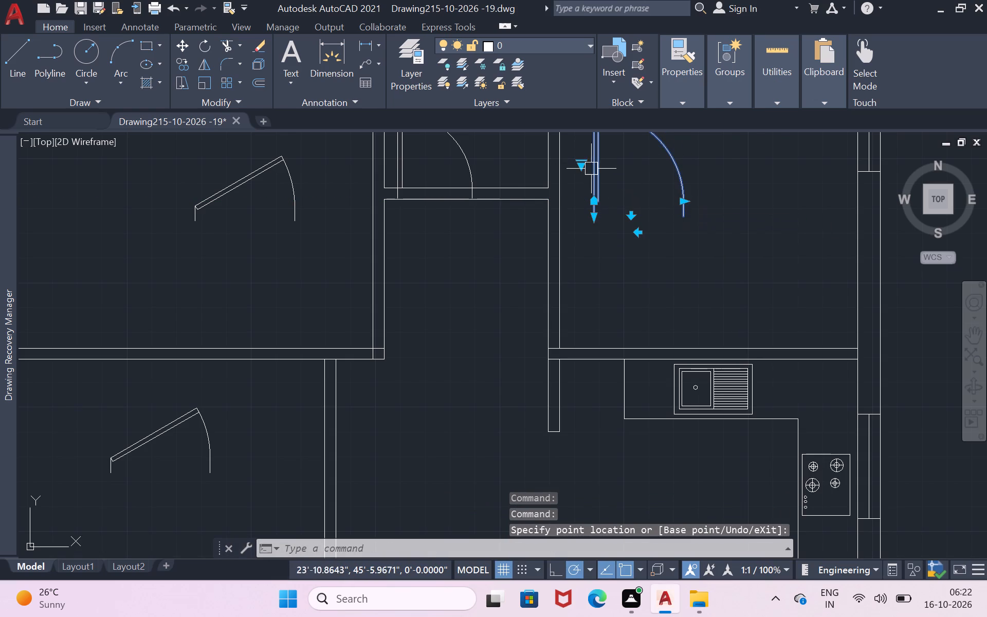
{"action": "left_click_drag", "start_coordinate": [593, 217], "coordinate": [593, 203]}
{"action": "left_click", "coordinate": [594, 201]}
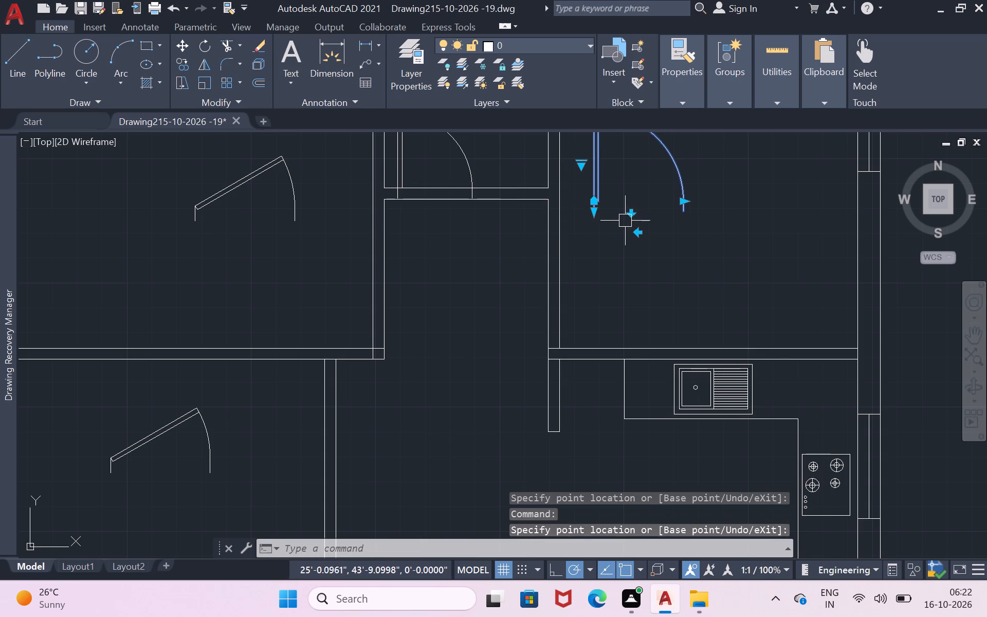
Rotate the top-right room's door to 270° so its jamb lines point toward the room's left wall.
{"action": "scroll", "coordinate": [614, 188], "scroll_direction": "down", "scroll_amount": 2}
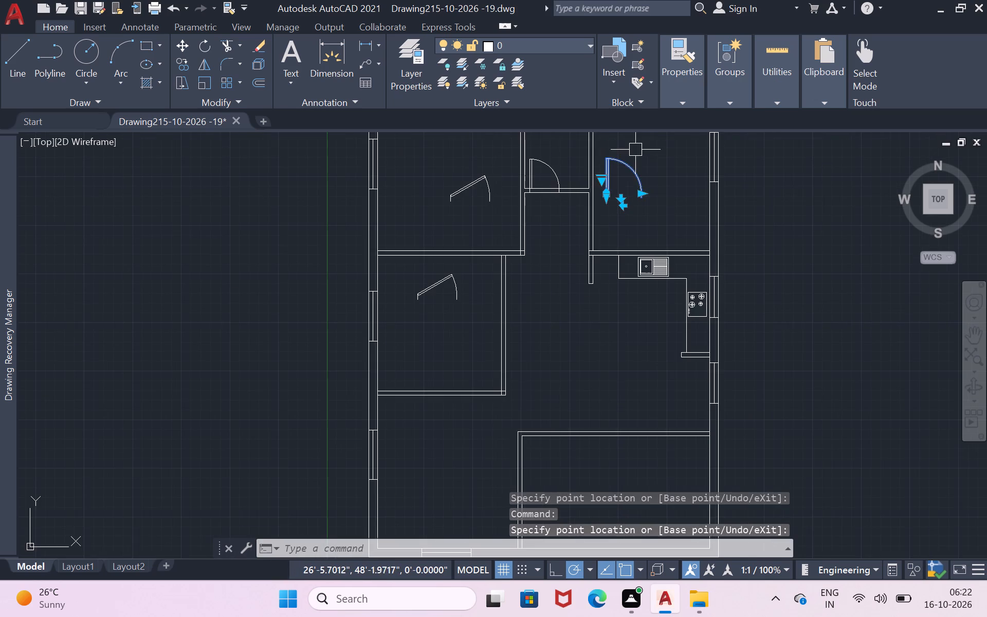
{"action": "scroll", "coordinate": [635, 150], "scroll_direction": "up", "scroll_amount": 2}
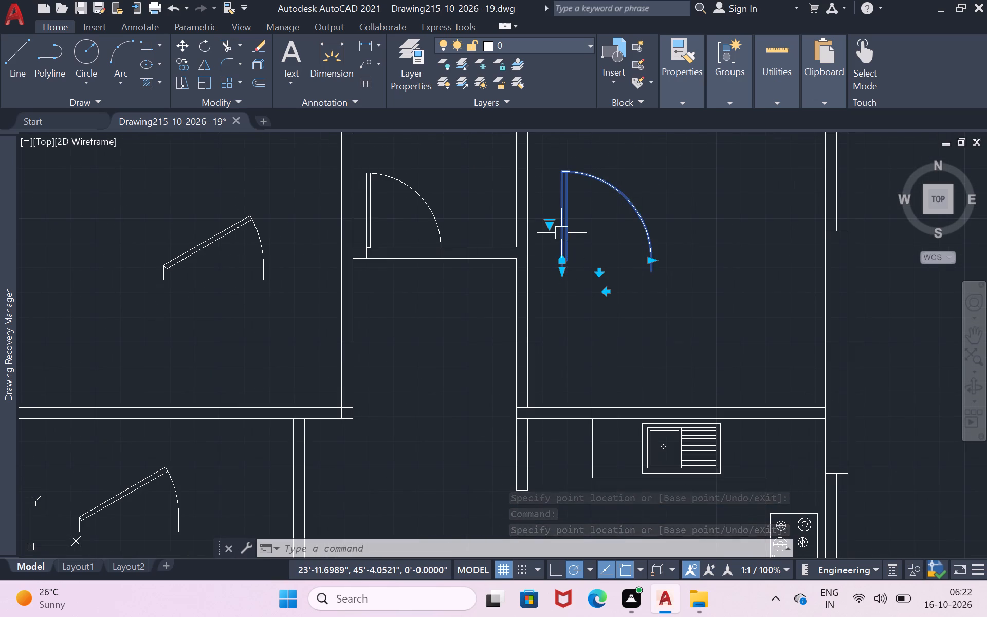
{"action": "type", "text": "ro"}
{"action": "key", "text": "Return"}
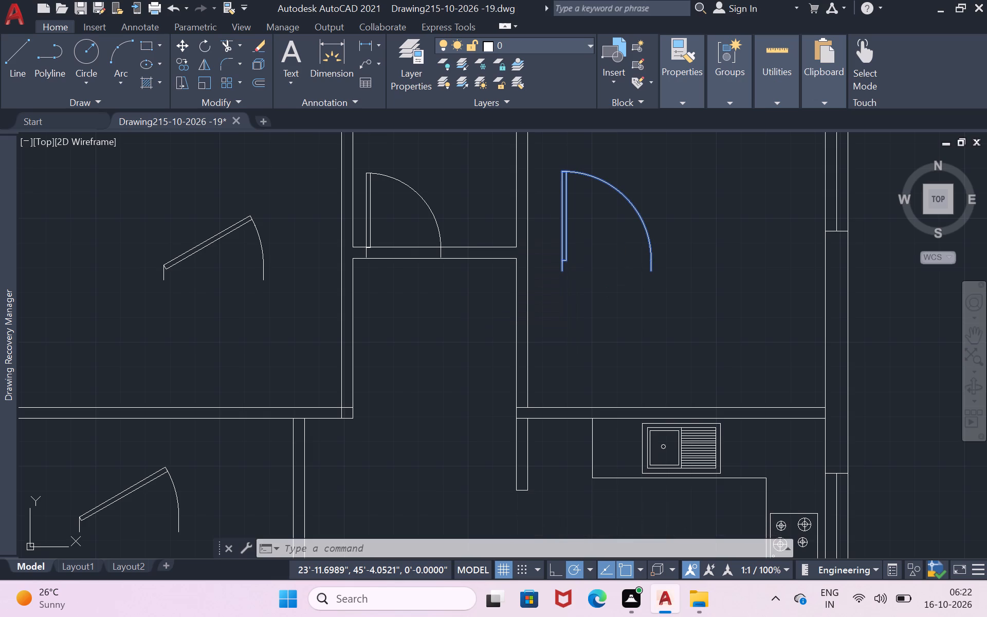
{"action": "left_click", "coordinate": [561, 233]}
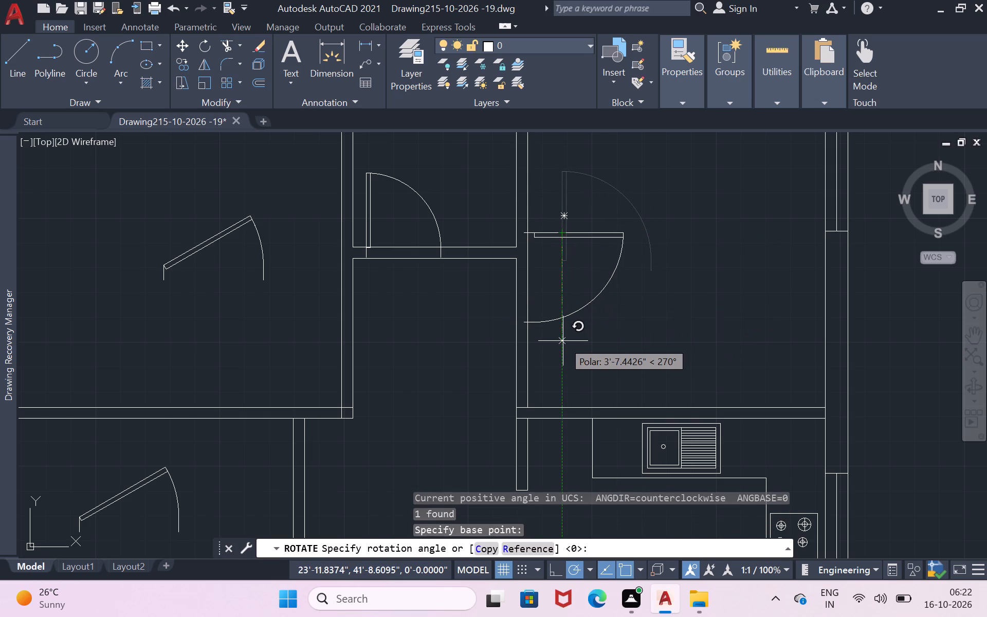
{"action": "left_click", "coordinate": [563, 341]}
Flip the rotated door vertically so its leaf lies along the lower side of the opening.
{"action": "left_click", "coordinate": [544, 230]}
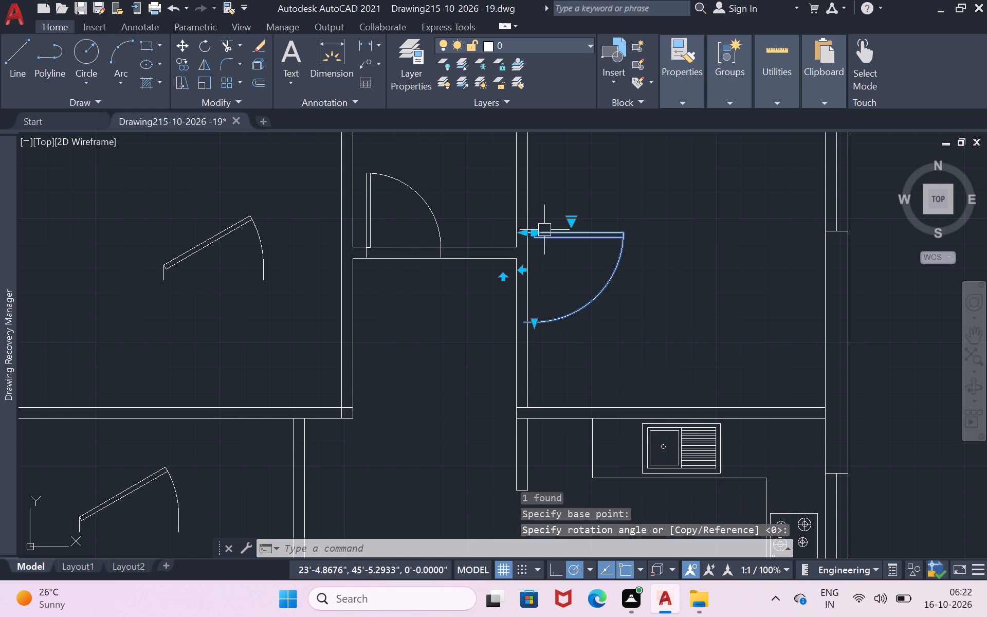
{"action": "left_click", "coordinate": [504, 274]}
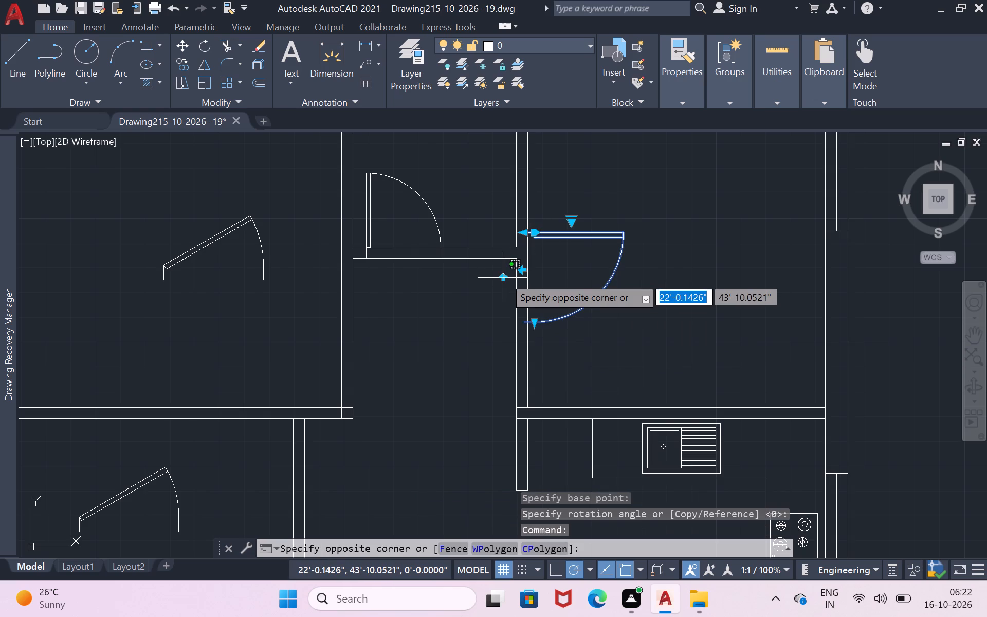
{"action": "left_click", "coordinate": [504, 277]}
{"action": "left_click", "coordinate": [504, 277]}
{"action": "left_click", "coordinate": [504, 277]}
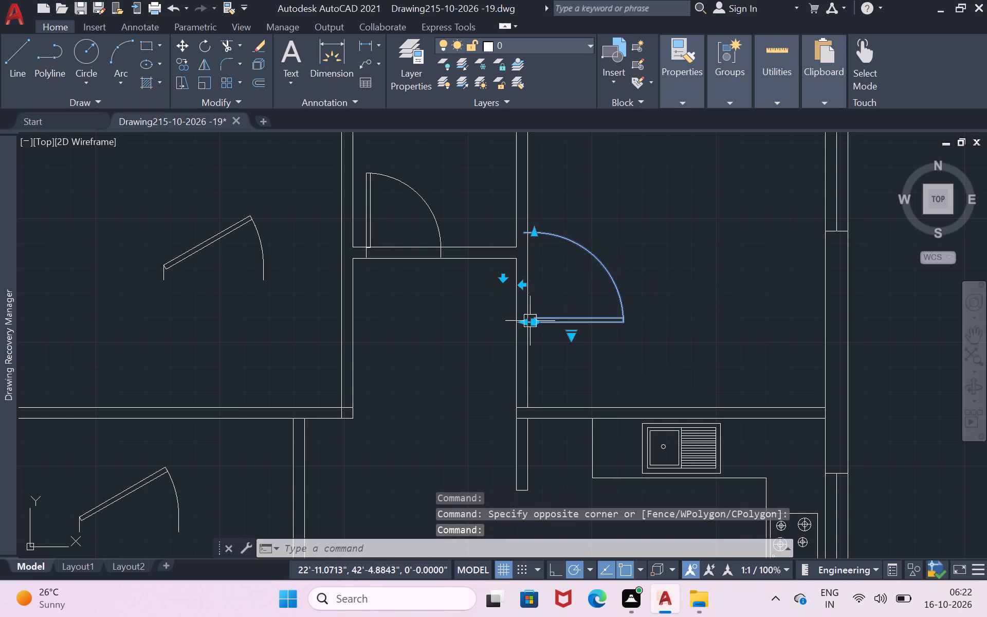
Move the door into the top-right room's left wall, just above the lower wall, with its jambs spanning the wall thickness.
{"action": "key", "text": "m"}
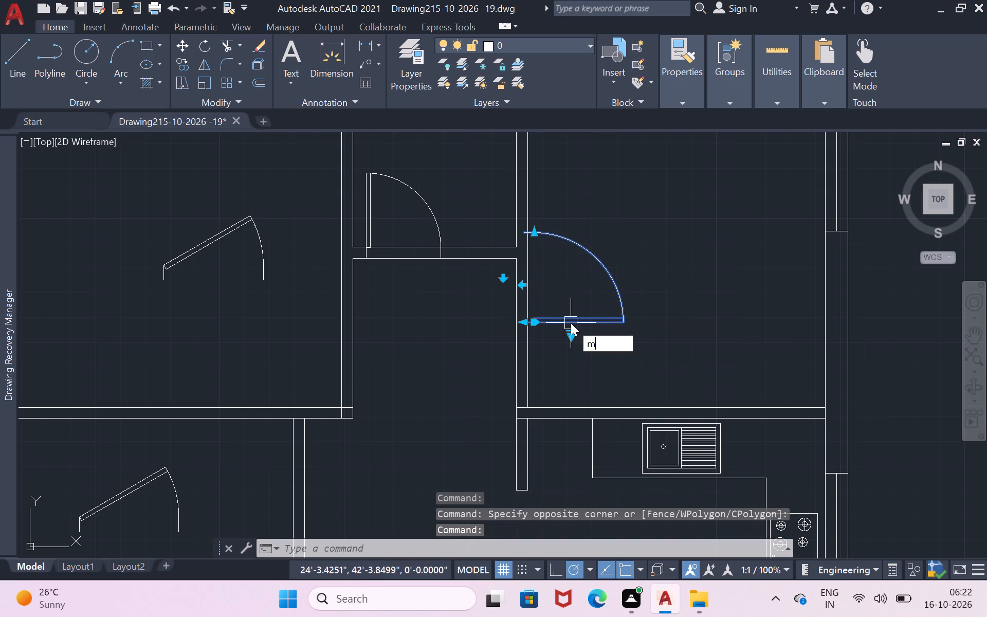
{"action": "key", "text": "Return"}
{"action": "left_click", "coordinate": [571, 323]}
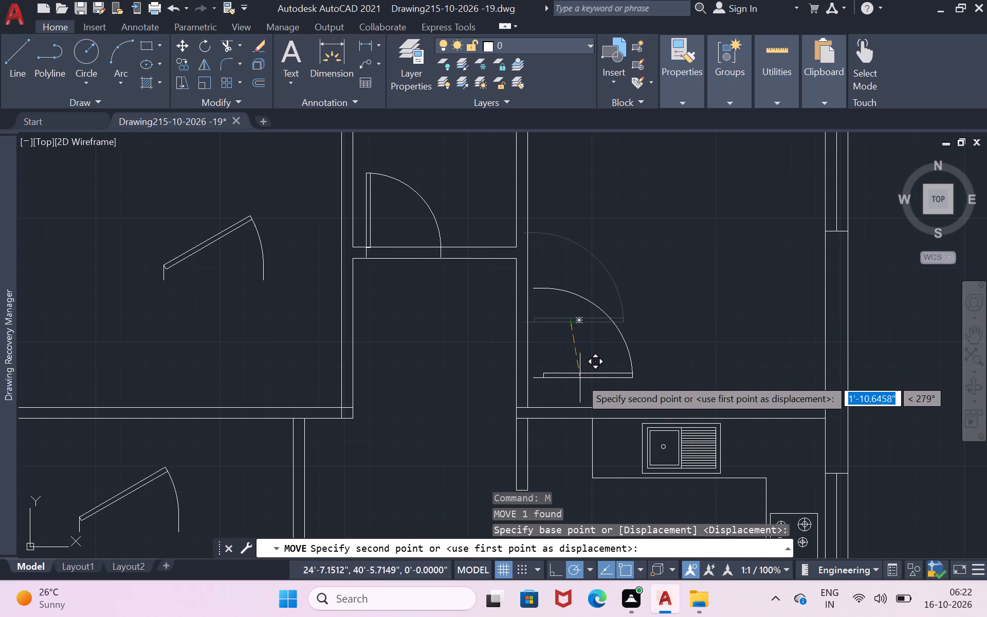
{"action": "scroll", "coordinate": [573, 410], "scroll_direction": "up", "scroll_amount": 3}
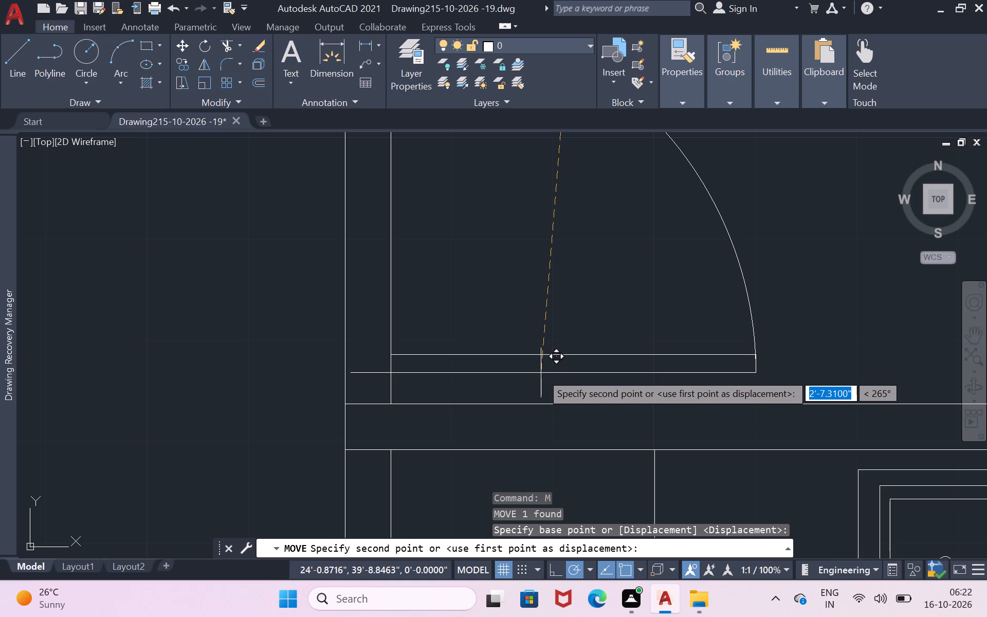
{"action": "left_click", "coordinate": [541, 373]}
{"action": "scroll", "coordinate": [541, 373], "scroll_direction": "down", "scroll_amount": 2}
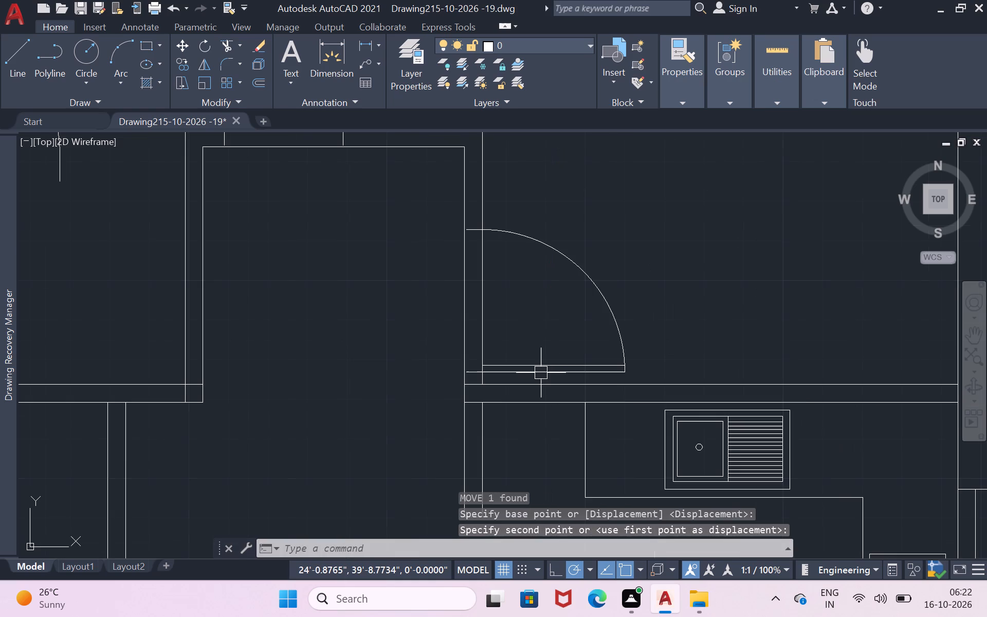
Mirror the top-right room's door about a vertical line through the passage toward the top-left room, keeping the original.
{"action": "scroll", "coordinate": [541, 373], "scroll_direction": "down", "scroll_amount": 1}
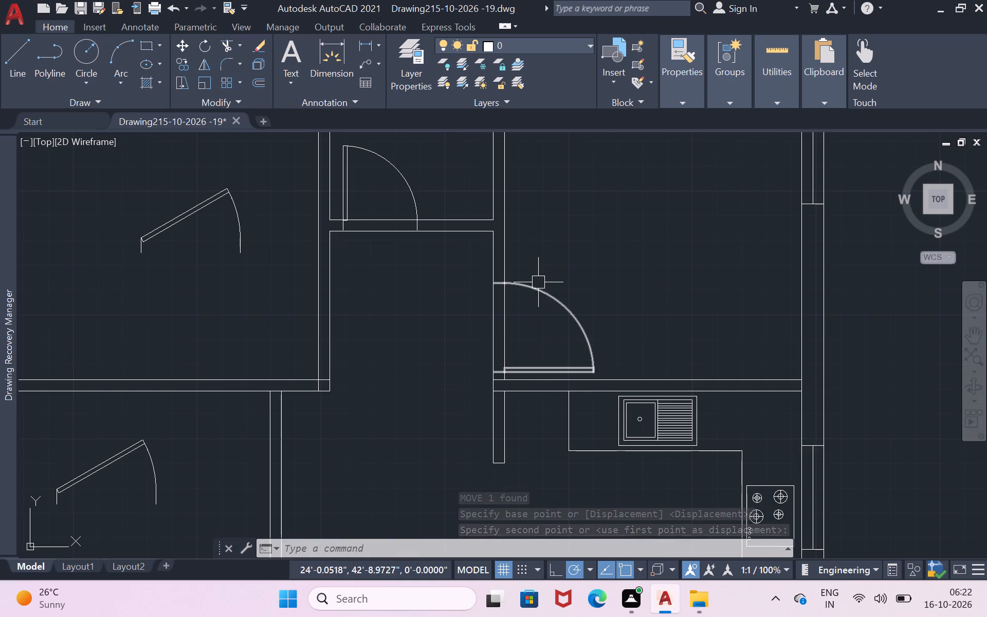
{"action": "left_click", "coordinate": [560, 371]}
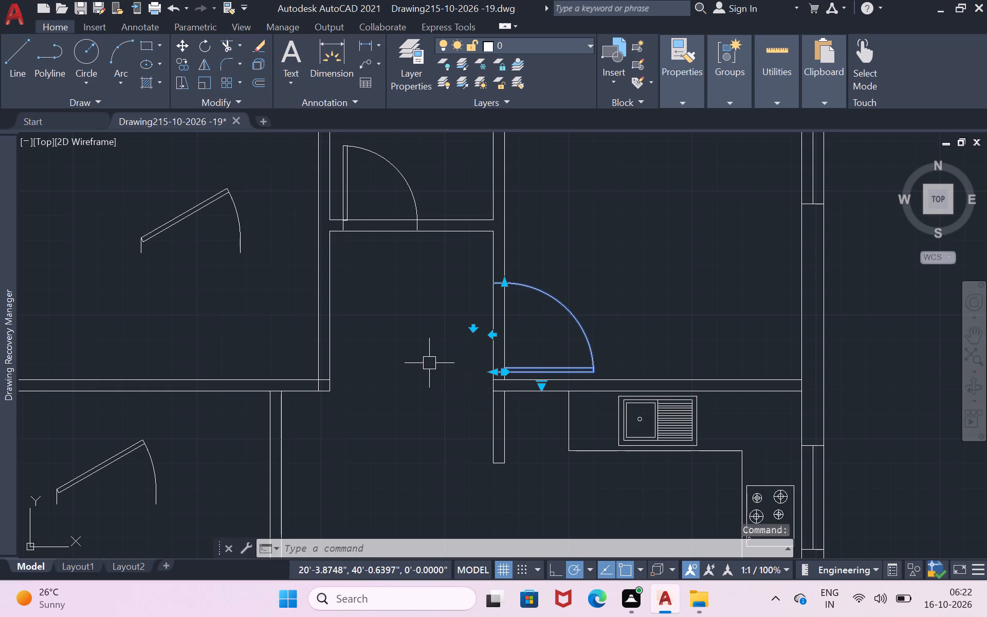
{"action": "type", "text": "mi"}
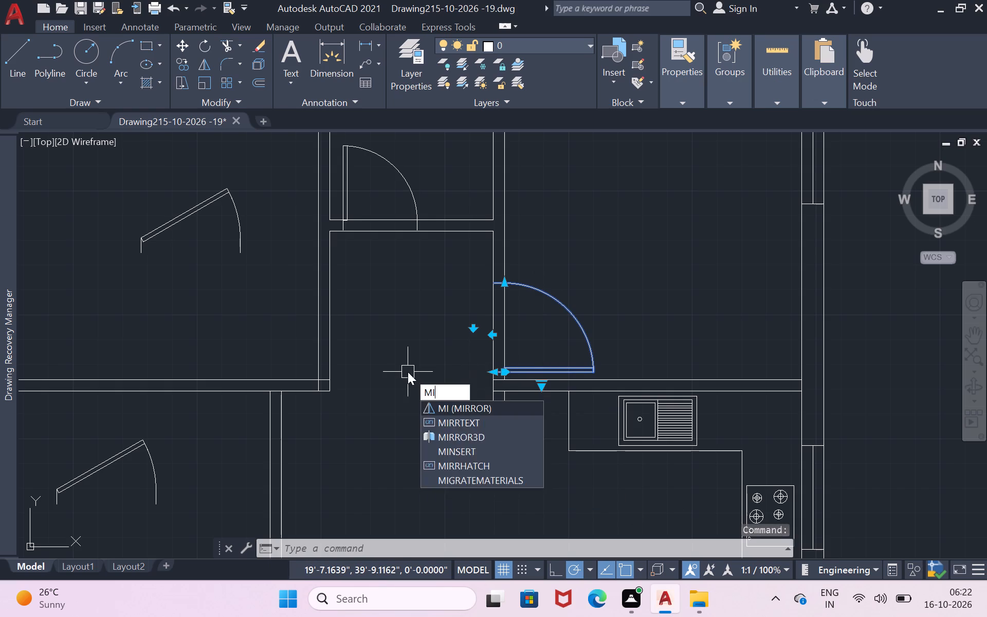
{"action": "key", "text": "Return"}
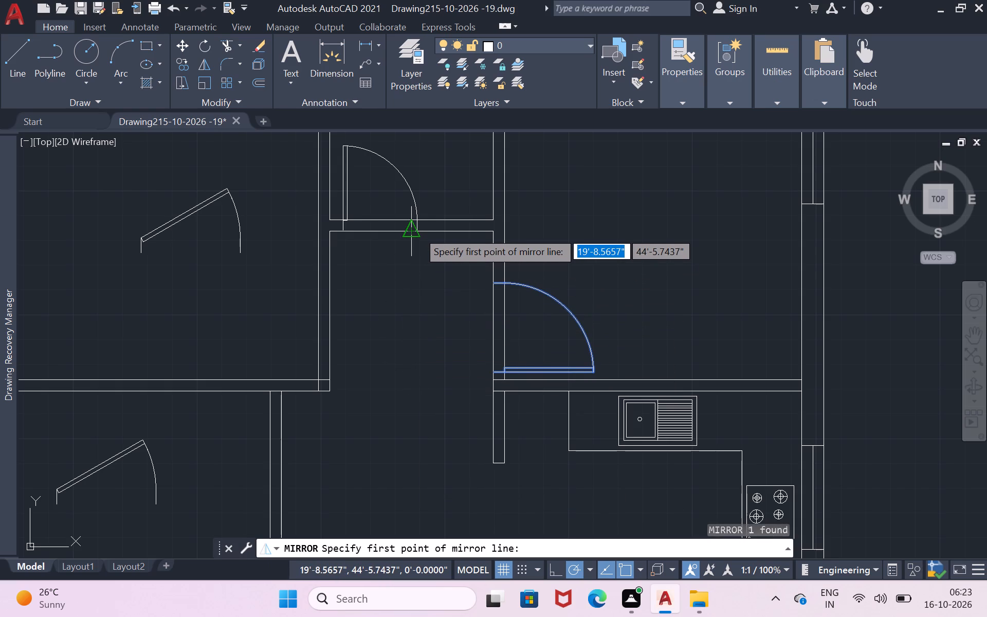
{"action": "left_click", "coordinate": [418, 237]}
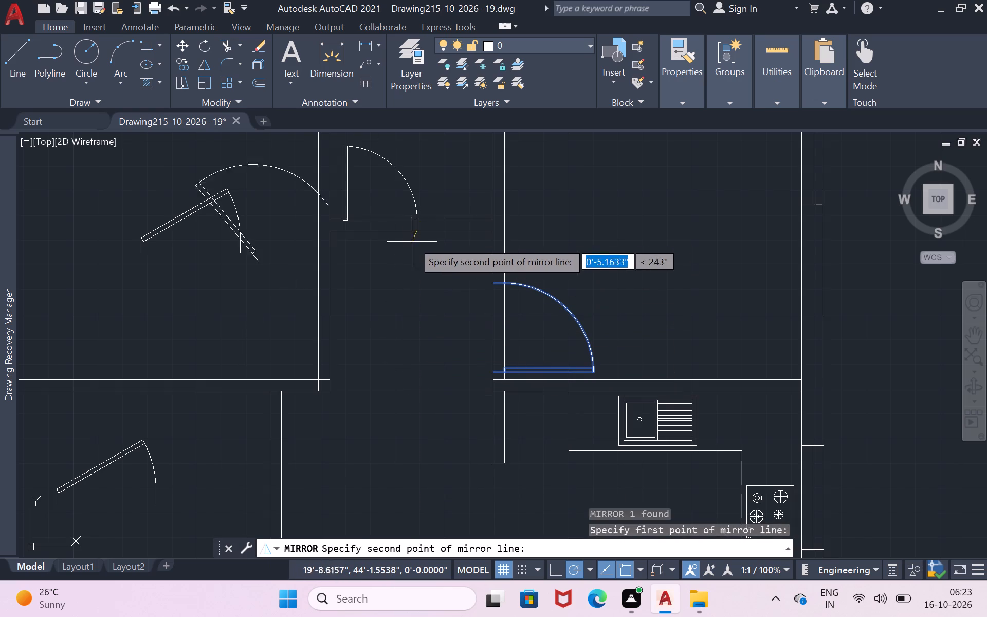
{"action": "left_click", "coordinate": [419, 256]}
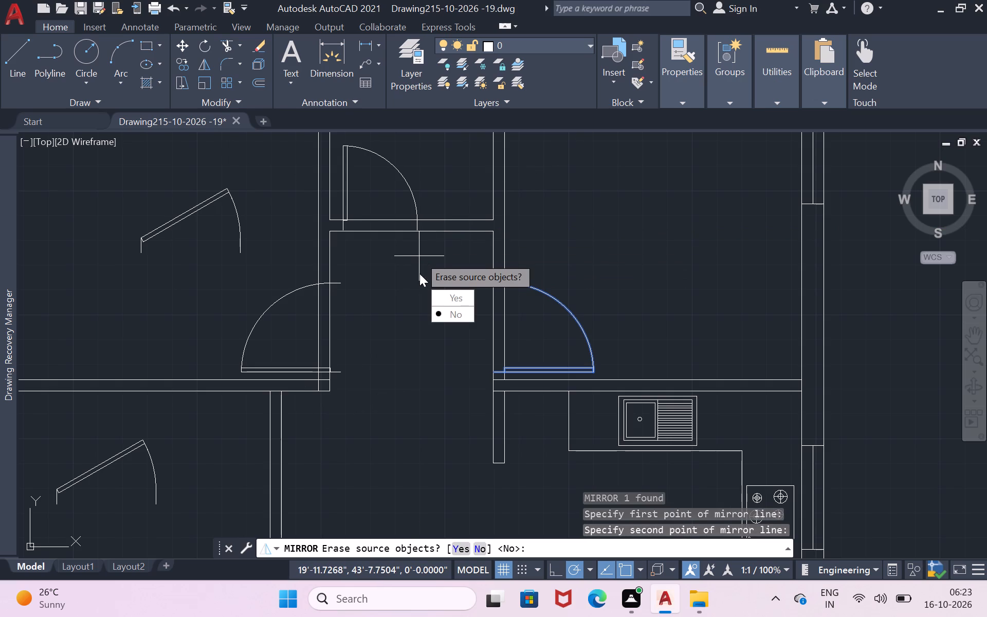
{"action": "left_click_drag", "start_coordinate": [437, 309], "coordinate": [419, 256]}
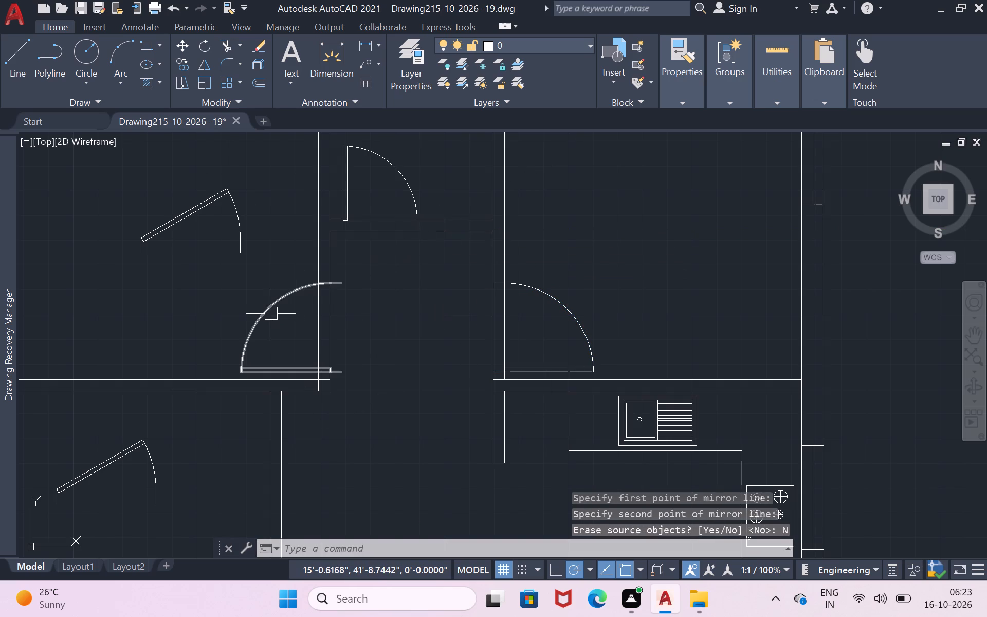
Move the mirrored door left into the top-left room's right wall, just above its lower wall.
{"action": "left_click", "coordinate": [271, 314]}
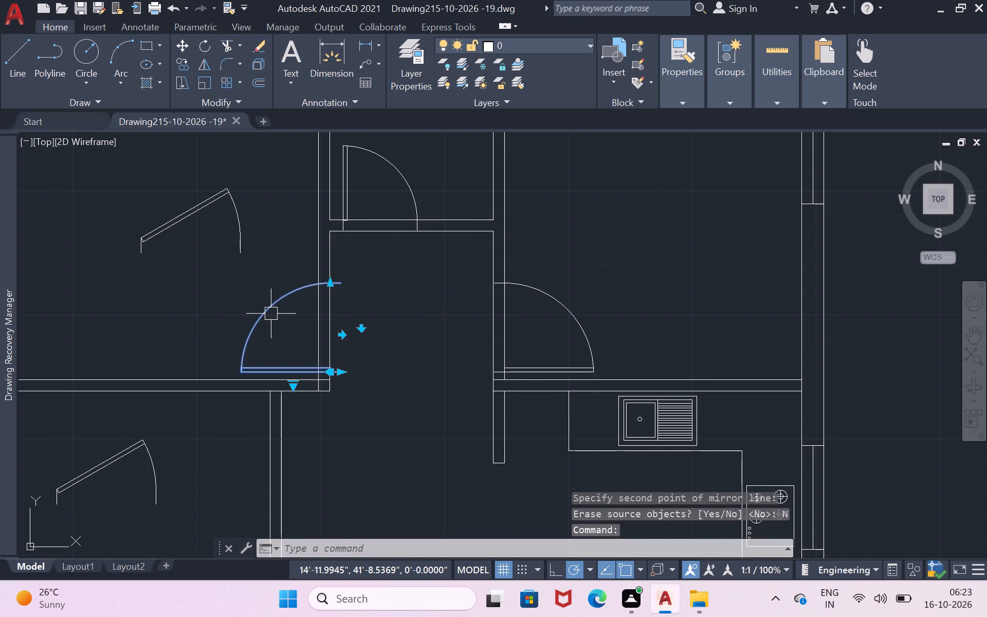
{"action": "scroll", "coordinate": [271, 314], "scroll_direction": "up", "scroll_amount": 2}
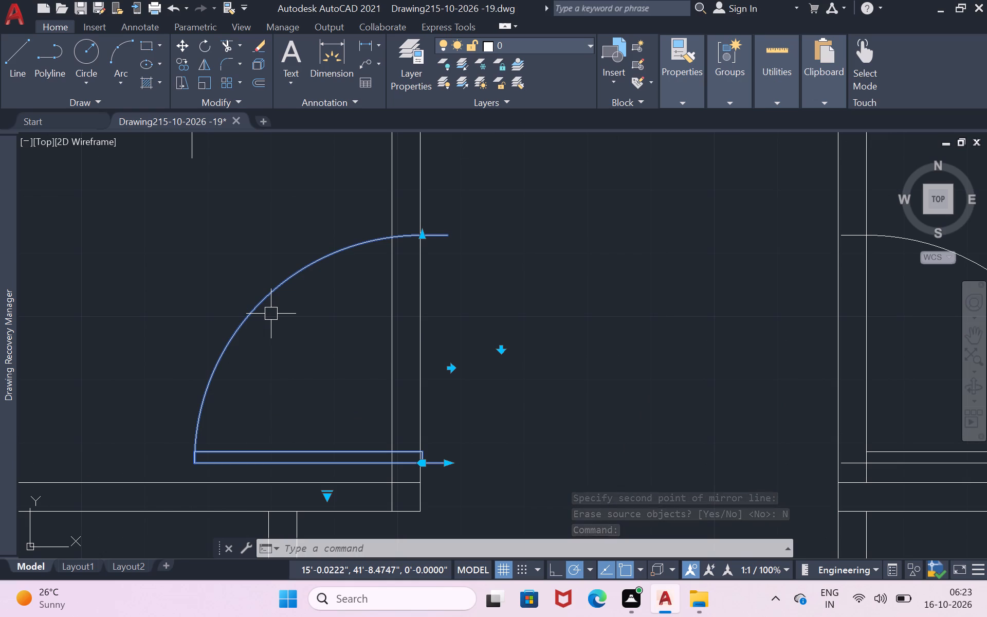
{"action": "key", "text": "m"}
{"action": "key", "text": "Return"}
{"action": "left_click", "coordinate": [271, 314]}
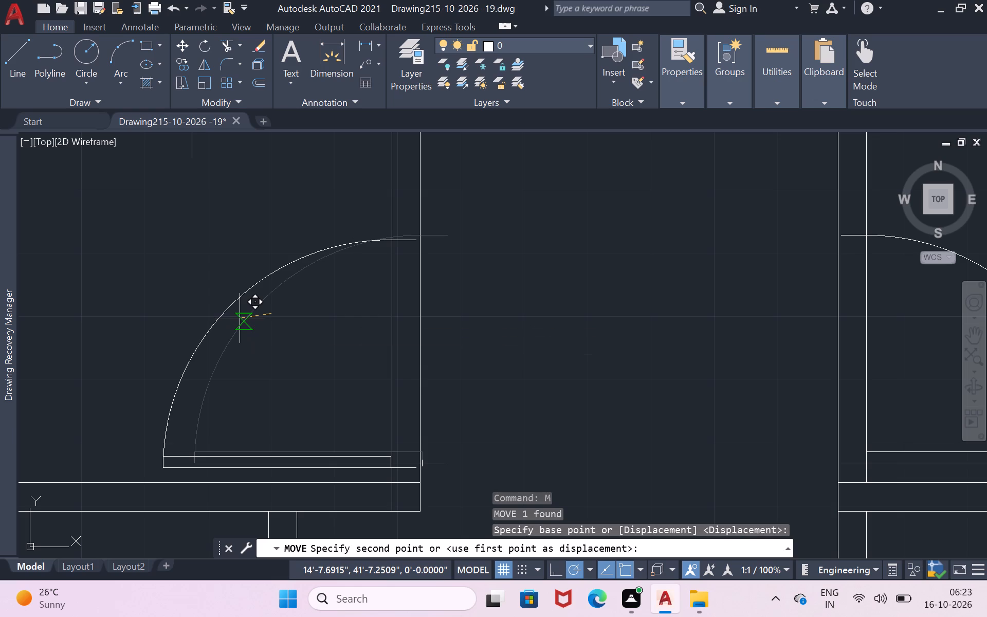
{"action": "left_click", "coordinate": [240, 318]}
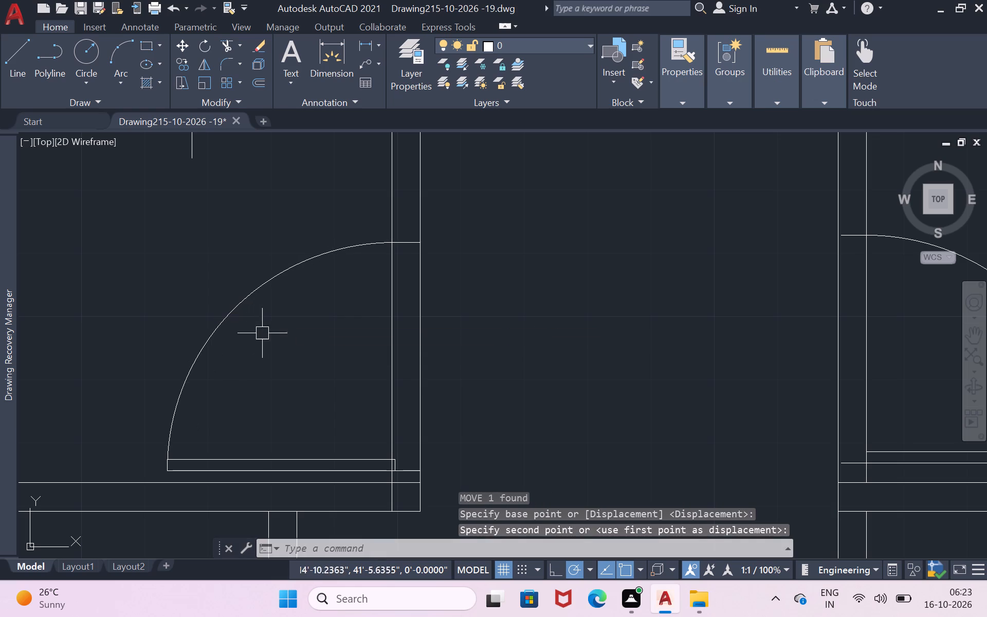
Shift the mirrored door about 0.5" left so the hinge end of its leaf meets the wall's room-side face.
{"action": "scroll", "coordinate": [342, 484], "scroll_direction": "up", "scroll_amount": 2}
{"action": "left_click", "coordinate": [477, 433]}
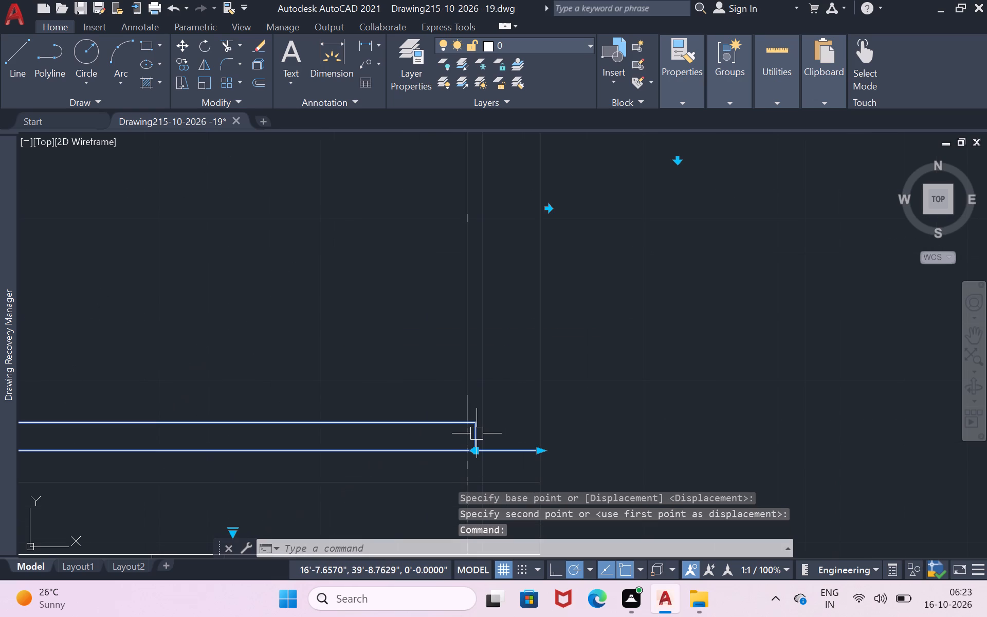
{"action": "key", "text": "m"}
{"action": "key", "text": "Return"}
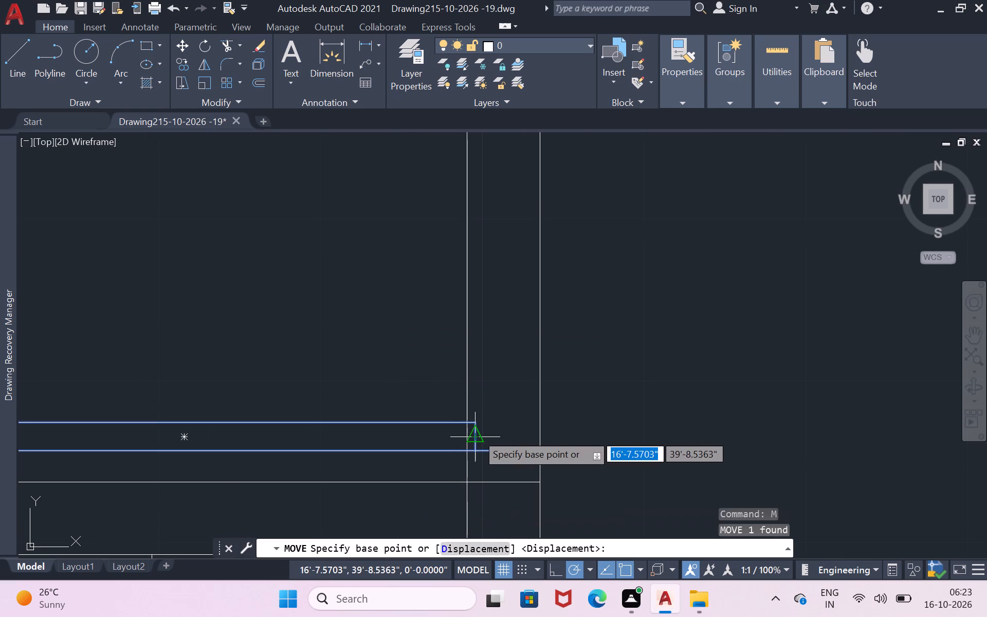
{"action": "left_click", "coordinate": [477, 433]}
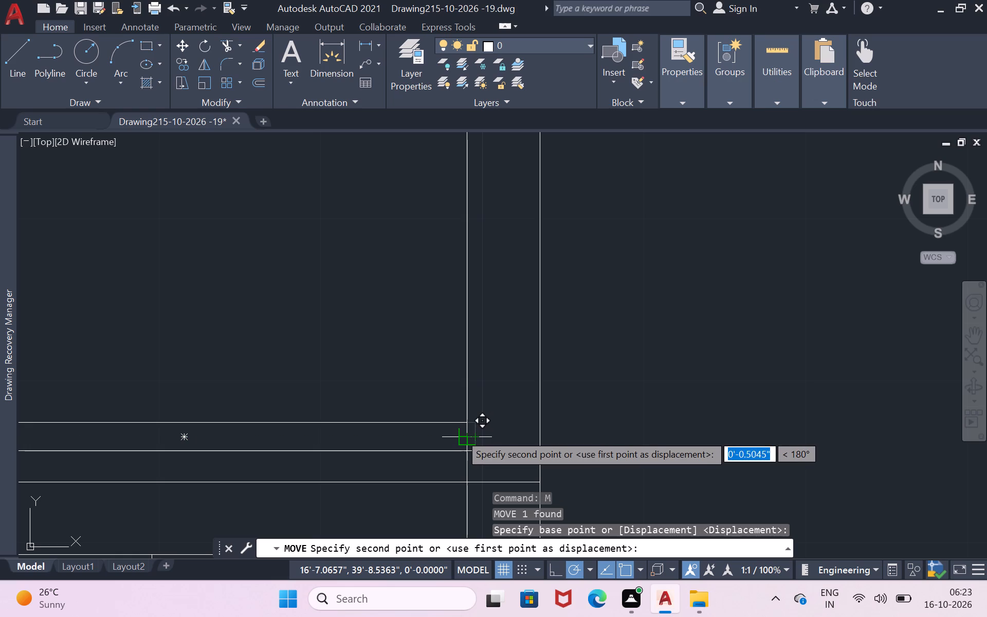
{"action": "left_click", "coordinate": [460, 433]}
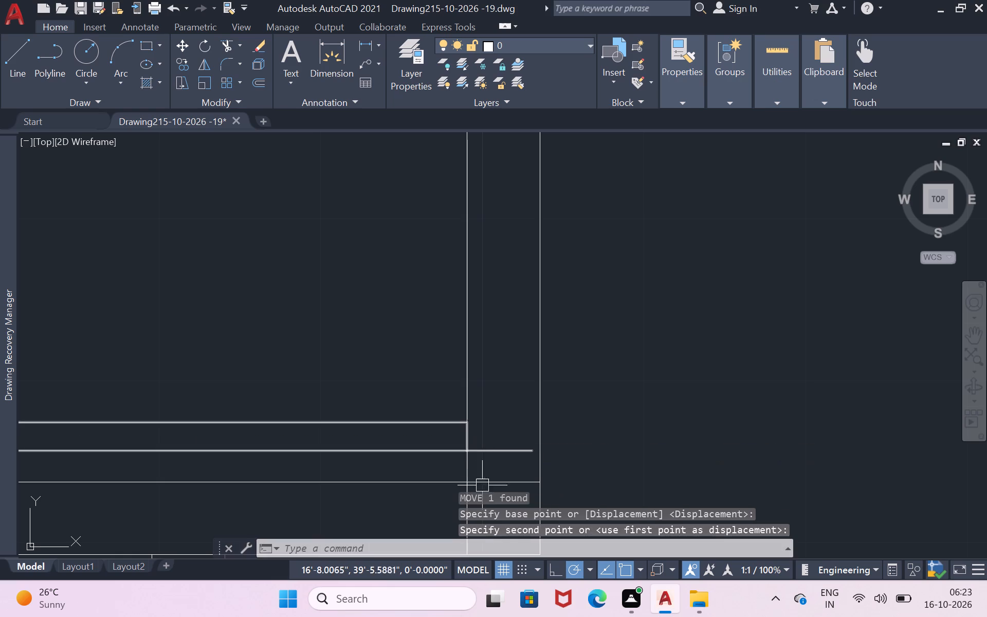
{"action": "scroll", "coordinate": [471, 468], "scroll_direction": "down", "scroll_amount": 2}
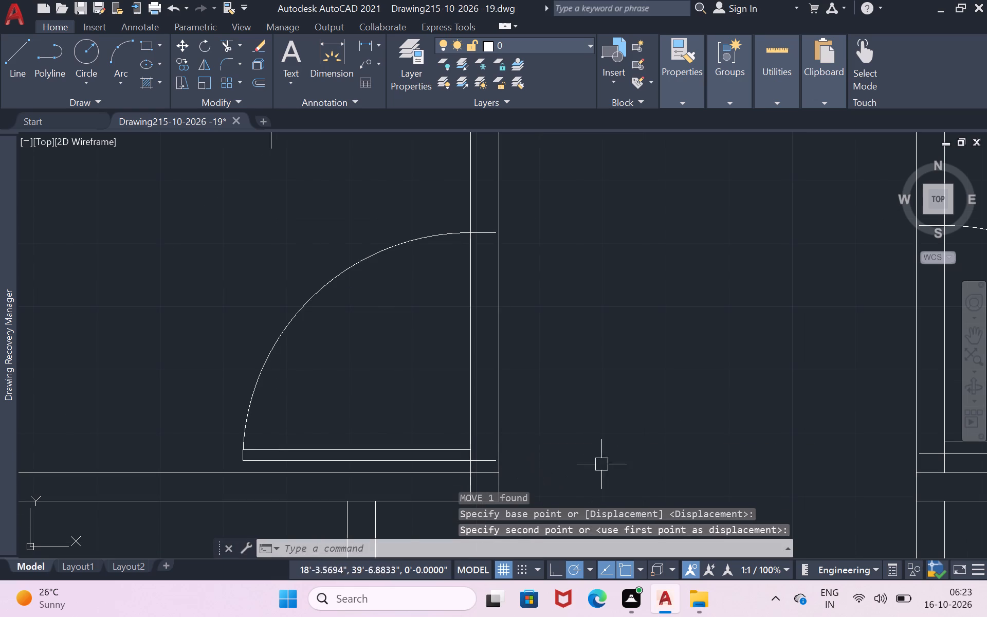
{"action": "scroll", "coordinate": [469, 487], "scroll_direction": "up", "scroll_amount": 3}
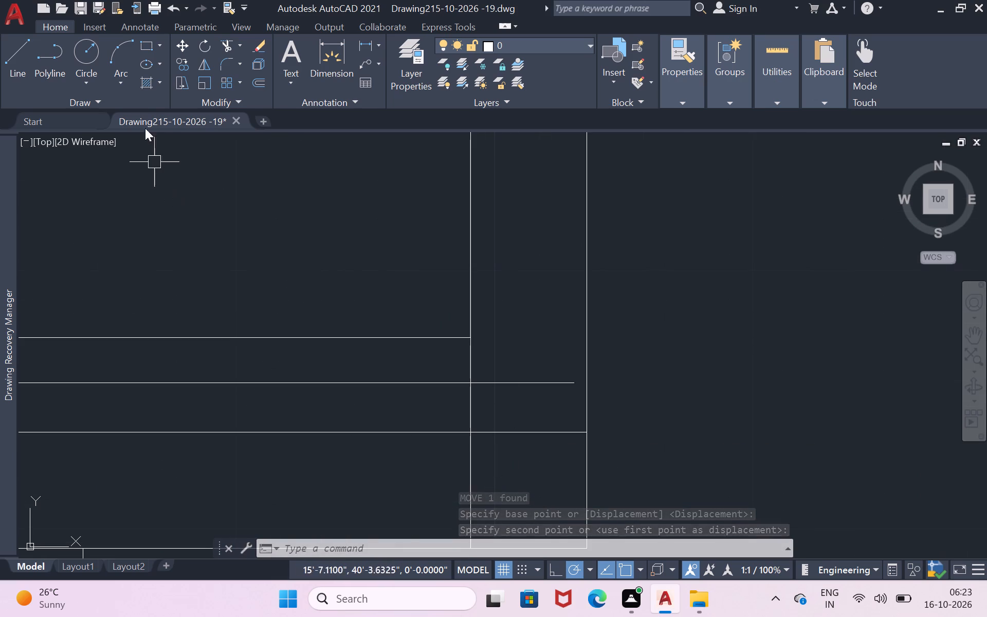
Draw a 0.5" line extending the top-left room door's hinge-side jamb to the wall's passage-side face.
{"action": "left_click", "coordinate": [5, 66]}
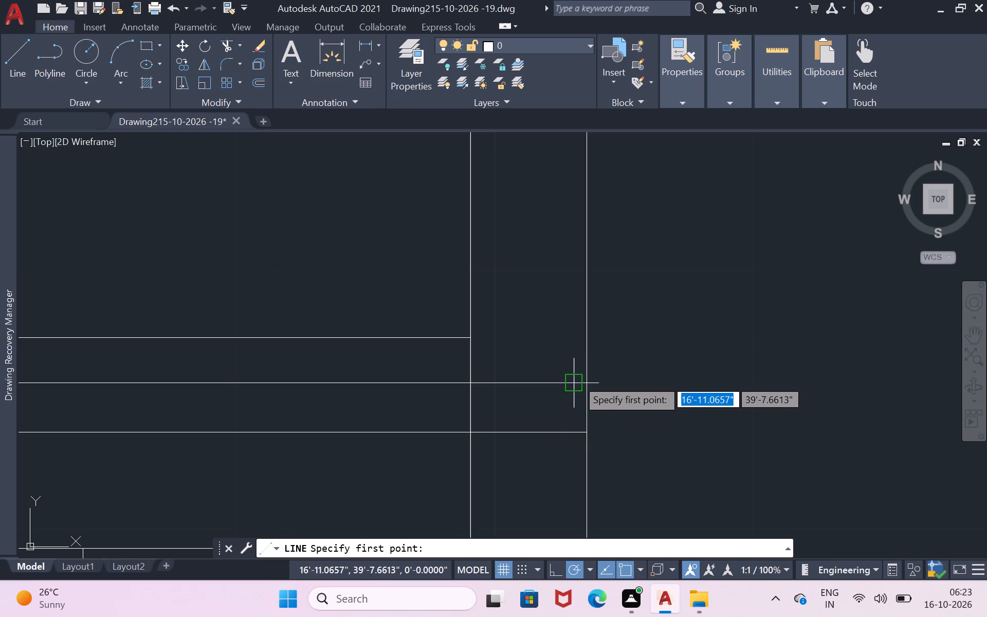
{"action": "left_click", "coordinate": [569, 382]}
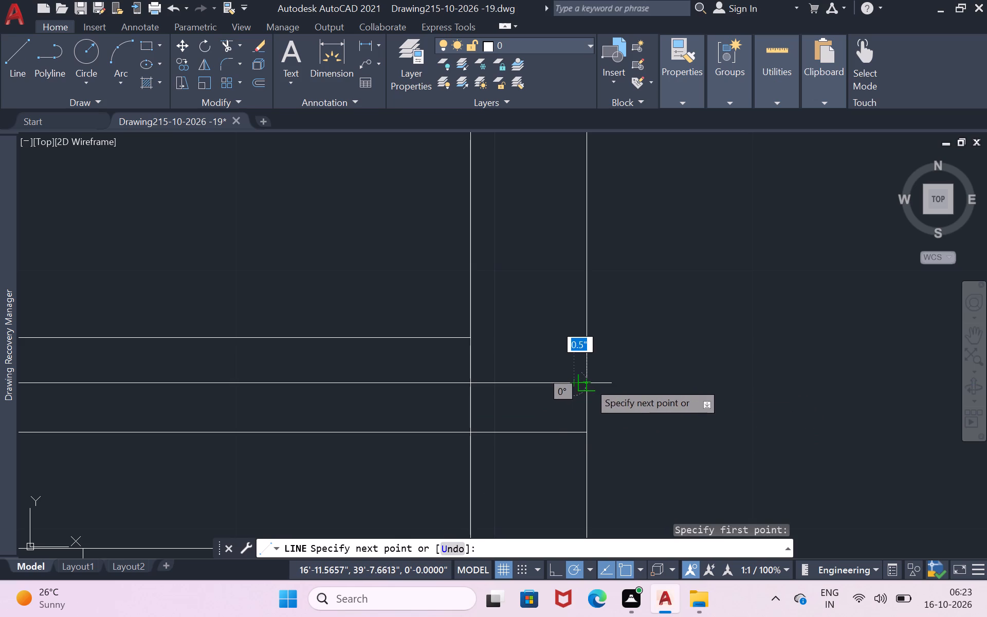
{"action": "left_click", "coordinate": [589, 382]}
{"action": "key", "text": "Return"}
Draw a 0.5" line extending the top-left room door's upper jamb to the wall's passage-side face.
{"action": "scroll", "coordinate": [602, 435], "scroll_direction": "down", "scroll_amount": 2}
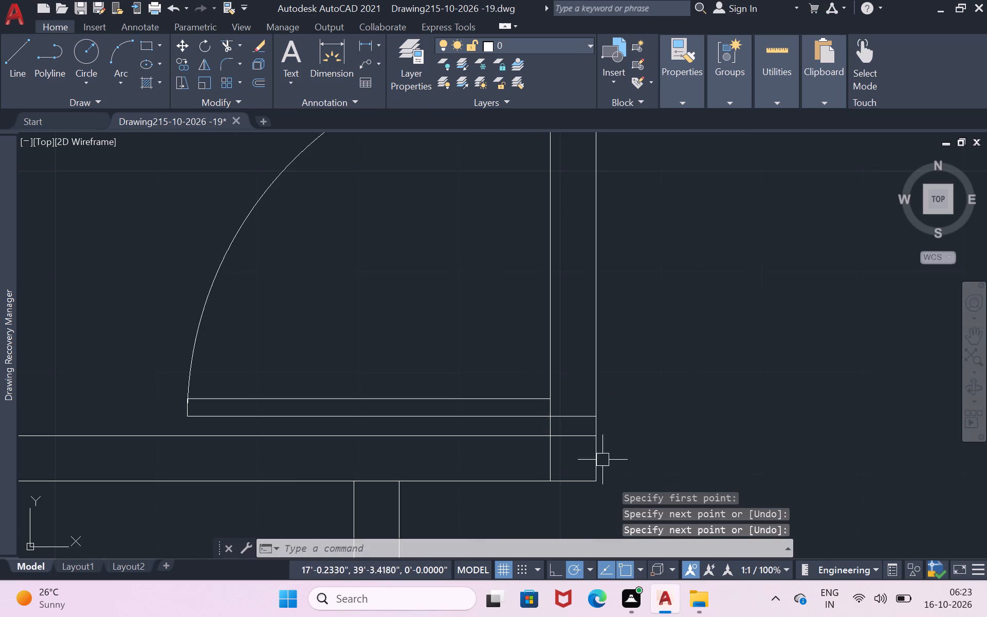
{"action": "scroll", "coordinate": [685, 475], "scroll_direction": "down", "scroll_amount": 2}
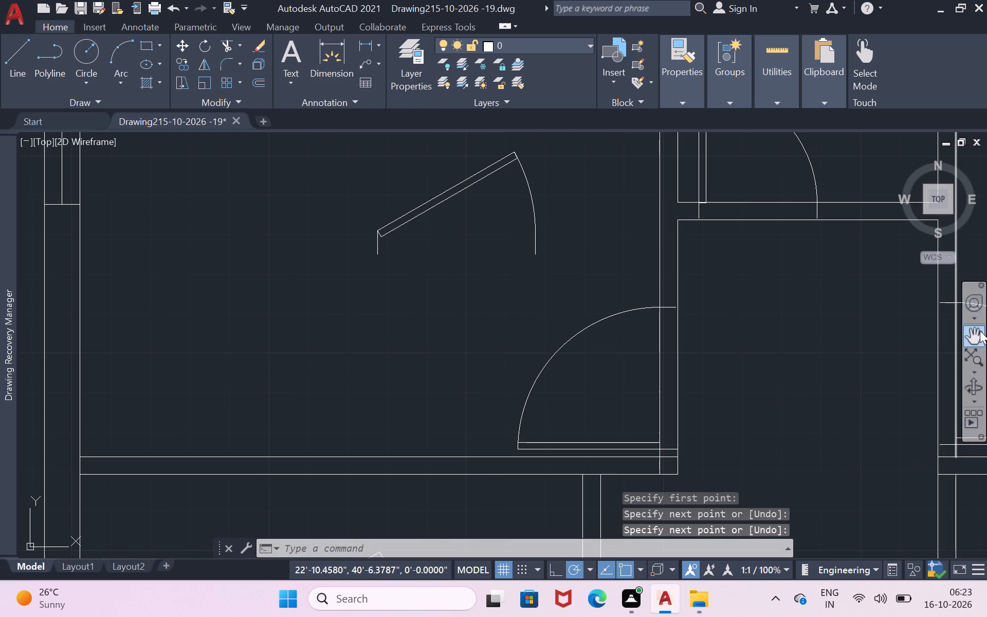
{"action": "left_click", "coordinate": [979, 331]}
{"action": "left_click_drag", "start_coordinate": [971, 335], "coordinate": [770, 357]}
{"action": "scroll", "coordinate": [770, 358], "scroll_direction": "down", "scroll_amount": 1}
{"action": "left_click_drag", "start_coordinate": [770, 358], "coordinate": [705, 365]}
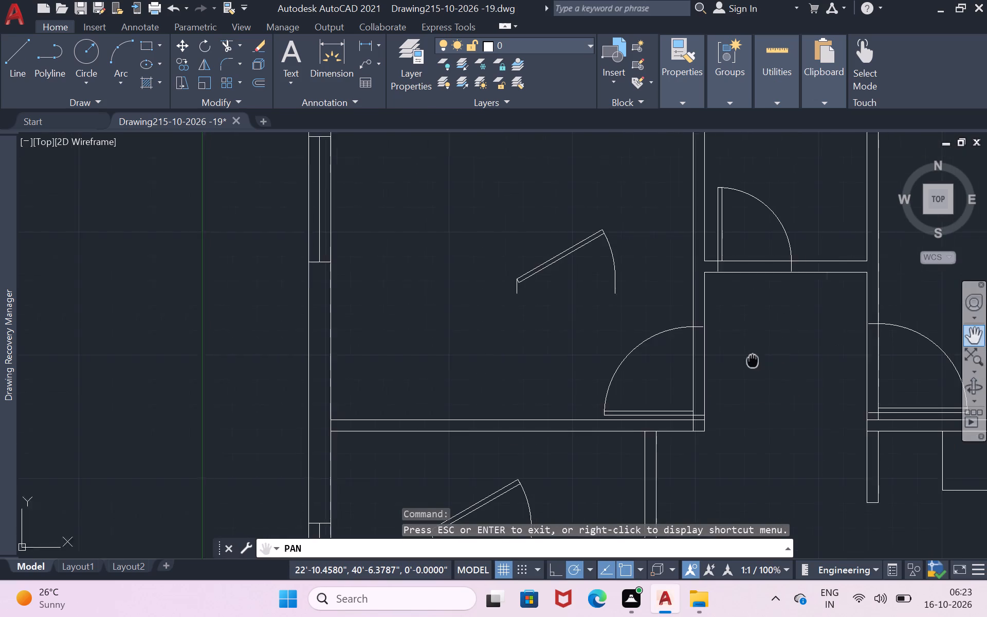
{"action": "left_click_drag", "start_coordinate": [705, 365], "coordinate": [401, 374]}
{"action": "scroll", "coordinate": [399, 374], "scroll_direction": "up", "scroll_amount": 2}
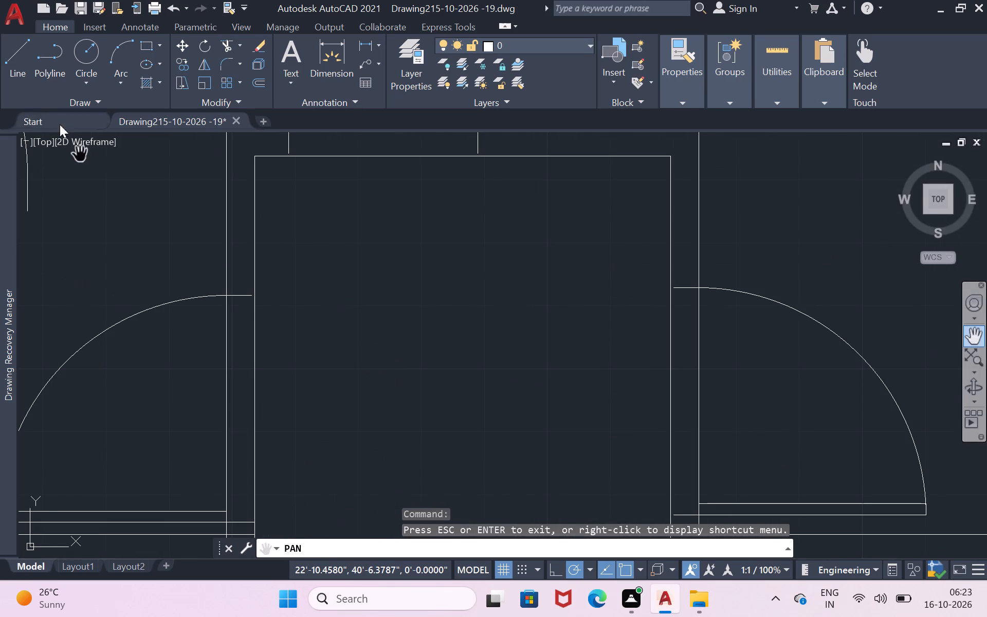
{"action": "left_click", "coordinate": [11, 65]}
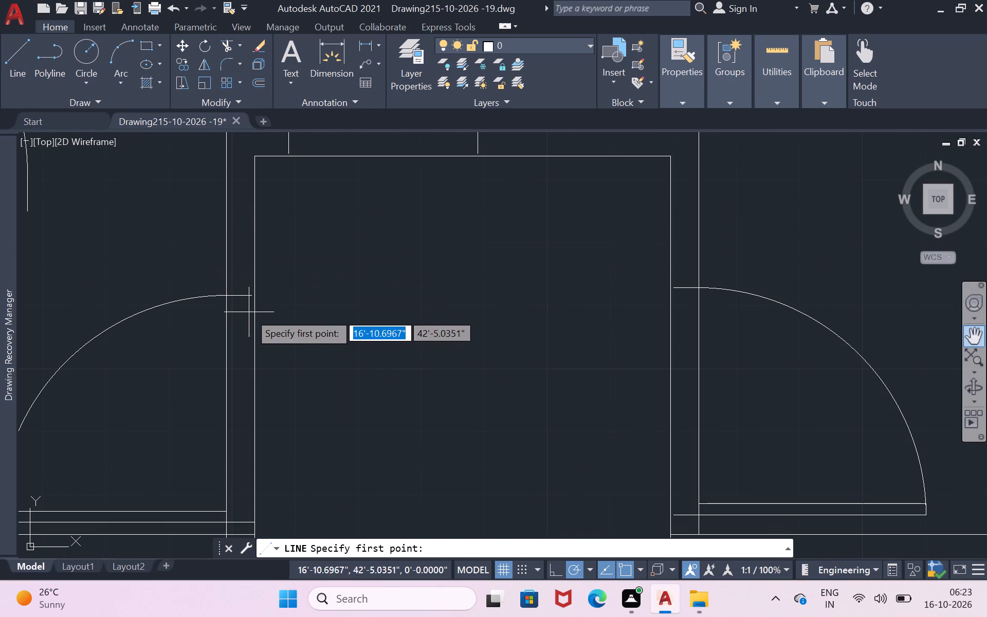
{"action": "scroll", "coordinate": [251, 313], "scroll_direction": "up", "scroll_amount": 2}
{"action": "left_click", "coordinate": [251, 269]}
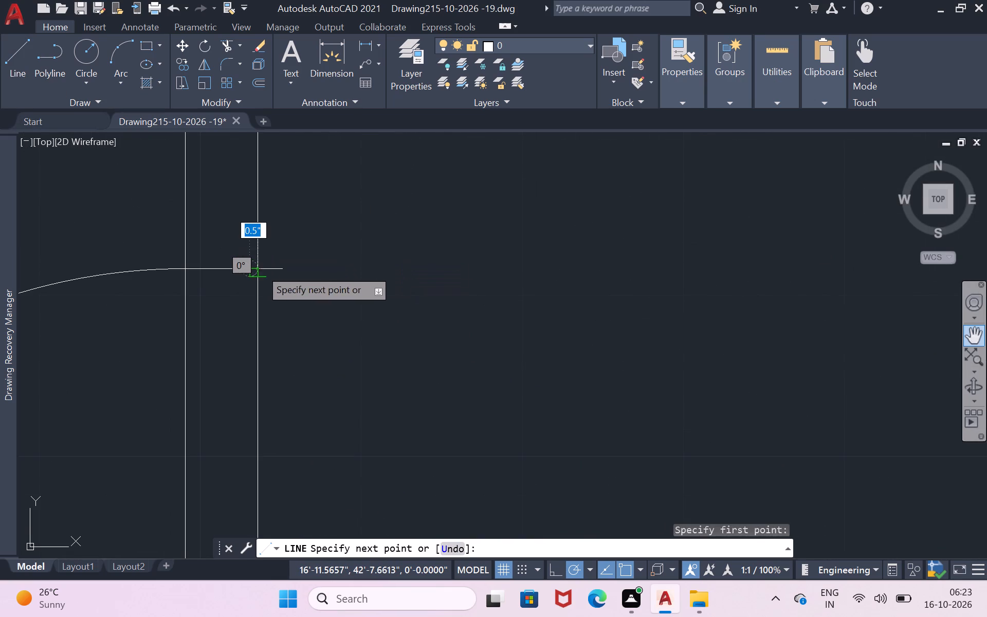
{"action": "left_click", "coordinate": [264, 269]}
{"action": "key", "text": "Return"}
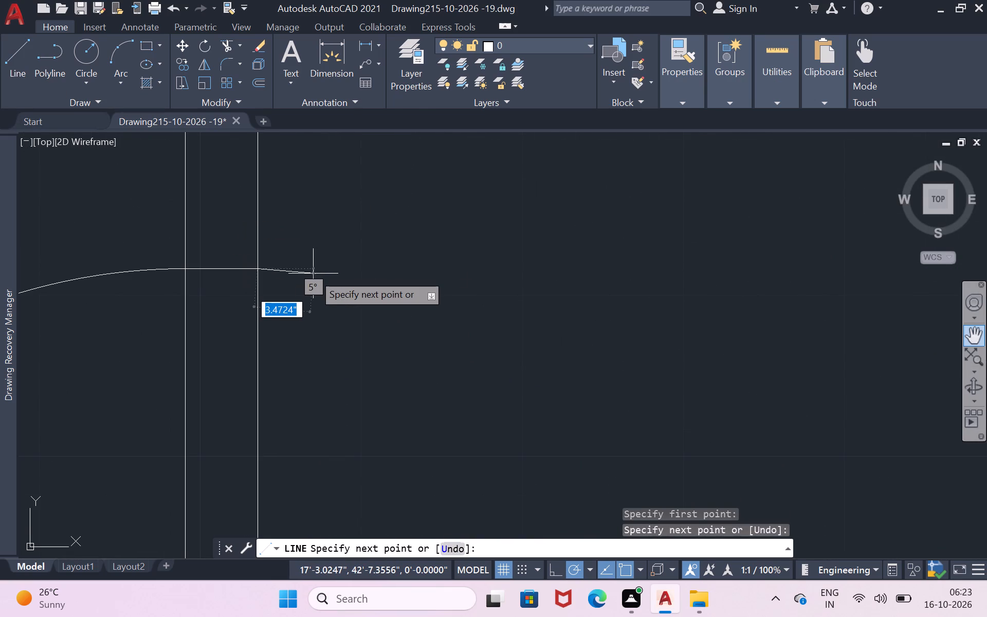
Draw a short line extending the top-right room door's upper jamb to the wall's passage-side face.
{"action": "scroll", "coordinate": [360, 273], "scroll_direction": "down", "scroll_amount": 3}
{"action": "scroll", "coordinate": [653, 271], "scroll_direction": "up", "scroll_amount": 3}
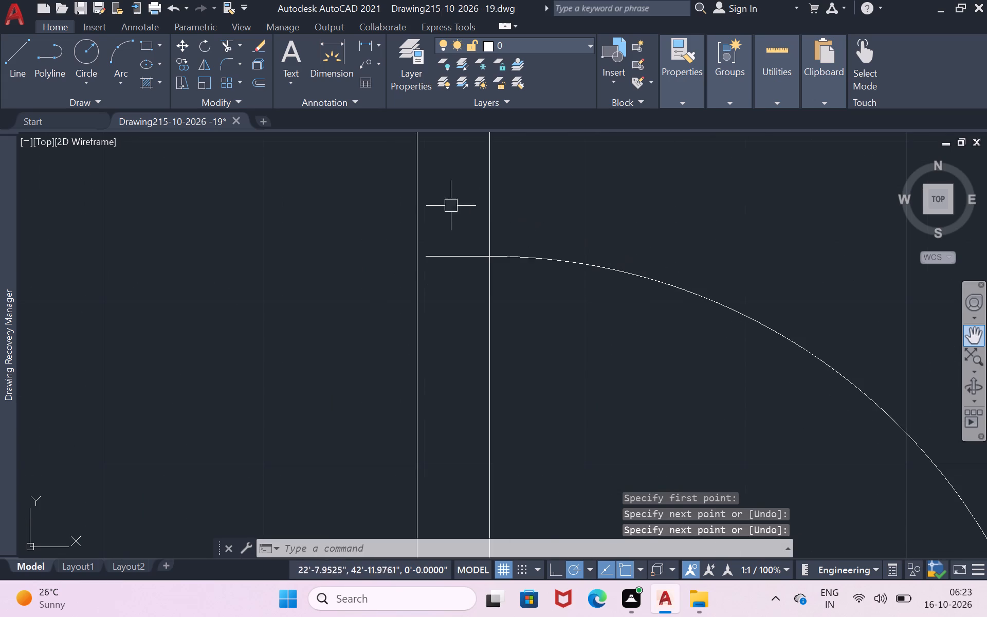
{"action": "key", "text": "Return"}
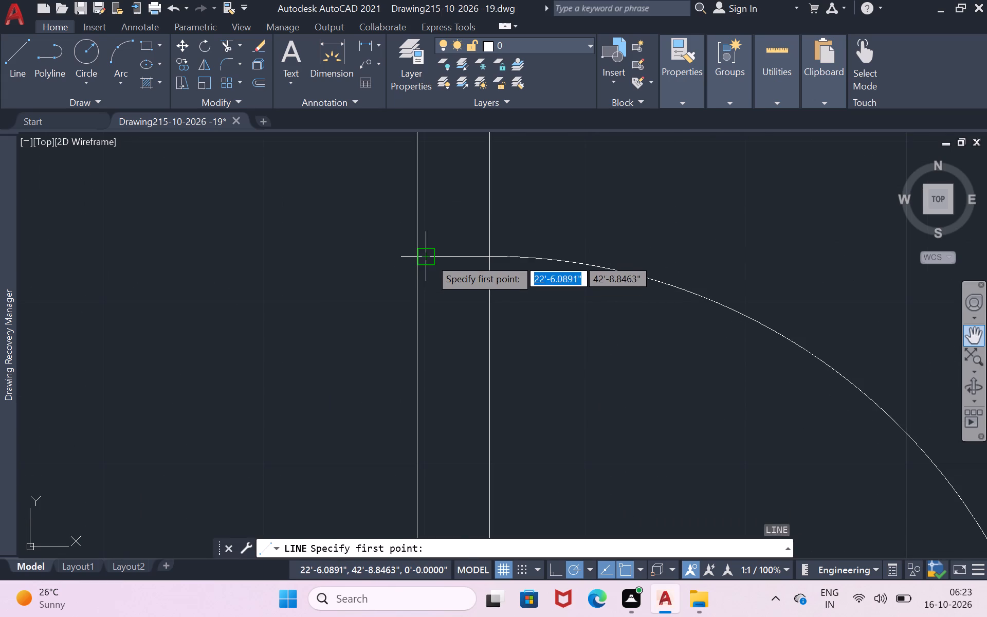
{"action": "left_click", "coordinate": [430, 258]}
{"action": "left_click", "coordinate": [413, 258]}
{"action": "key", "text": "Return"}
At the top-right door's hinge end, draw horizontal lines from the leaf's upper corner and from the lower jamb to the wall's passage-side face.
{"action": "scroll", "coordinate": [414, 272], "scroll_direction": "down", "scroll_amount": 3}
{"action": "scroll", "coordinate": [438, 443], "scroll_direction": "up", "scroll_amount": 3}
{"action": "key", "text": "Return"}
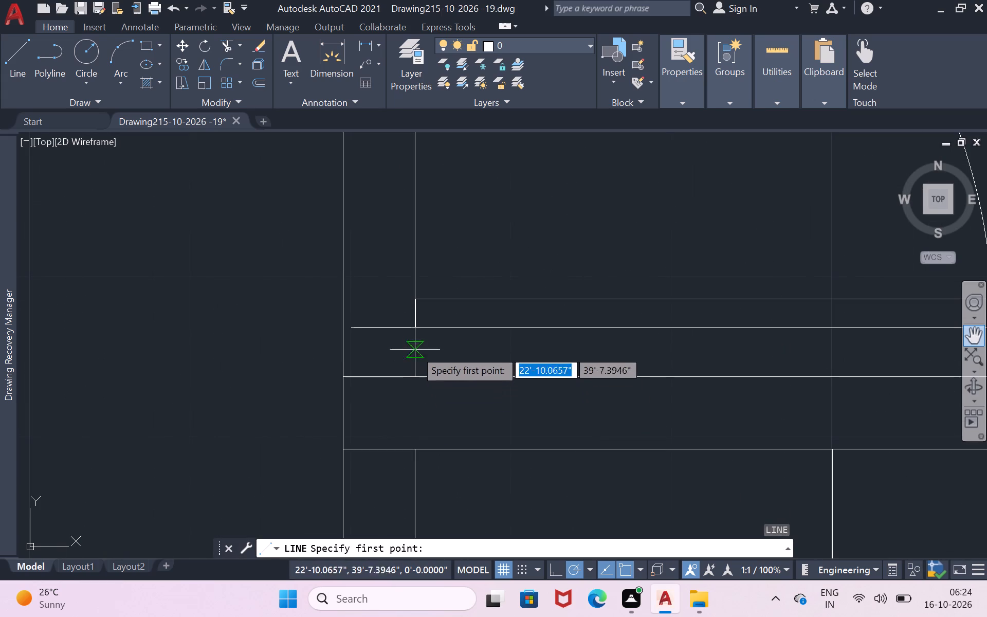
{"action": "left_click", "coordinate": [412, 296]}
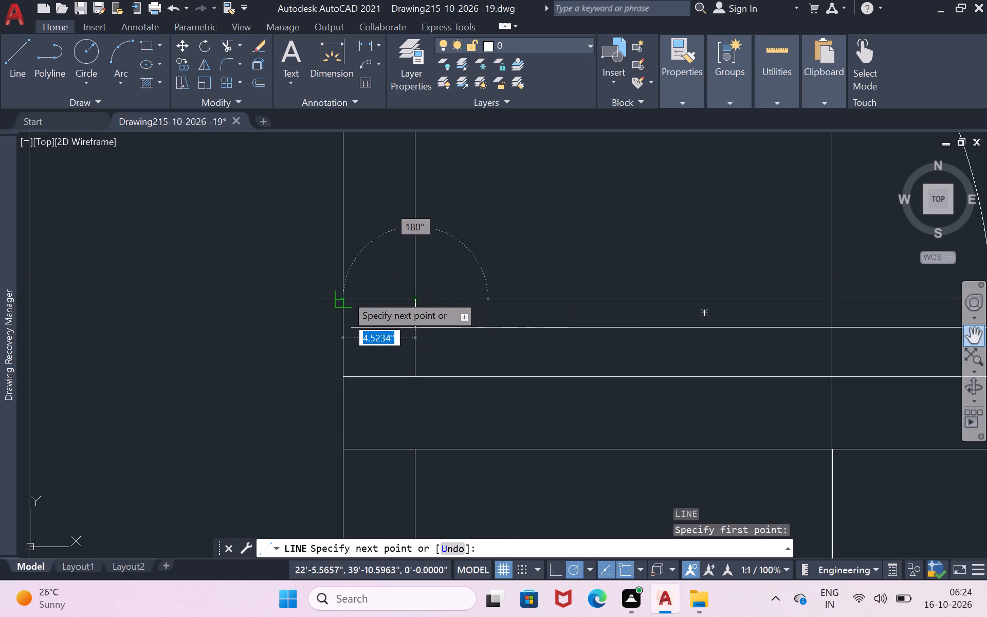
{"action": "left_click", "coordinate": [345, 295]}
{"action": "key", "text": "Return"}
{"action": "key", "text": "Return"}
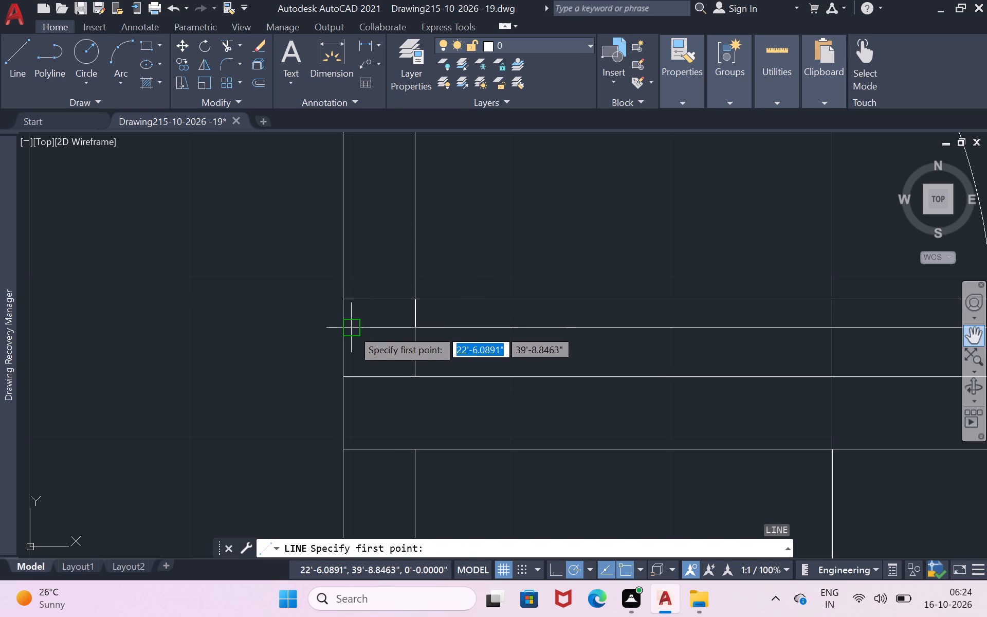
{"action": "left_click", "coordinate": [352, 329]}
{"action": "left_click", "coordinate": [336, 330]}
{"action": "key", "text": "Return"}
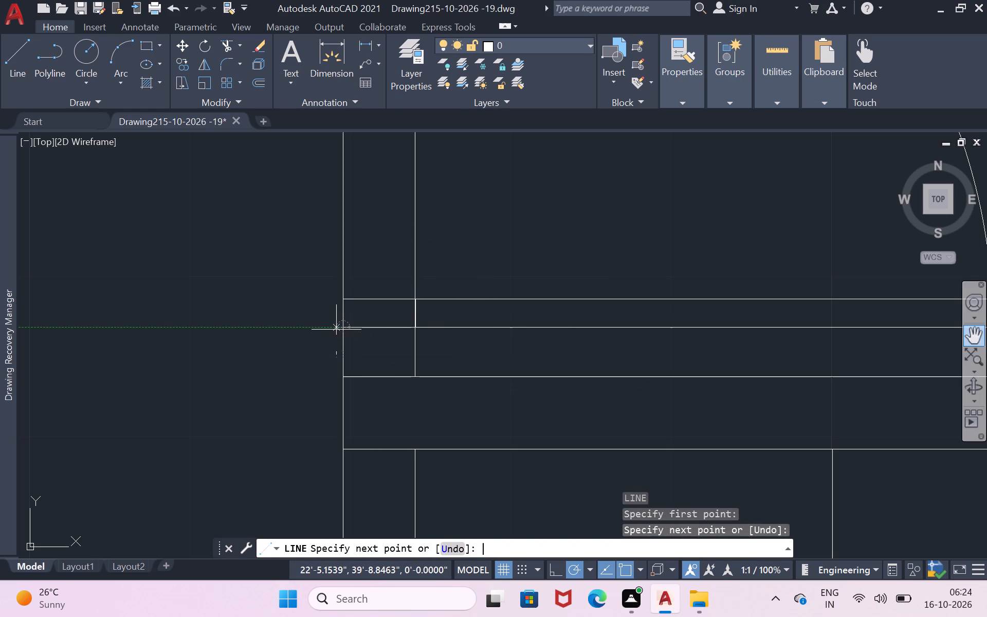
Trim the top-right room's inner wall line across the door opening and the lower wall's upper line inside the wall junction.
{"action": "scroll", "coordinate": [336, 330], "scroll_direction": "down", "scroll_amount": 2}
{"action": "scroll", "coordinate": [368, 357], "scroll_direction": "down", "scroll_amount": 1}
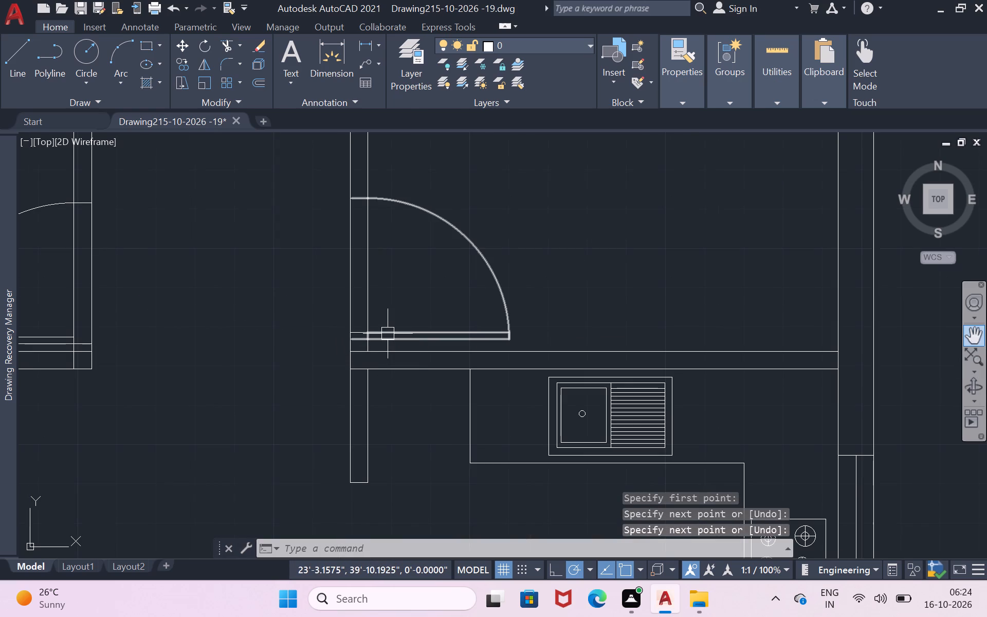
{"action": "left_click", "coordinate": [225, 44]}
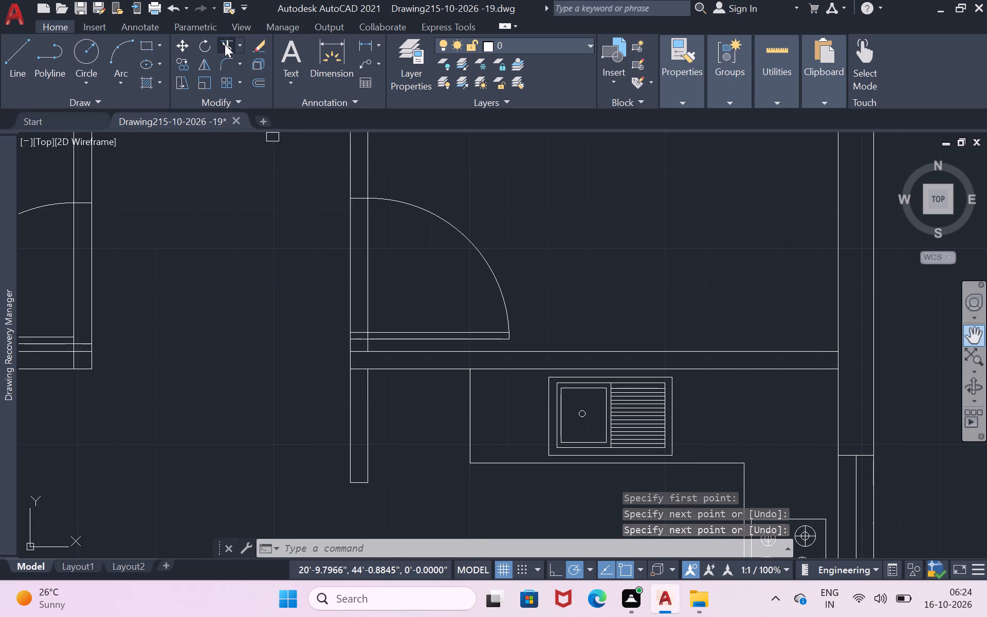
{"action": "left_click", "coordinate": [368, 248]}
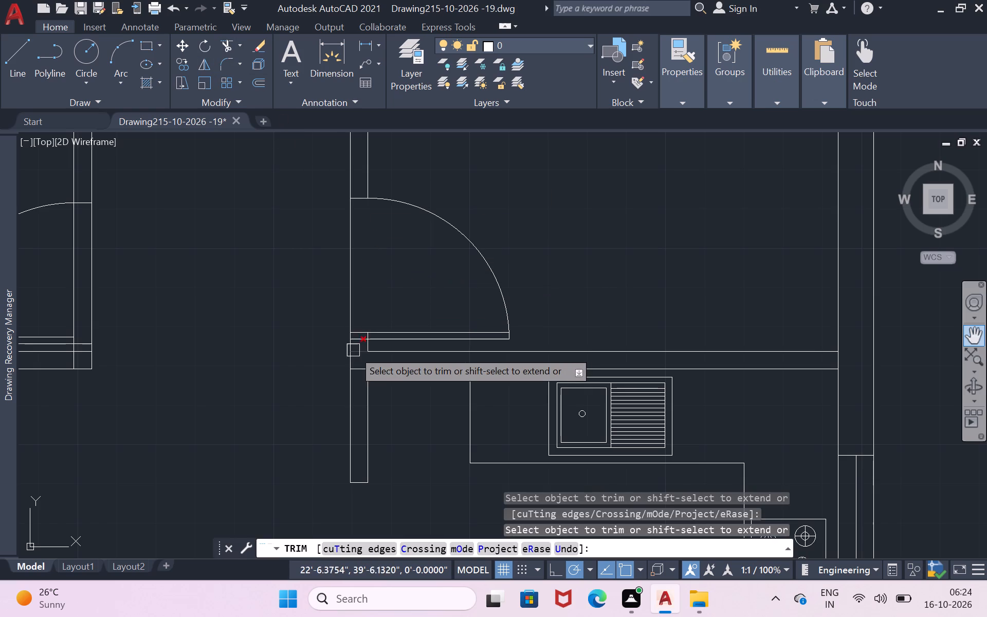
{"action": "scroll", "coordinate": [353, 356], "scroll_direction": "up", "scroll_amount": 3}
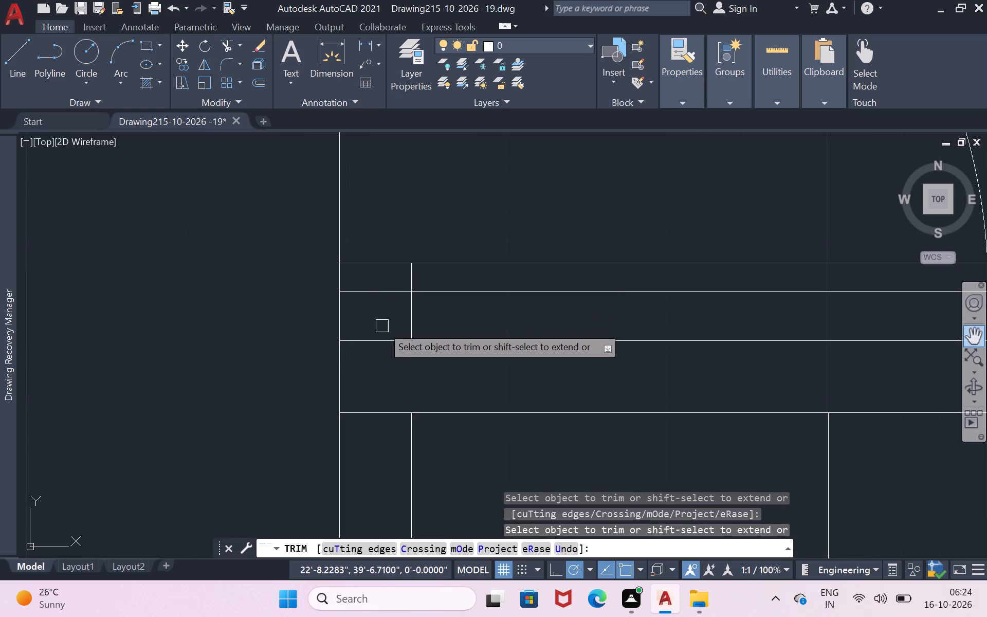
{"action": "left_click", "coordinate": [382, 339]}
{"action": "scroll", "coordinate": [385, 328], "scroll_direction": "down", "scroll_amount": 3}
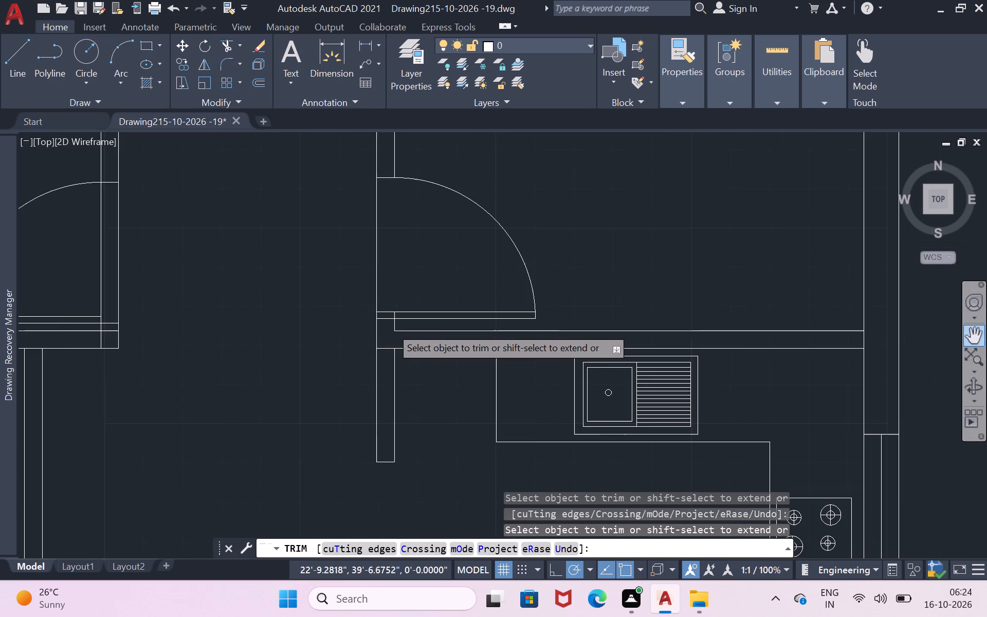
{"action": "scroll", "coordinate": [390, 303], "scroll_direction": "up", "scroll_amount": 3}
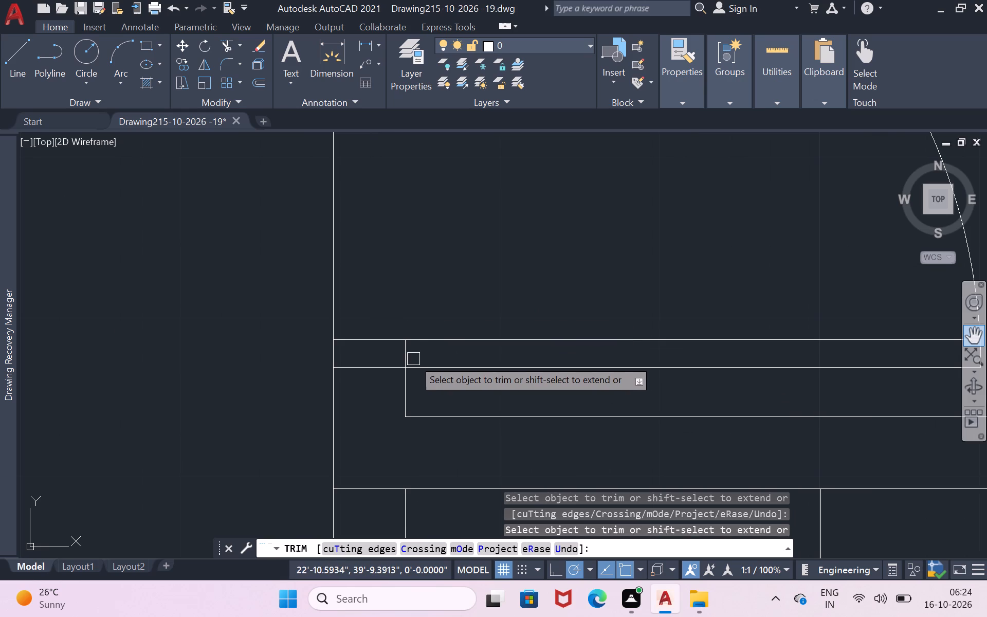
{"action": "scroll", "coordinate": [406, 355], "scroll_direction": "down", "scroll_amount": 3}
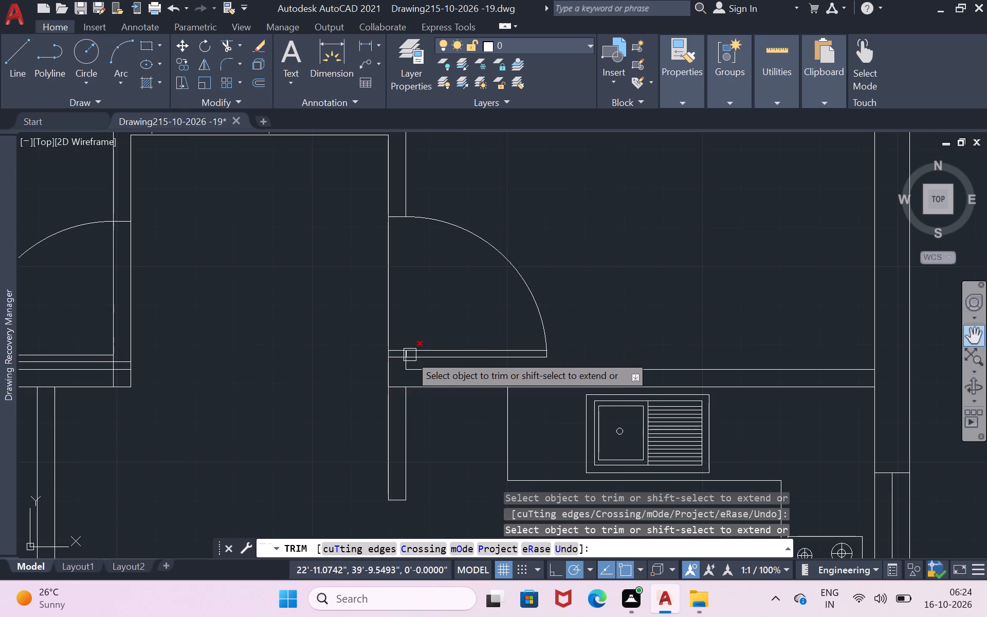
Trim the top-left room's inner wall line across the door opening and both wall lines crossing inside the junction below the door.
{"action": "scroll", "coordinate": [161, 397], "scroll_direction": "down", "scroll_amount": 2}
{"action": "scroll", "coordinate": [129, 382], "scroll_direction": "up", "scroll_amount": 6}
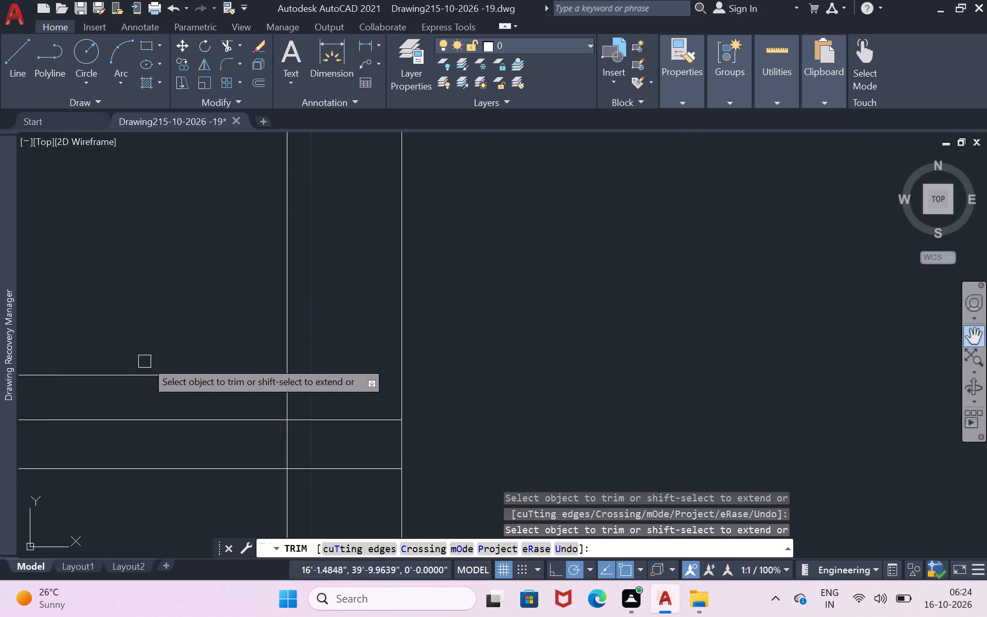
{"action": "left_click", "coordinate": [289, 336]}
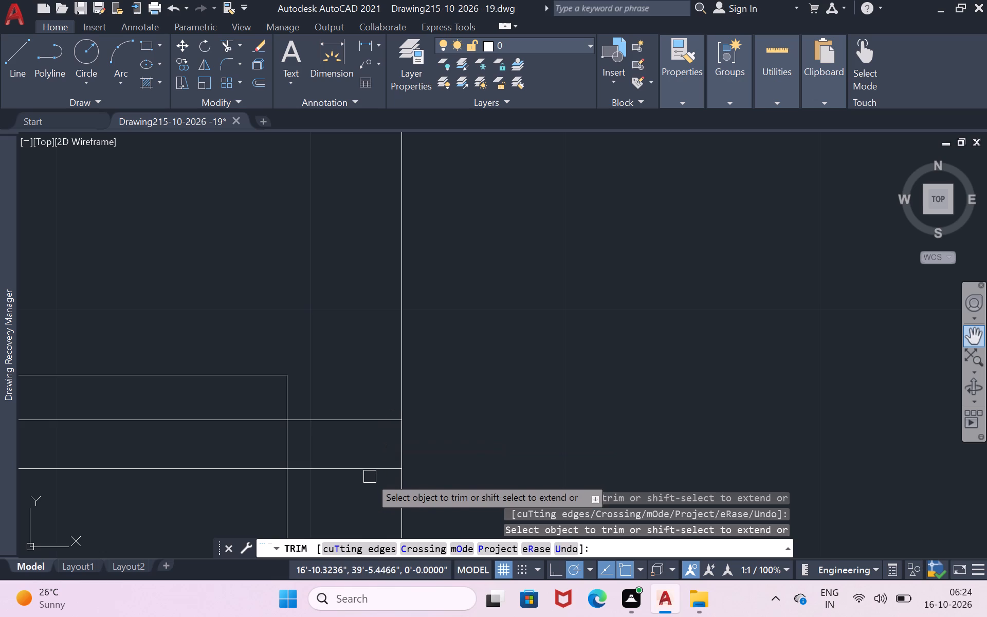
{"action": "left_click", "coordinate": [369, 466]}
{"action": "scroll", "coordinate": [369, 466], "scroll_direction": "down", "scroll_amount": 3}
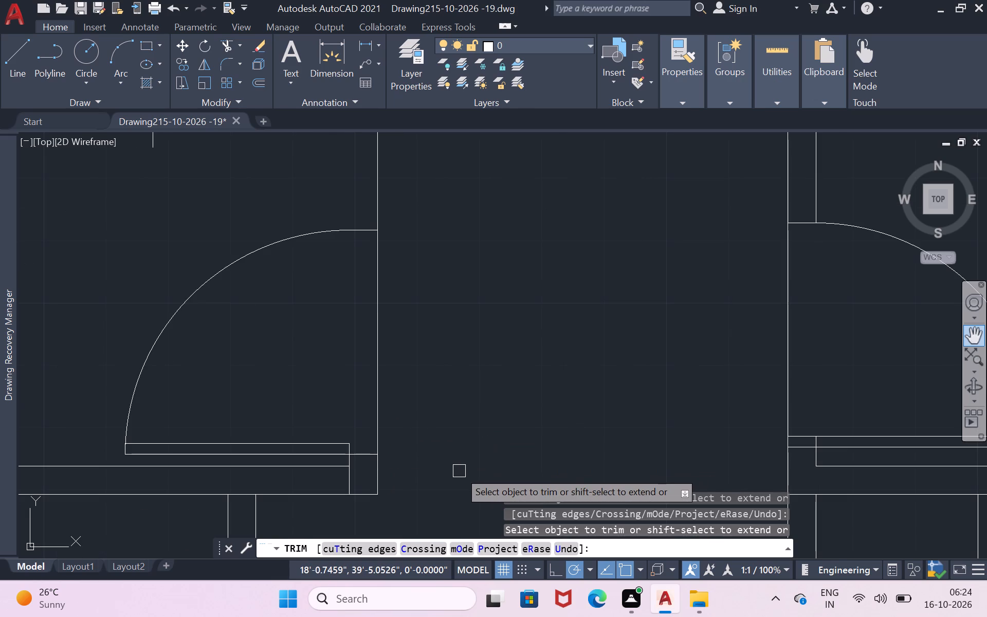
{"action": "left_click", "coordinate": [351, 478]}
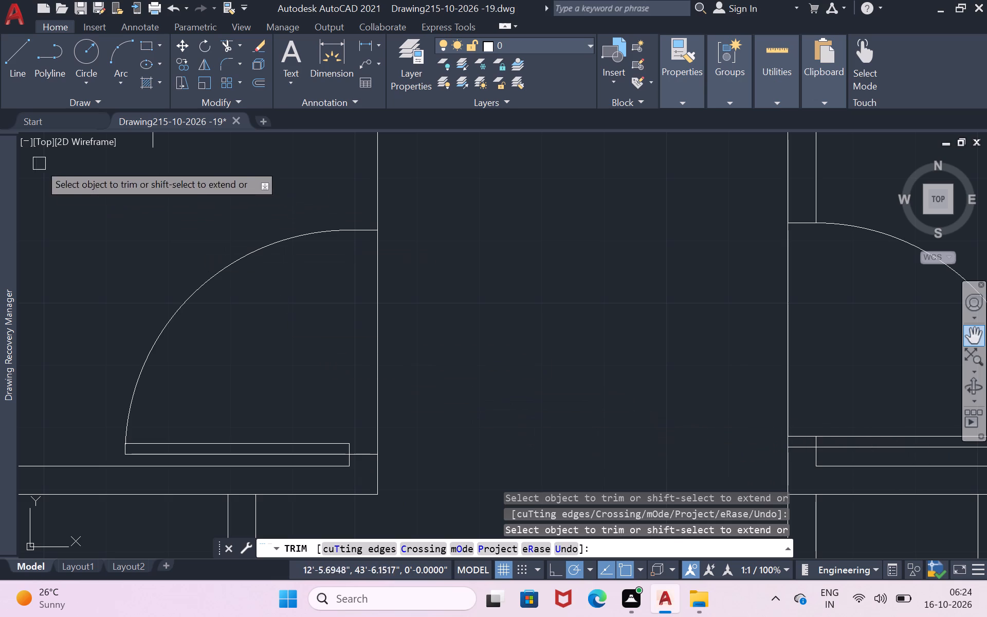
Draw a 4.5" horizontal line from the top-left door leaf's upper hinge corner to the wall's passage-side face.
{"action": "left_click", "coordinate": [25, 66]}
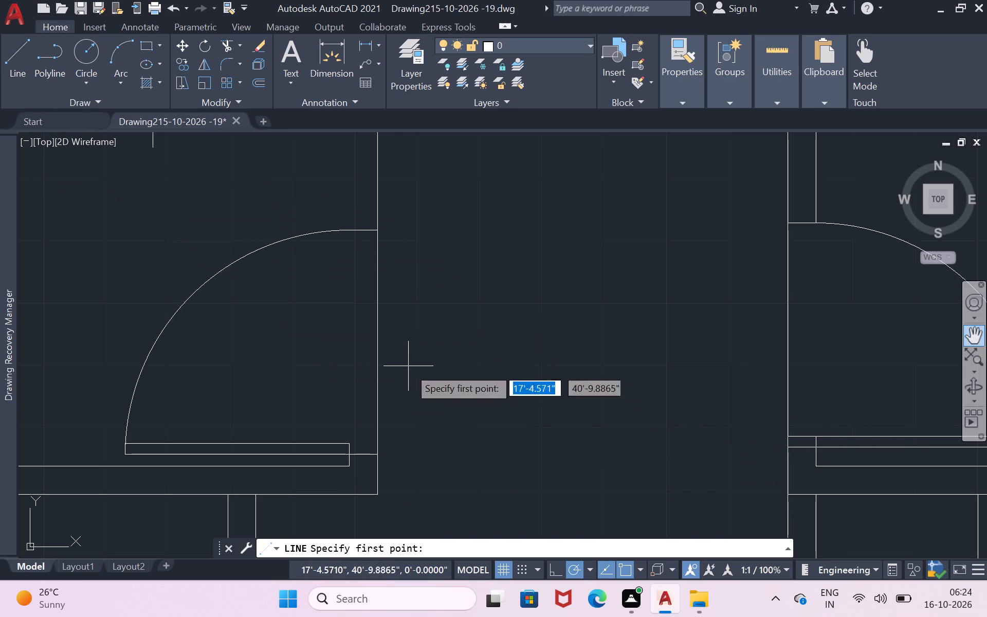
{"action": "left_click", "coordinate": [354, 442]}
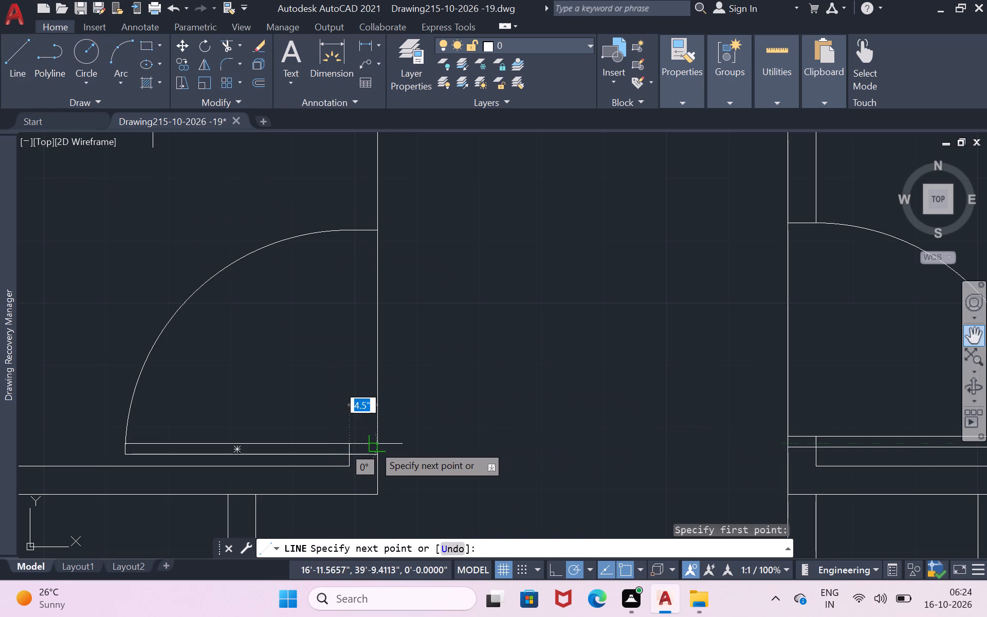
{"action": "left_click", "coordinate": [379, 443]}
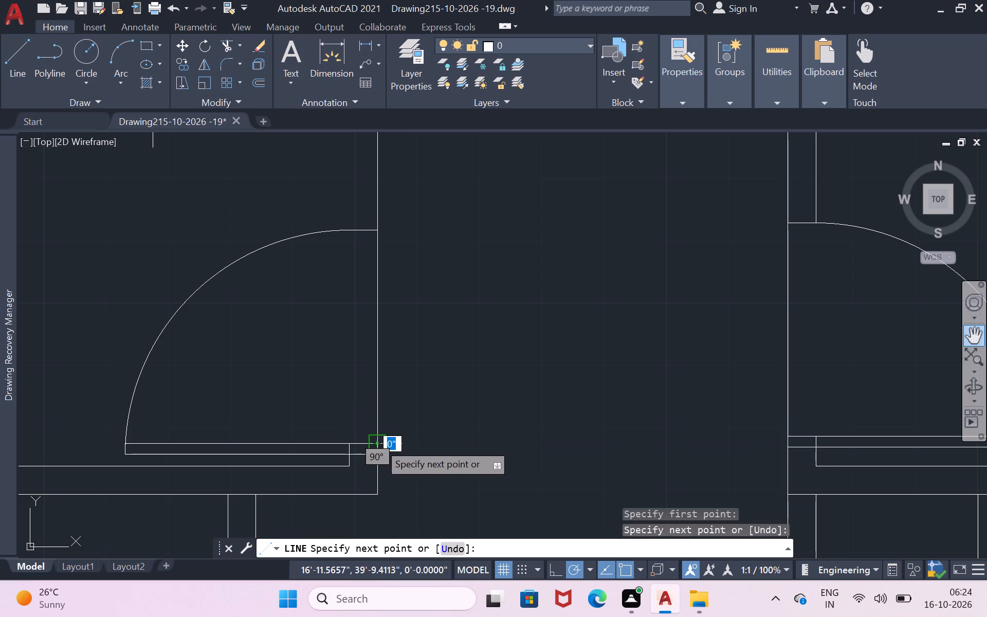
{"action": "key", "text": "Return"}
Trim the room-side line of the top-middle room's lower wall across its door opening.
{"action": "scroll", "coordinate": [545, 382], "scroll_direction": "down", "scroll_amount": 3}
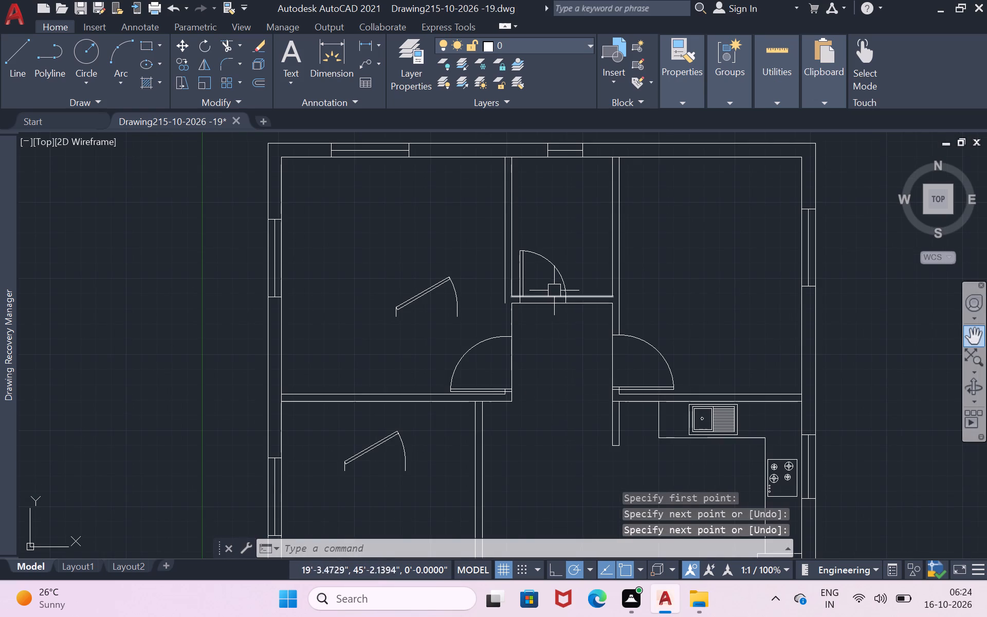
{"action": "scroll", "coordinate": [543, 289], "scroll_direction": "up", "scroll_amount": 3}
{"action": "key", "text": "Escape"}
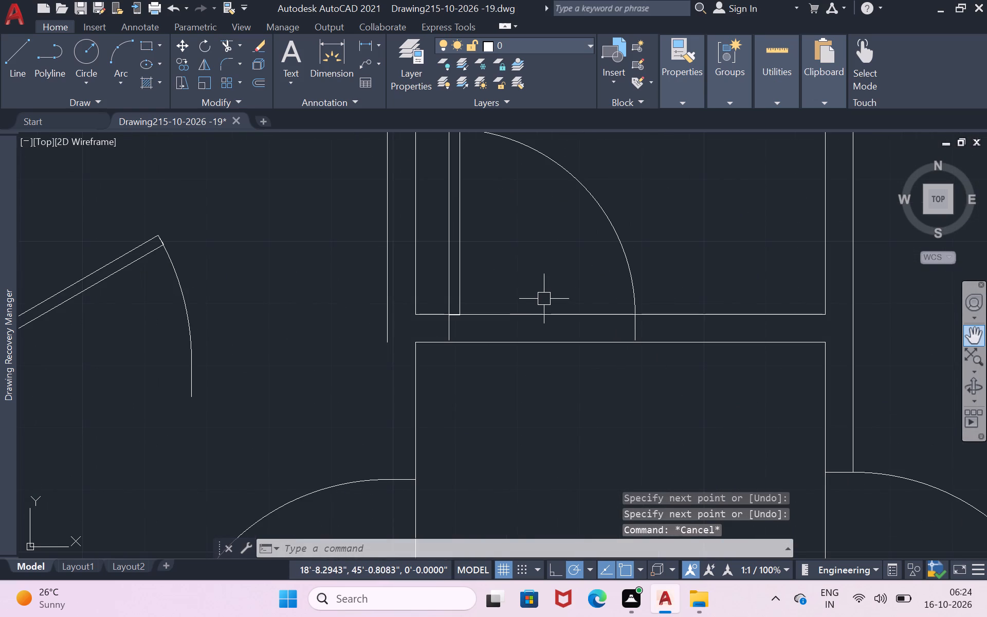
{"action": "type", "text": "tr"}
{"action": "scroll", "coordinate": [544, 299], "scroll_direction": "down", "scroll_amount": 1}
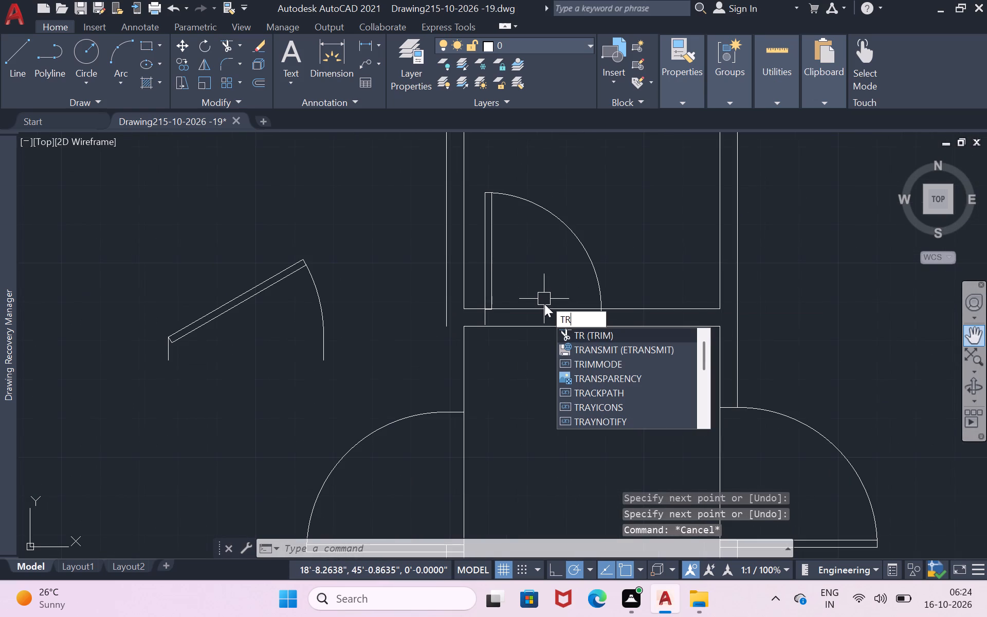
{"action": "left_click", "coordinate": [565, 335]}
{"action": "left_click", "coordinate": [562, 309]}
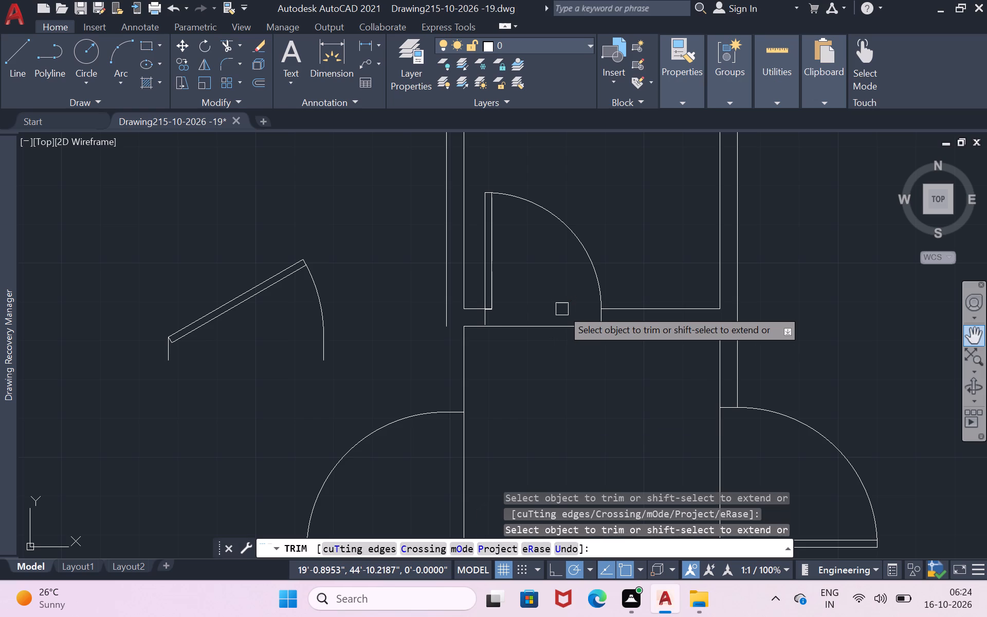
{"action": "scroll", "coordinate": [562, 309], "scroll_direction": "down", "scroll_amount": 2}
{"action": "scroll", "coordinate": [562, 309], "scroll_direction": "up", "scroll_amount": 3}
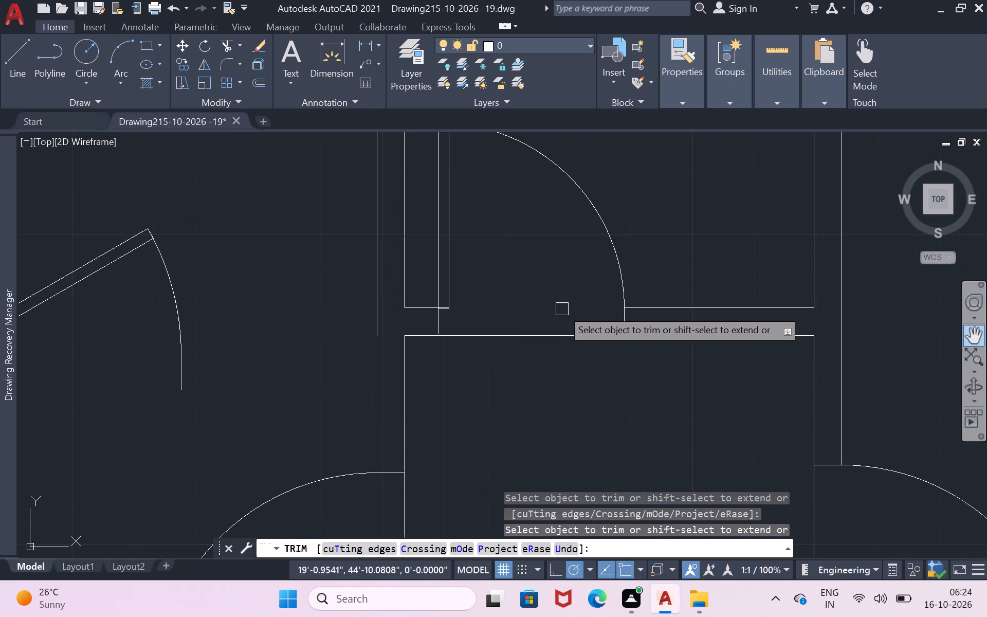
{"action": "key", "text": "Return"}
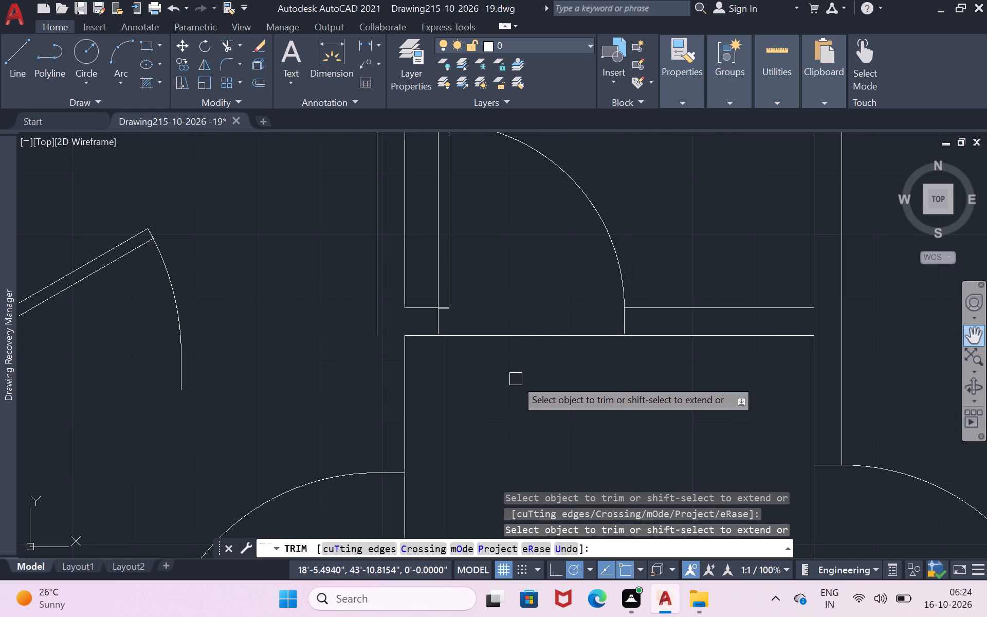
Draw a vertical line about 4.4" long from the top-middle door's hinge-side leaf corner to the wall's passage-side line.
{"action": "key", "text": "l"}
{"action": "key", "text": "Return"}
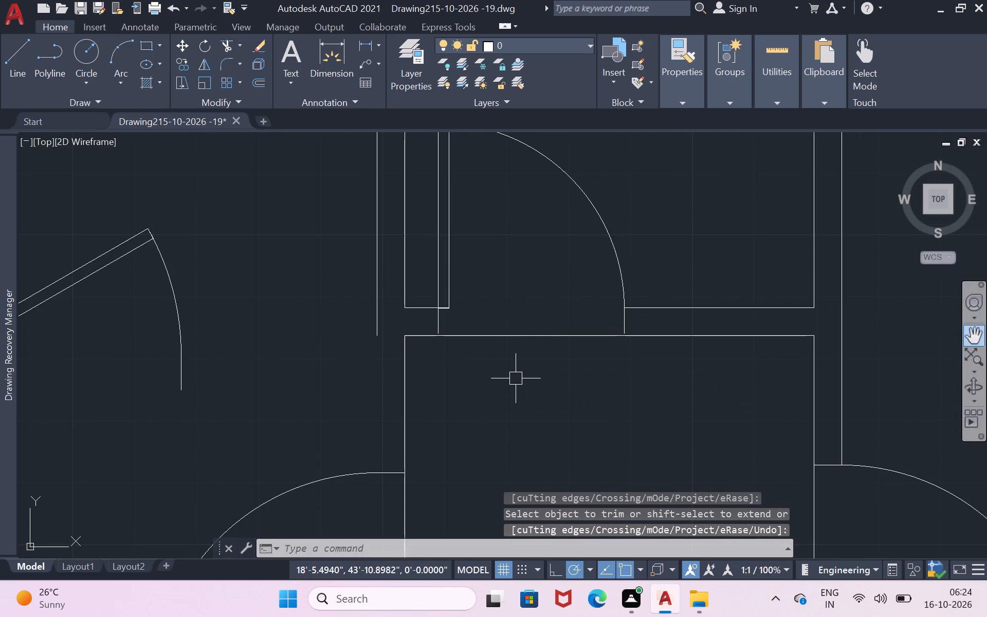
{"action": "left_click", "coordinate": [449, 307]}
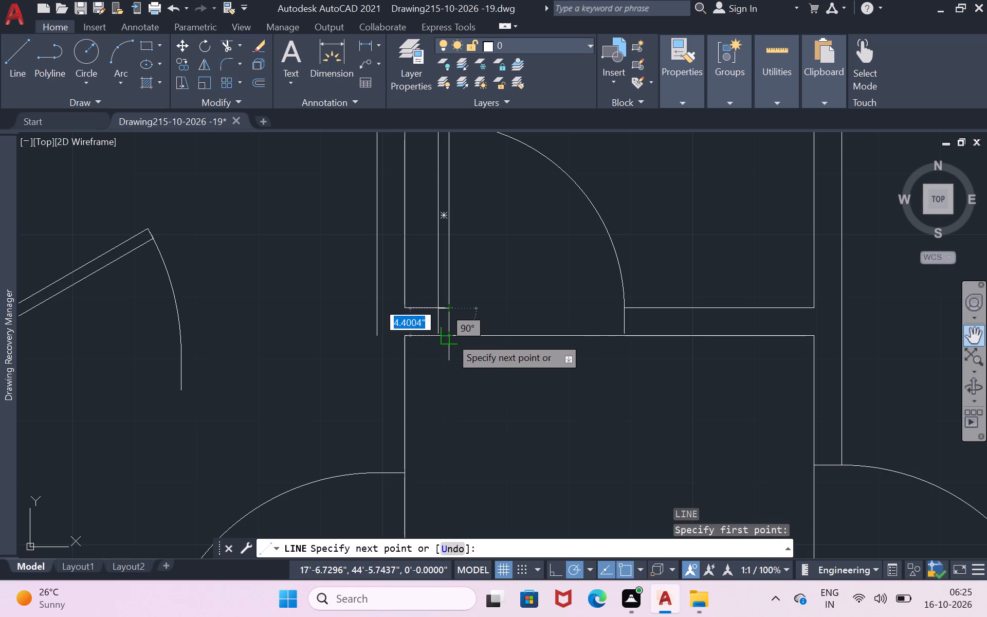
{"action": "left_click", "coordinate": [450, 337]}
{"action": "key", "text": "Return"}
Draw a vertical line about 1'-10" long extending the top-left room's inner wall line down to its door head.
{"action": "scroll", "coordinate": [450, 337], "scroll_direction": "down", "scroll_amount": 2}
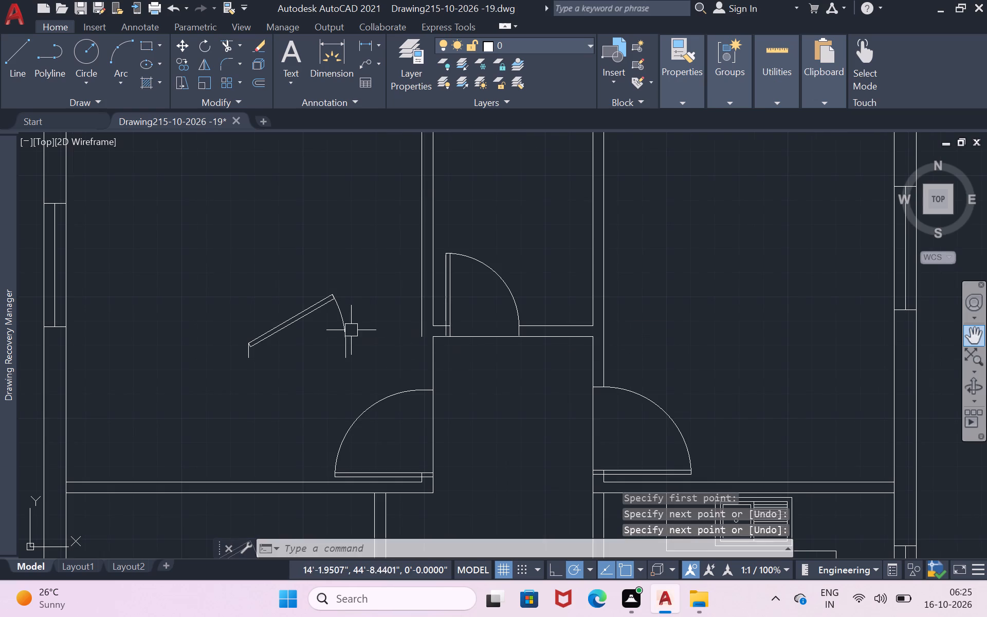
{"action": "scroll", "coordinate": [351, 330], "scroll_direction": "down", "scroll_amount": 2}
{"action": "scroll", "coordinate": [400, 462], "scroll_direction": "down", "scroll_amount": 1}
{"action": "scroll", "coordinate": [400, 463], "scroll_direction": "up", "scroll_amount": 1}
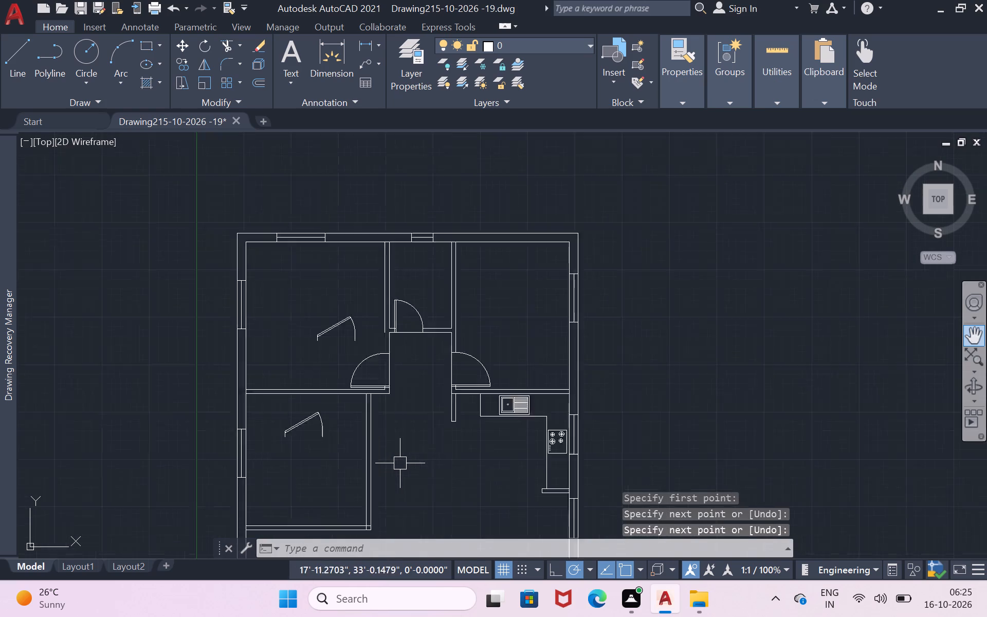
{"action": "scroll", "coordinate": [400, 463], "scroll_direction": "up", "scroll_amount": 2}
{"action": "scroll", "coordinate": [405, 340], "scroll_direction": "down", "scroll_amount": 2}
{"action": "scroll", "coordinate": [380, 265], "scroll_direction": "up", "scroll_amount": 2}
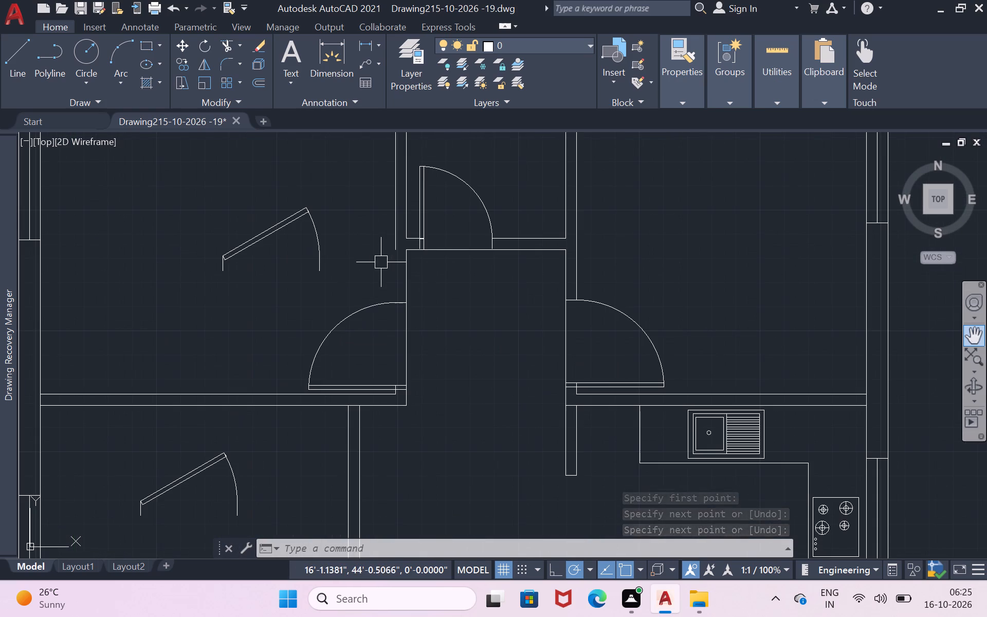
{"action": "key", "text": "l"}
{"action": "key", "text": "Return"}
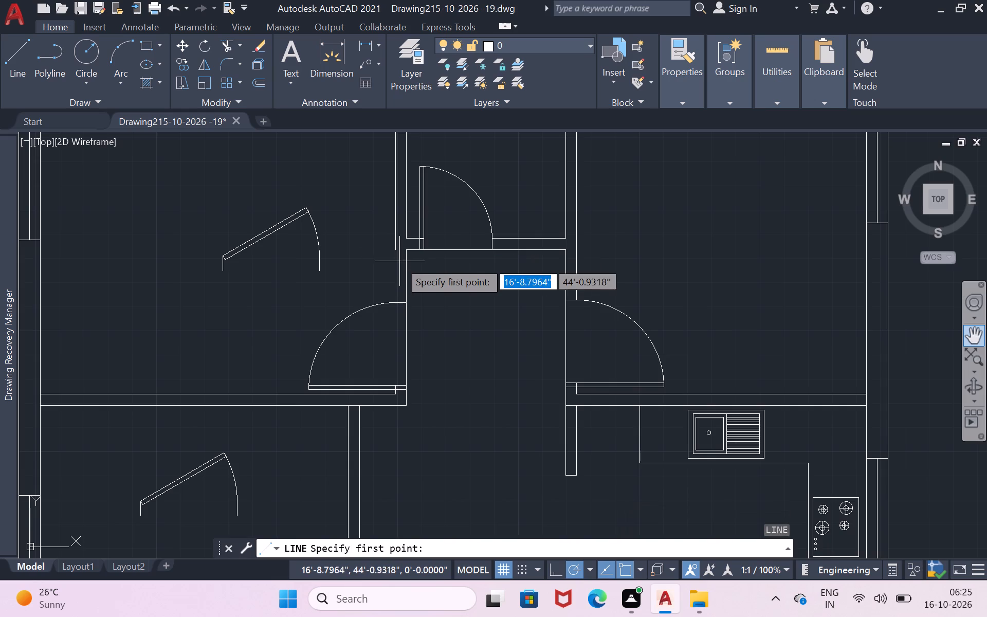
{"action": "left_click", "coordinate": [399, 250]}
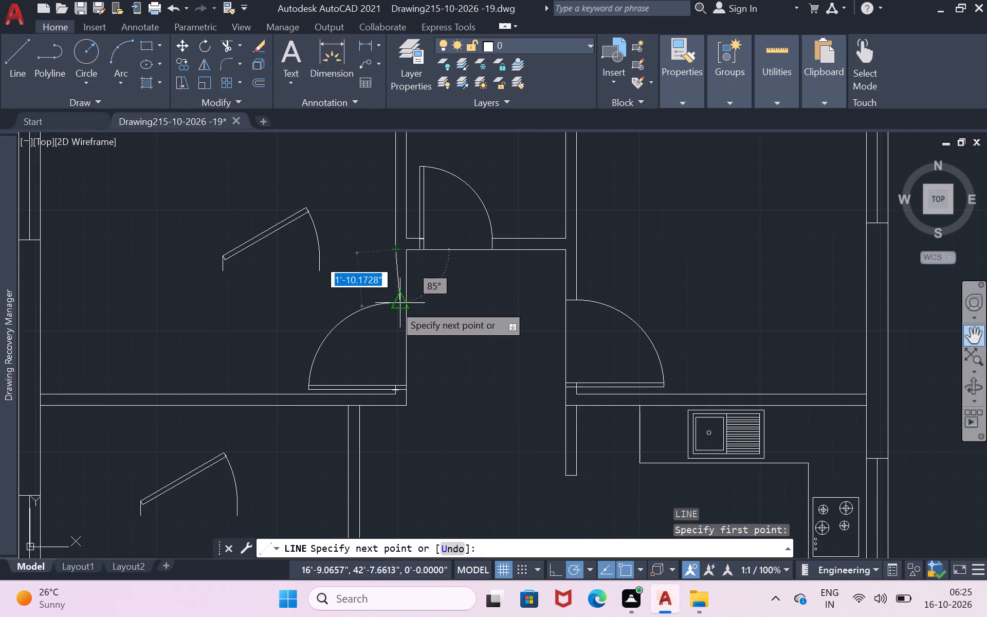
{"action": "left_click", "coordinate": [389, 307]}
{"action": "key", "text": "Return"}
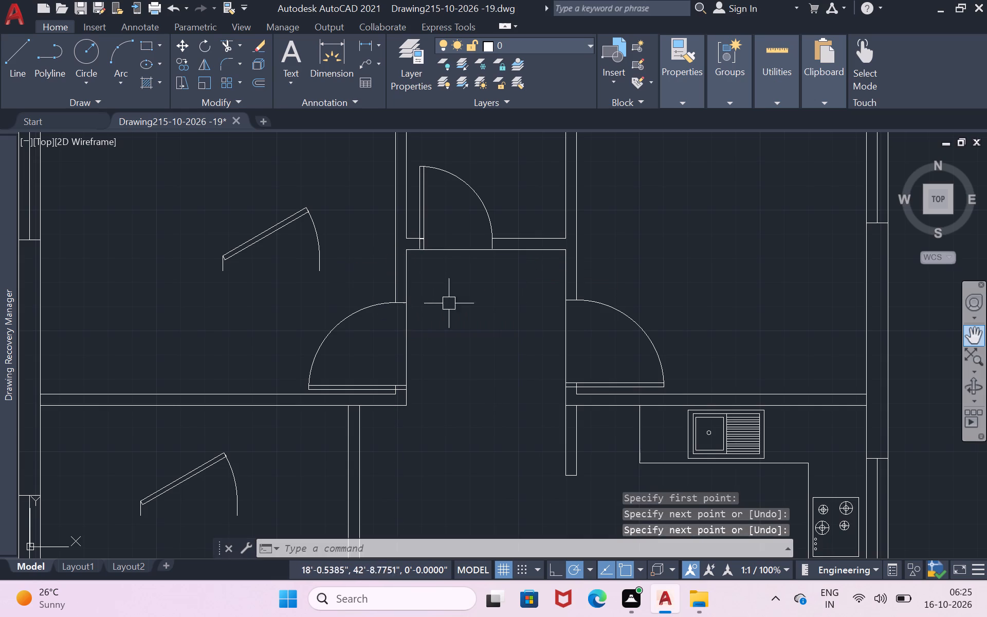
Set the spare door block in the room below the top-left room to Open 90º.
{"action": "scroll", "coordinate": [499, 302], "scroll_direction": "down", "scroll_amount": 2}
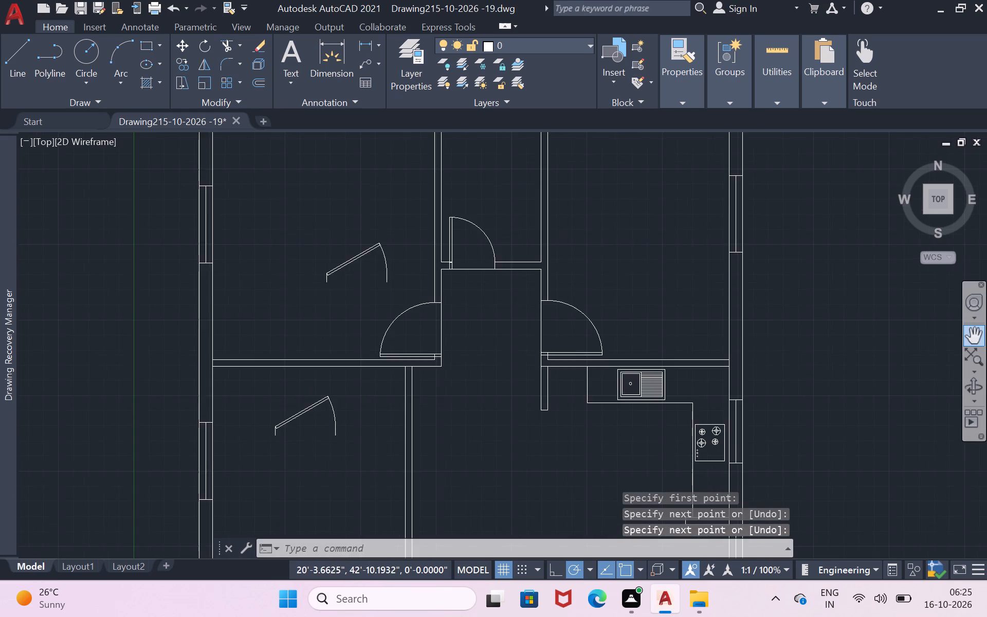
{"action": "left_click", "coordinate": [969, 332]}
{"action": "scroll", "coordinate": [799, 339], "scroll_direction": "down", "scroll_amount": 1}
{"action": "left_click_drag", "start_coordinate": [746, 398], "coordinate": [738, 355]}
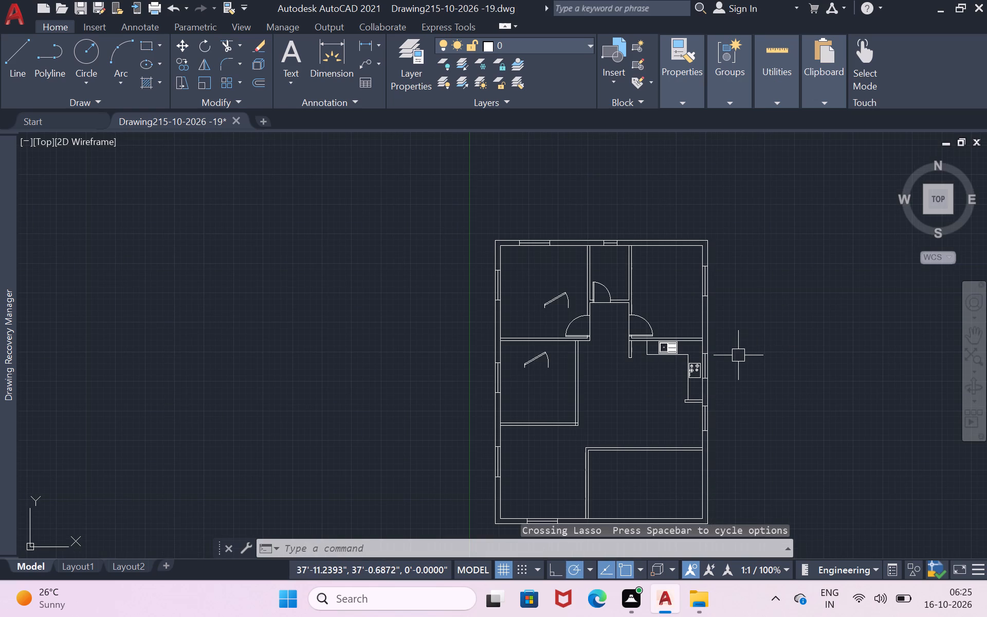
{"action": "key", "text": "Escape"}
{"action": "key", "text": "p"}
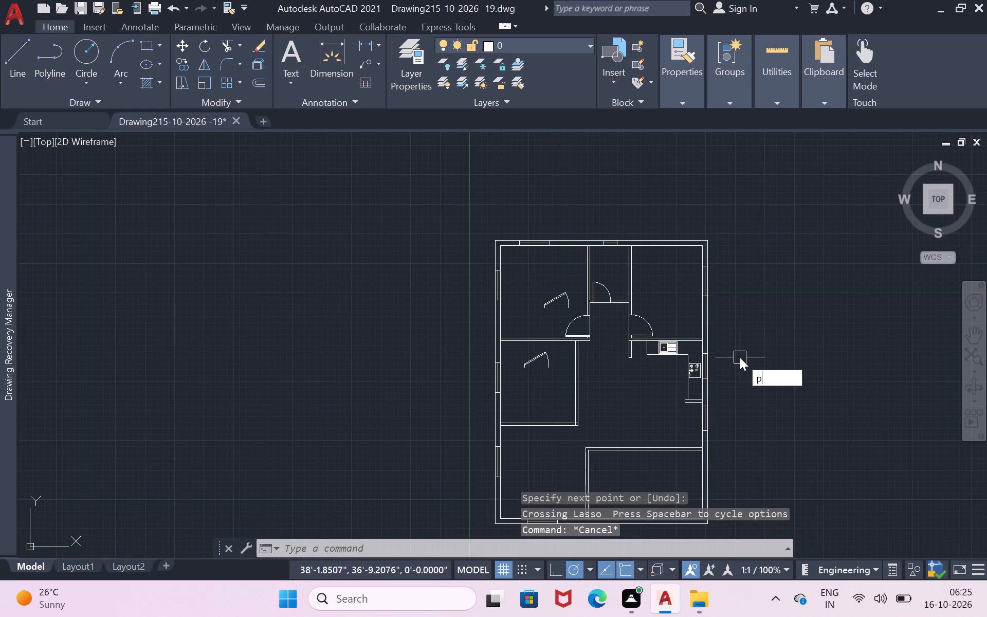
{"action": "key", "text": "Return"}
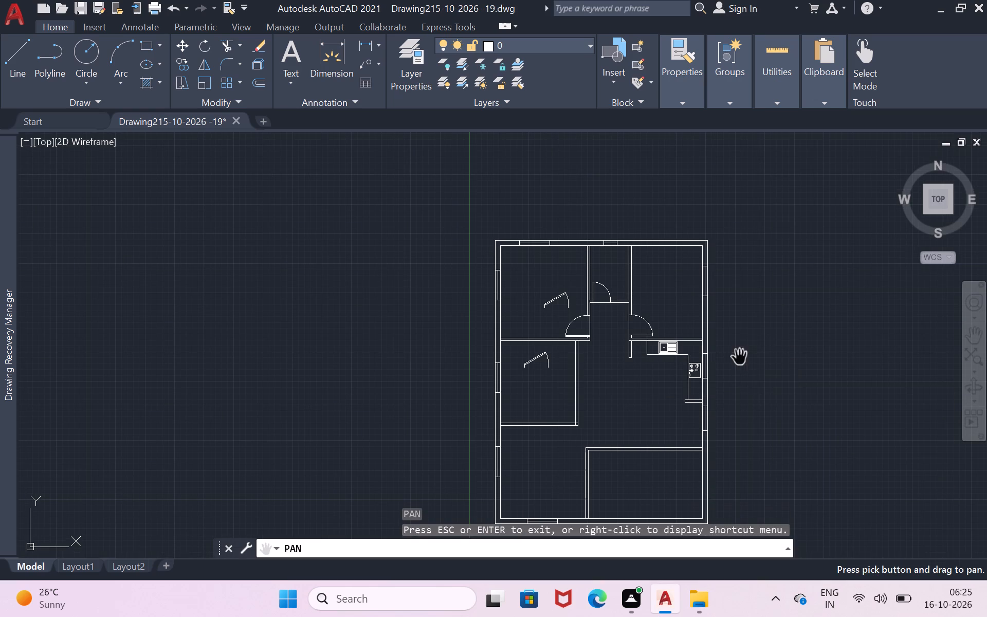
{"action": "left_click_drag", "start_coordinate": [560, 423], "coordinate": [561, 277]}
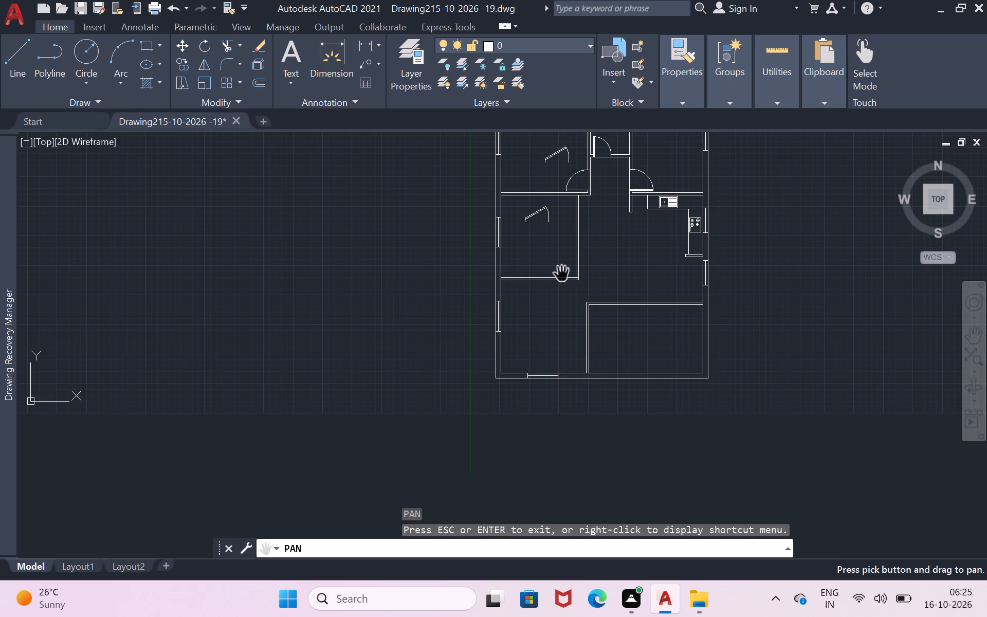
{"action": "left_click_drag", "start_coordinate": [539, 211], "coordinate": [286, 187]}
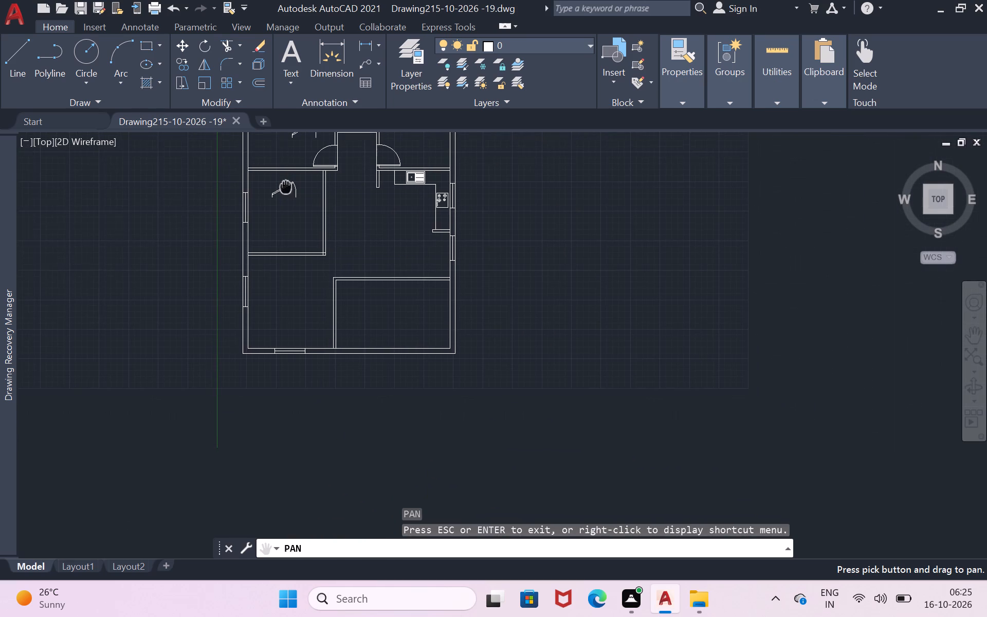
{"action": "left_click_drag", "start_coordinate": [286, 187], "coordinate": [285, 193]}
{"action": "scroll", "coordinate": [358, 197], "scroll_direction": "up", "scroll_amount": 2}
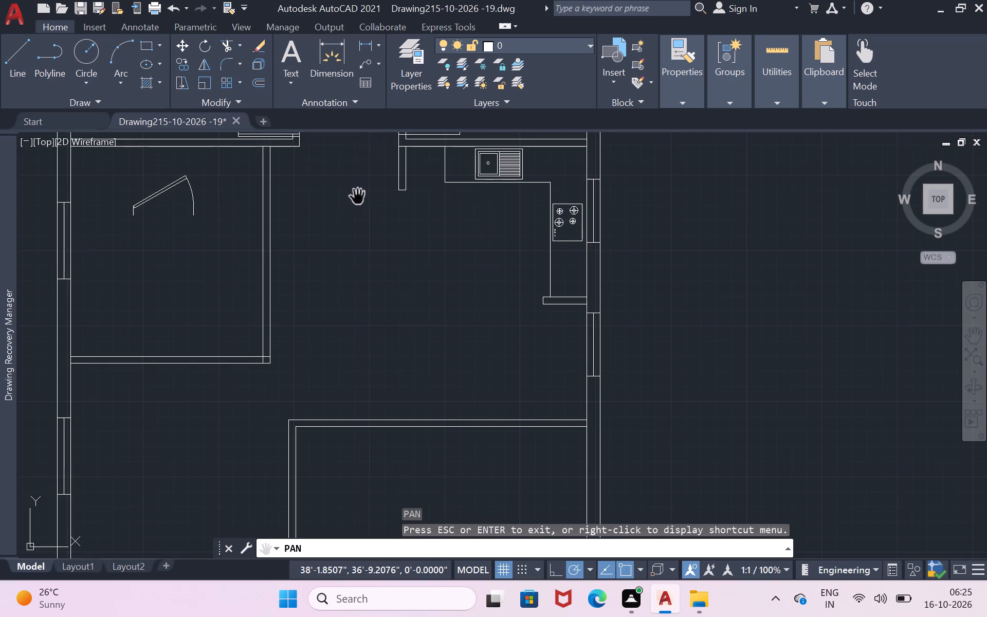
{"action": "left_click_drag", "start_coordinate": [349, 229], "coordinate": [389, 333]}
{"action": "key", "text": "Return"}
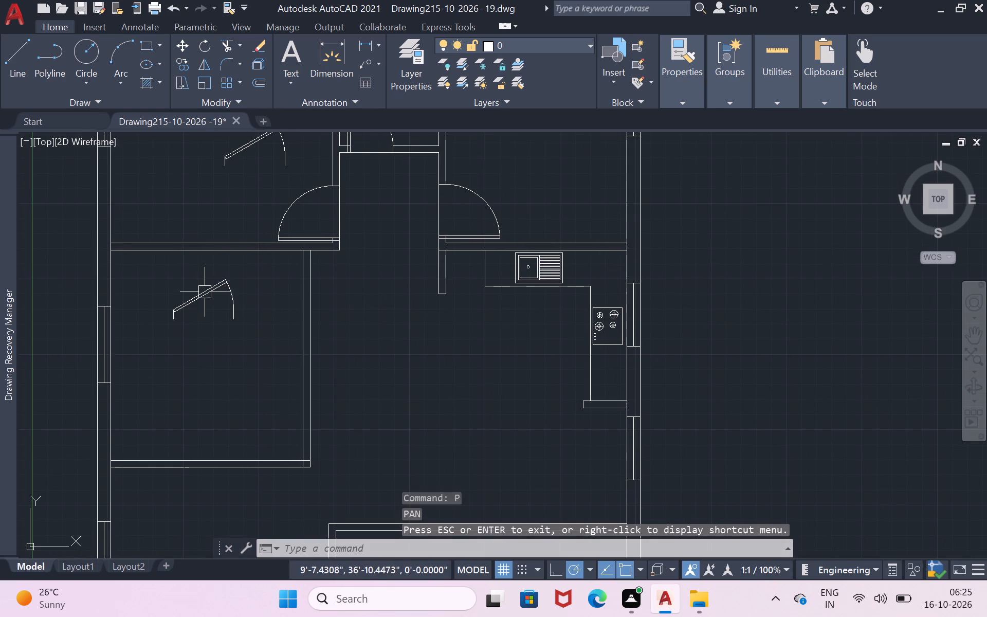
{"action": "left_click", "coordinate": [204, 296]}
{"action": "left_click", "coordinate": [164, 282]}
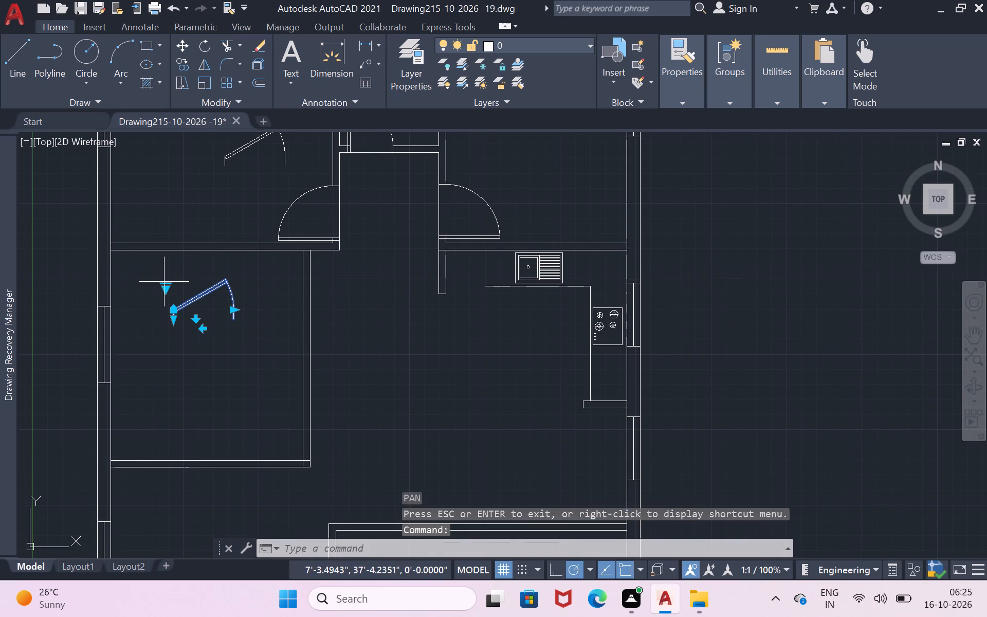
{"action": "left_click", "coordinate": [163, 287]}
{"action": "left_click", "coordinate": [163, 287]}
{"action": "left_click", "coordinate": [163, 287]}
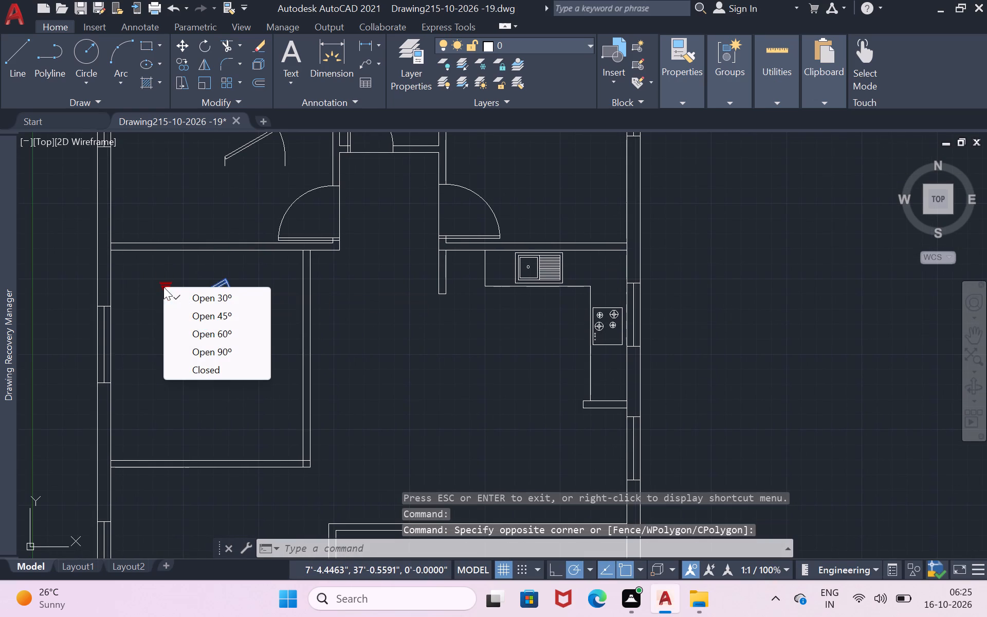
{"action": "left_click_drag", "start_coordinate": [212, 343], "coordinate": [215, 350]}
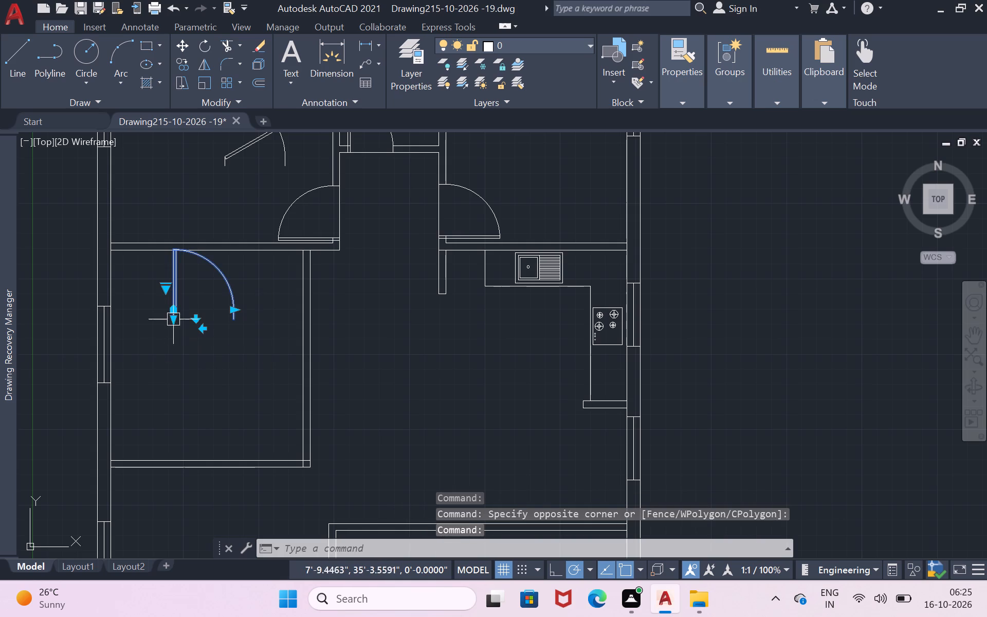
Set that door block's wall thickness to 4".
{"action": "left_click_drag", "start_coordinate": [175, 320], "coordinate": [175, 307]}
{"action": "left_click", "coordinate": [175, 306]}
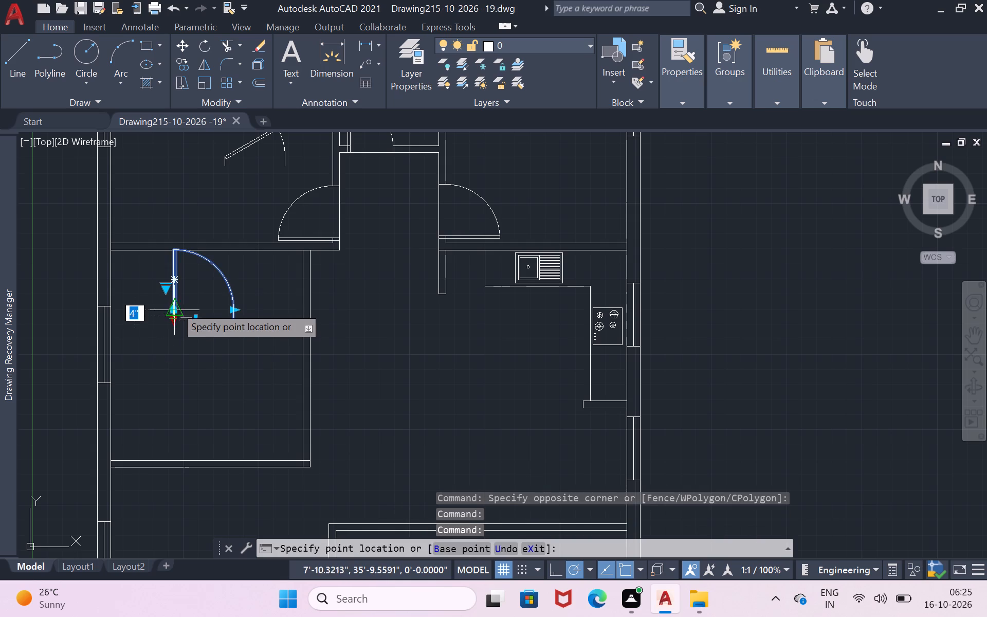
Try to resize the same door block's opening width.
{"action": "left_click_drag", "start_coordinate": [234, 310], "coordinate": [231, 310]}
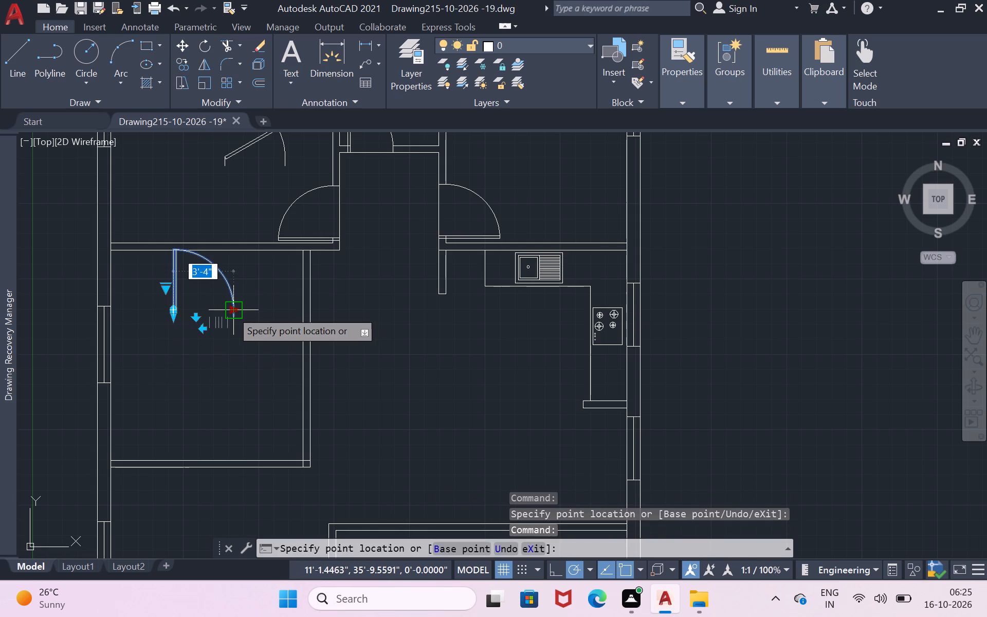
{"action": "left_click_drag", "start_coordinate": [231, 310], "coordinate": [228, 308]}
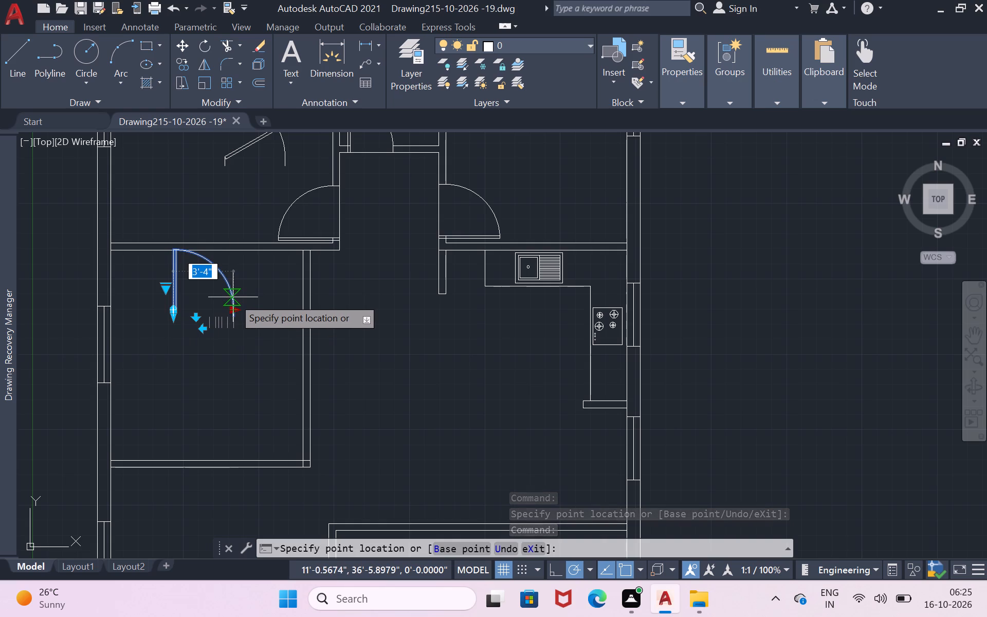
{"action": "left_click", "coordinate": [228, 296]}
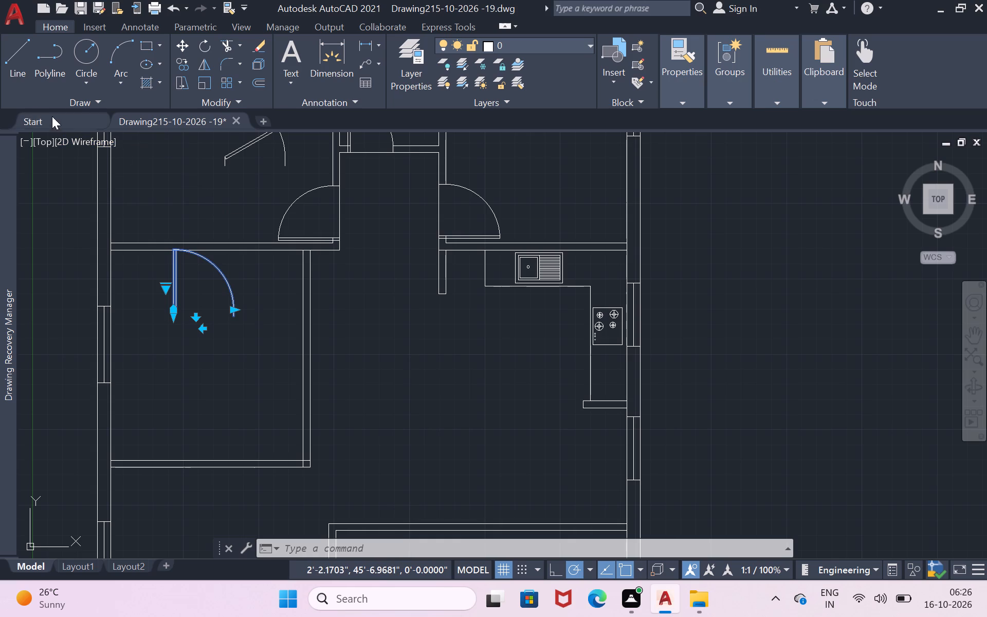
Draw a vertical line about 12' long from the passage's lower-left wall corner down just past the middle-left room's lower wall.
{"action": "left_click", "coordinate": [21, 80]}
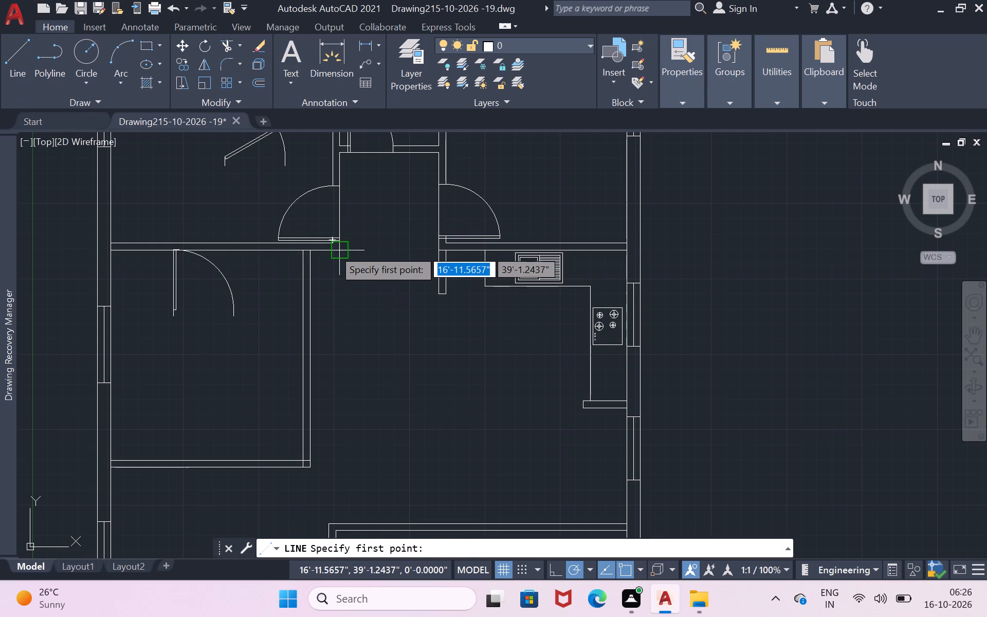
{"action": "left_click_drag", "start_coordinate": [333, 249], "coordinate": [333, 262]}
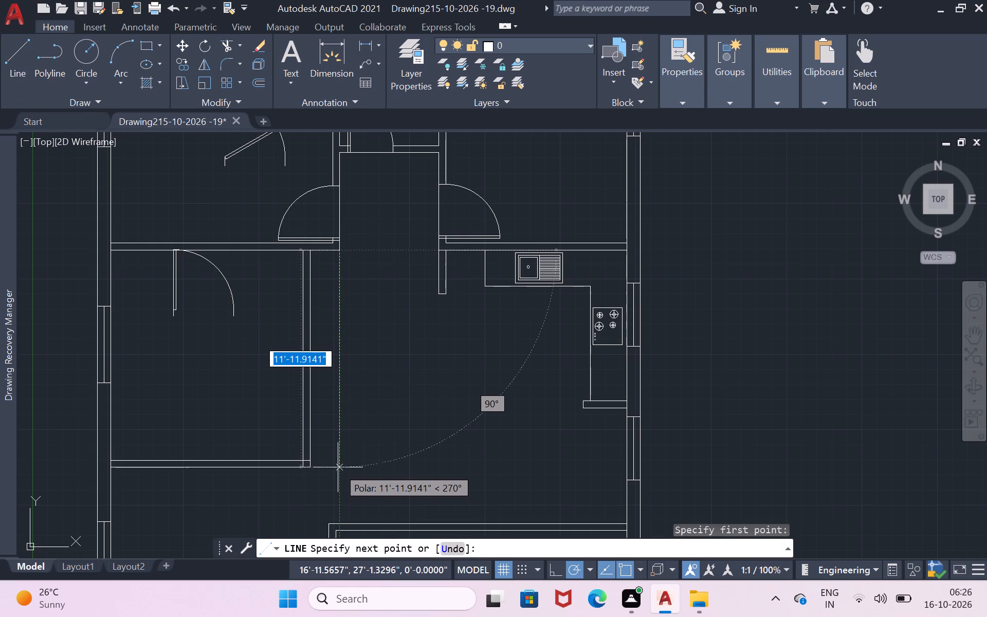
{"action": "left_click", "coordinate": [339, 472]}
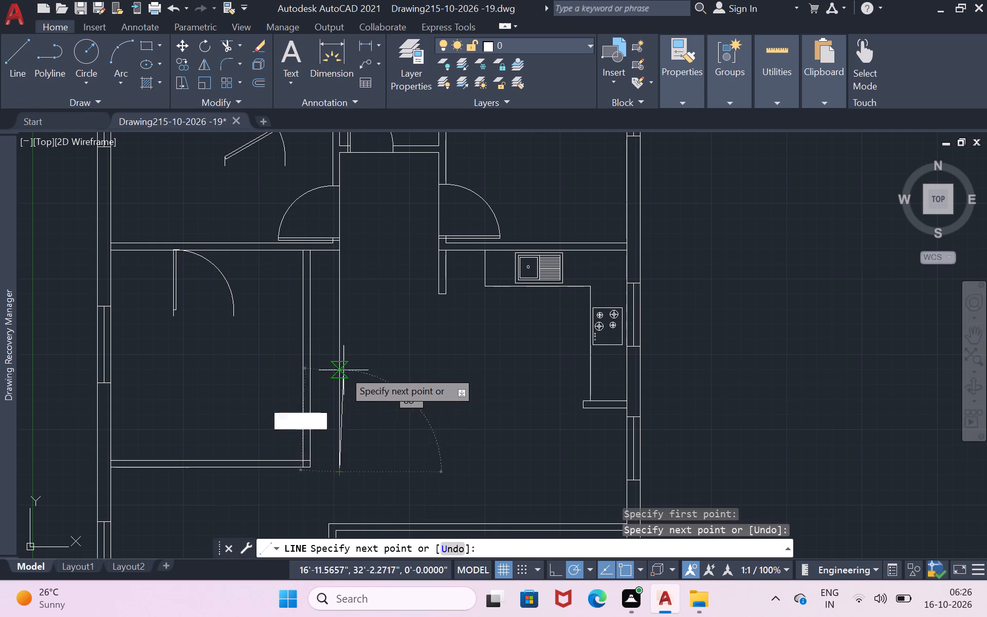
{"action": "key", "text": "Return"}
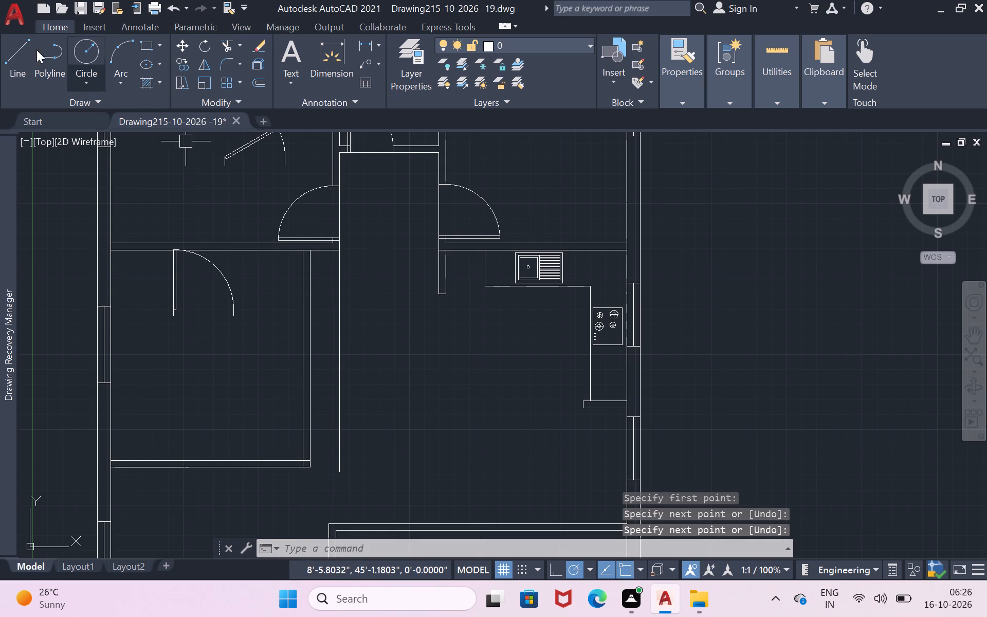
Draw a 1'-7.5" horizontal line from the middle-left room's outer lower-right corner to the new vertical line.
{"action": "left_click", "coordinate": [11, 59]}
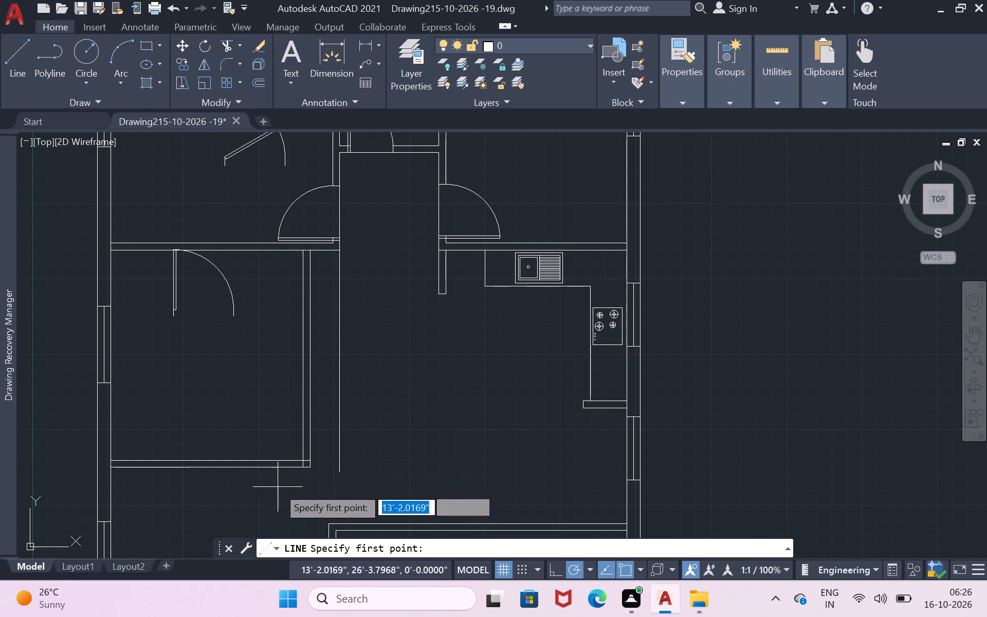
{"action": "left_click", "coordinate": [308, 466]}
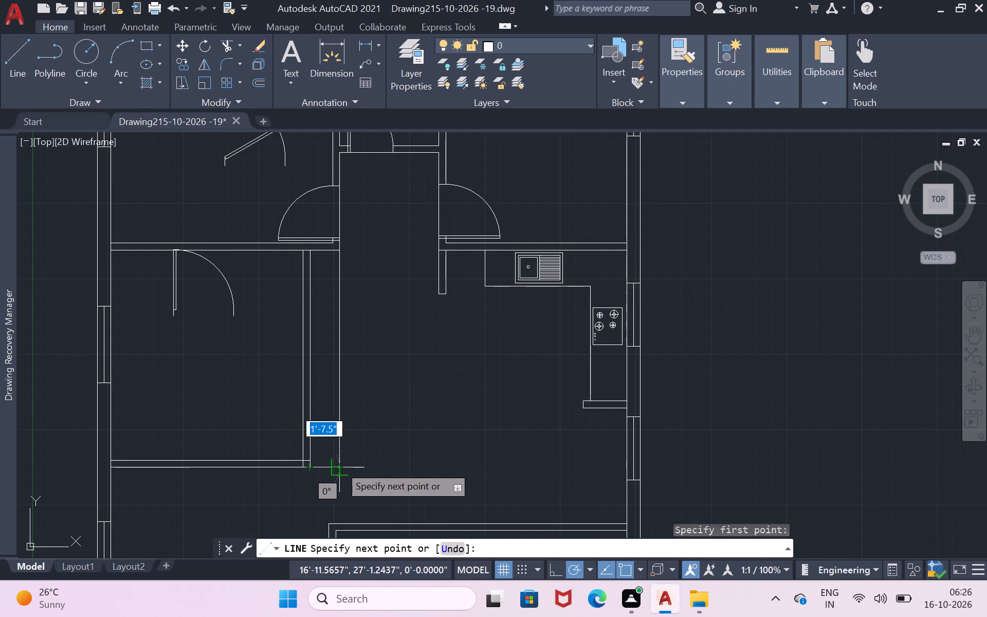
{"action": "scroll", "coordinate": [341, 464], "scroll_direction": "up", "scroll_amount": 1}
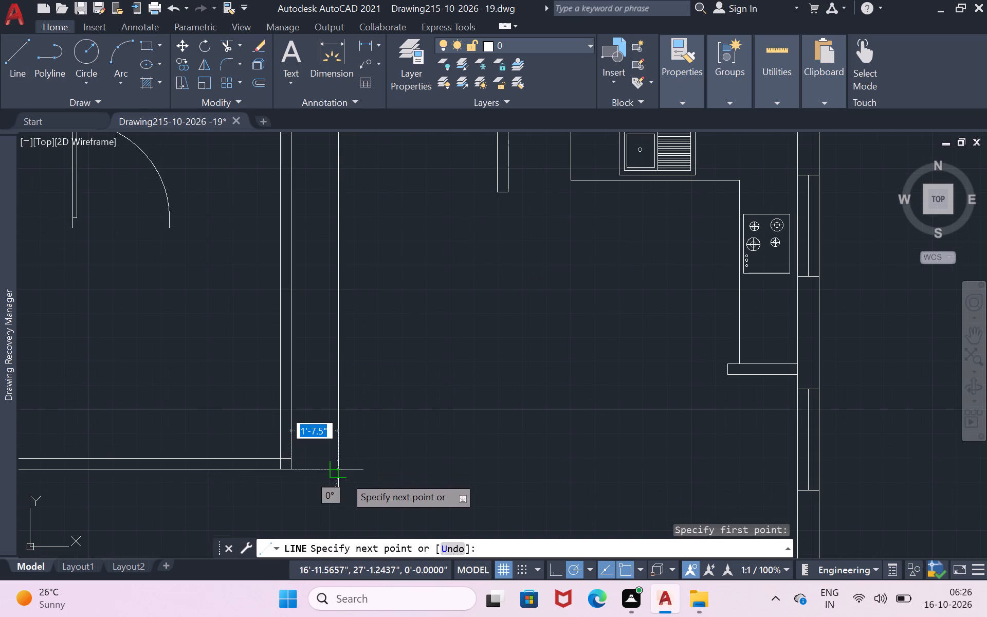
{"action": "left_click", "coordinate": [344, 476]}
{"action": "key", "text": "Return"}
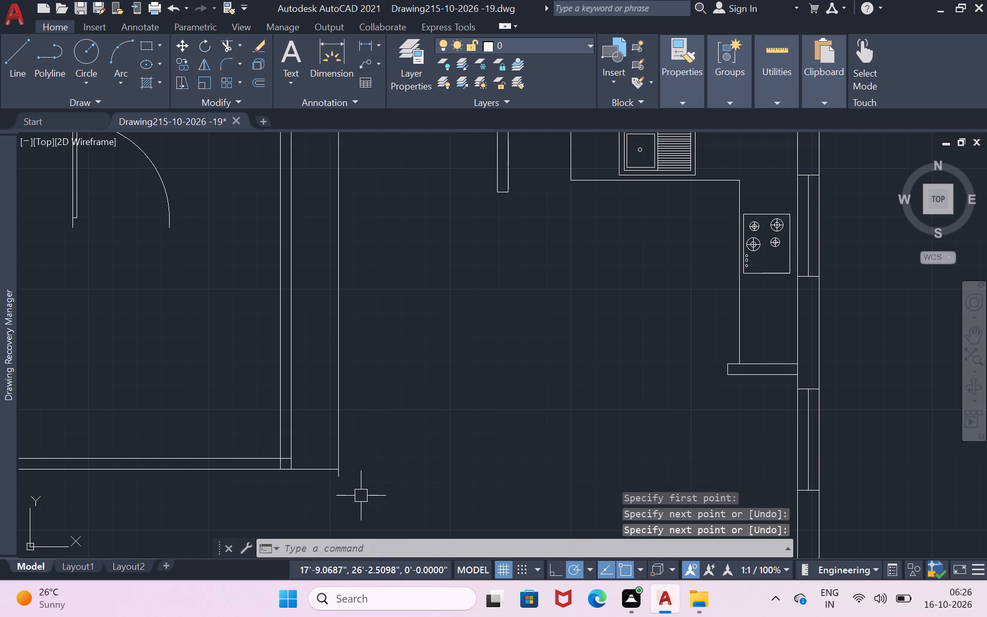
Offset the new vertical line 4.5" toward the middle-left room.
{"action": "scroll", "coordinate": [300, 325], "scroll_direction": "down", "scroll_amount": 1}
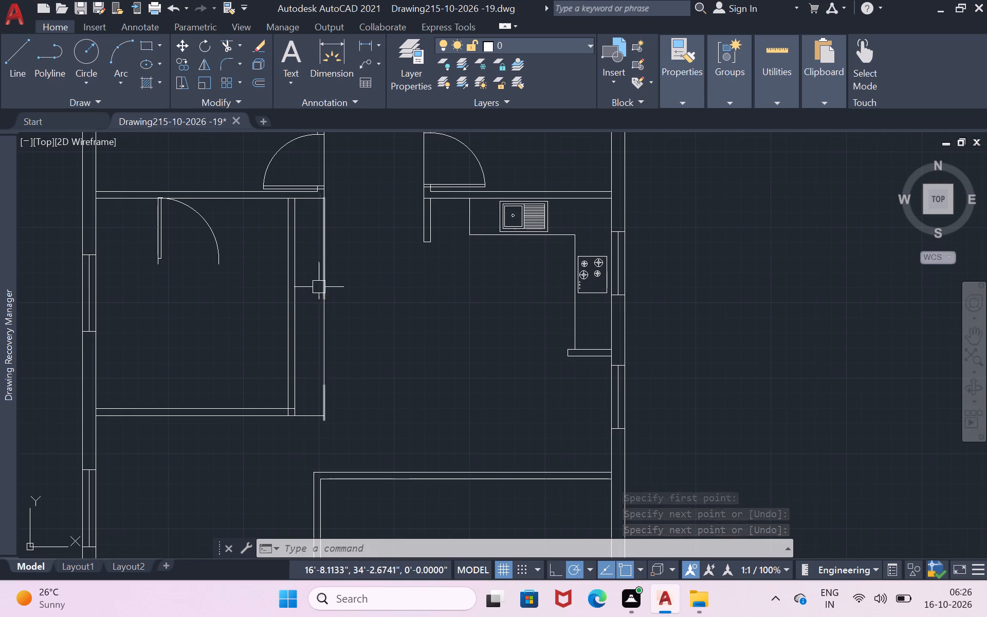
{"action": "left_click", "coordinate": [319, 287]}
{"action": "key", "text": "o"}
{"action": "key", "text": "Return"}
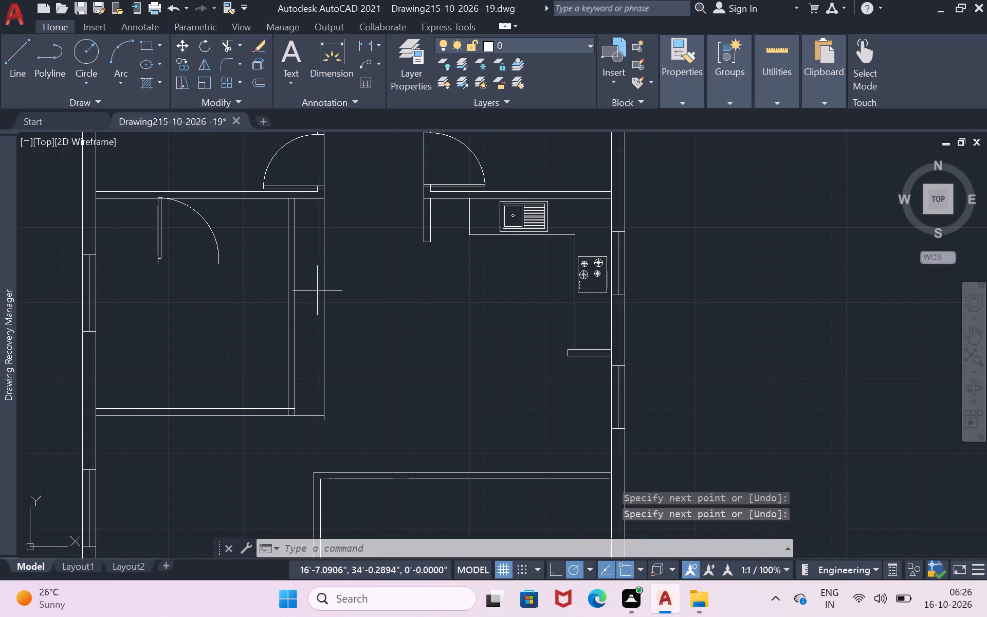
{"action": "type", "text": "4.5\""}
{"action": "key", "text": "Return"}
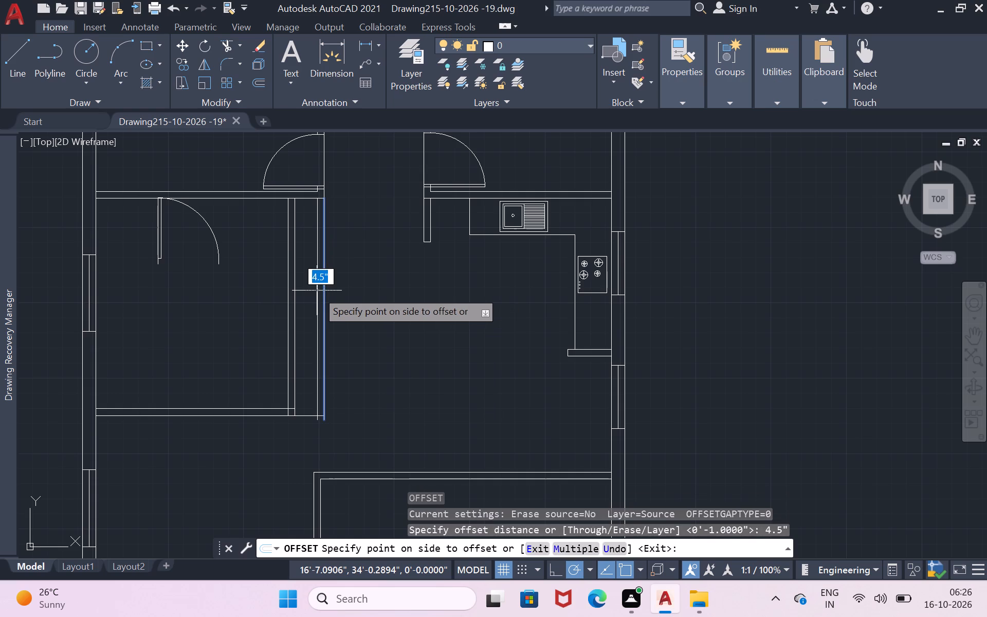
{"action": "left_click", "coordinate": [317, 291]}
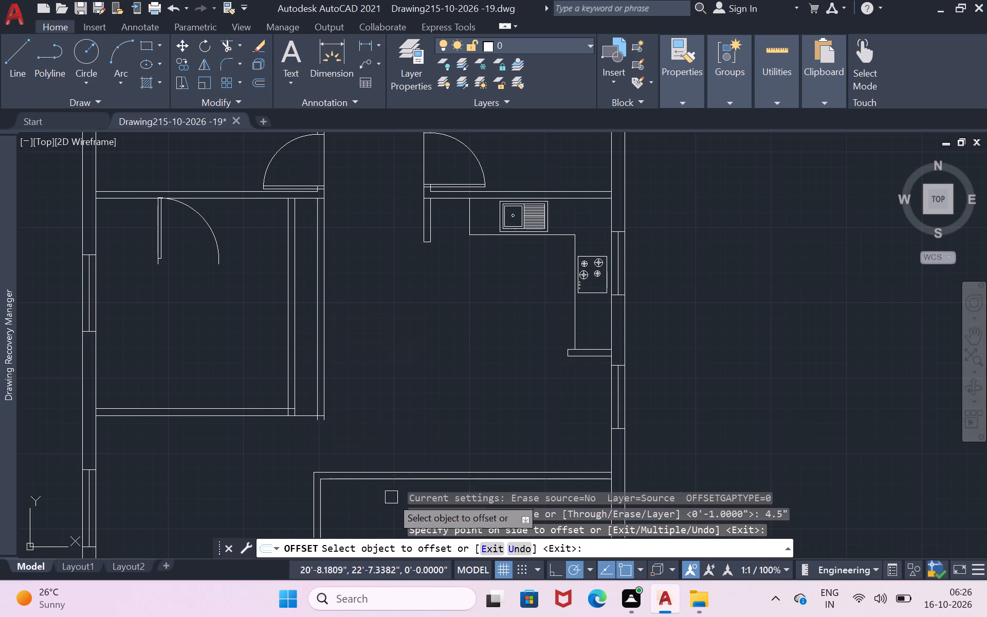
Trim away the middle-left room's old side wall lines, their stubs in the lower wall, and the new side wall's overhanging ends.
{"action": "key", "text": "Return"}
{"action": "key", "text": "backslash"}
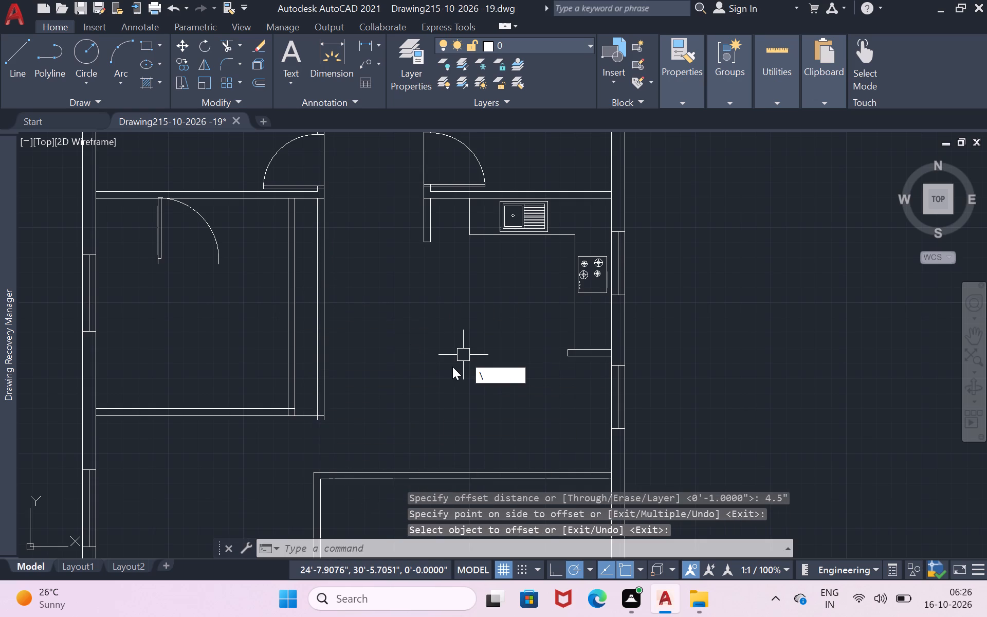
{"action": "key", "text": "Delete"}
{"action": "key", "text": "Escape"}
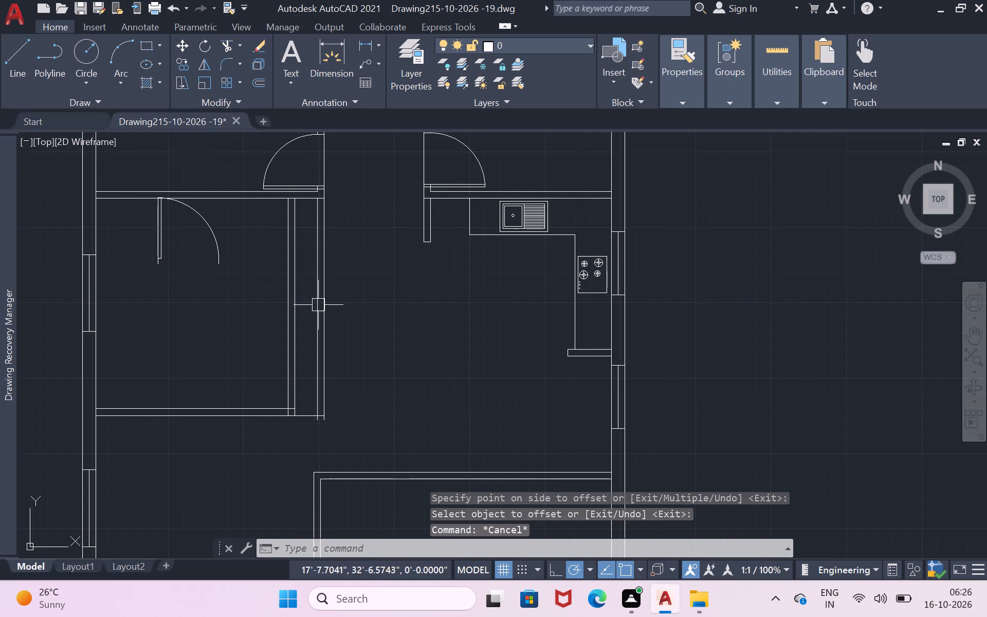
{"action": "left_click", "coordinate": [222, 41]}
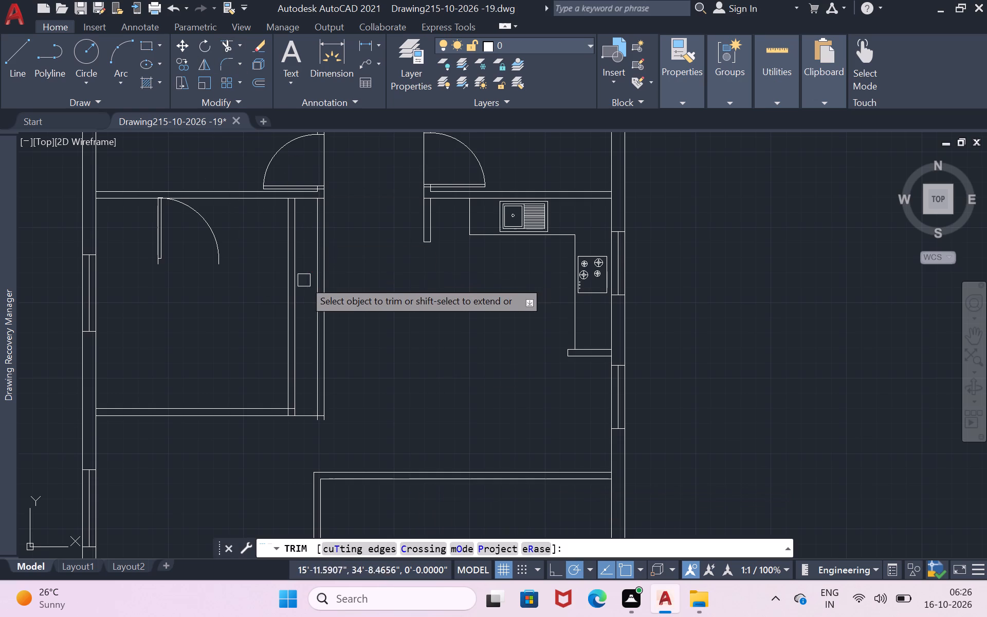
{"action": "left_click", "coordinate": [298, 285]}
{"action": "left_click", "coordinate": [289, 290]}
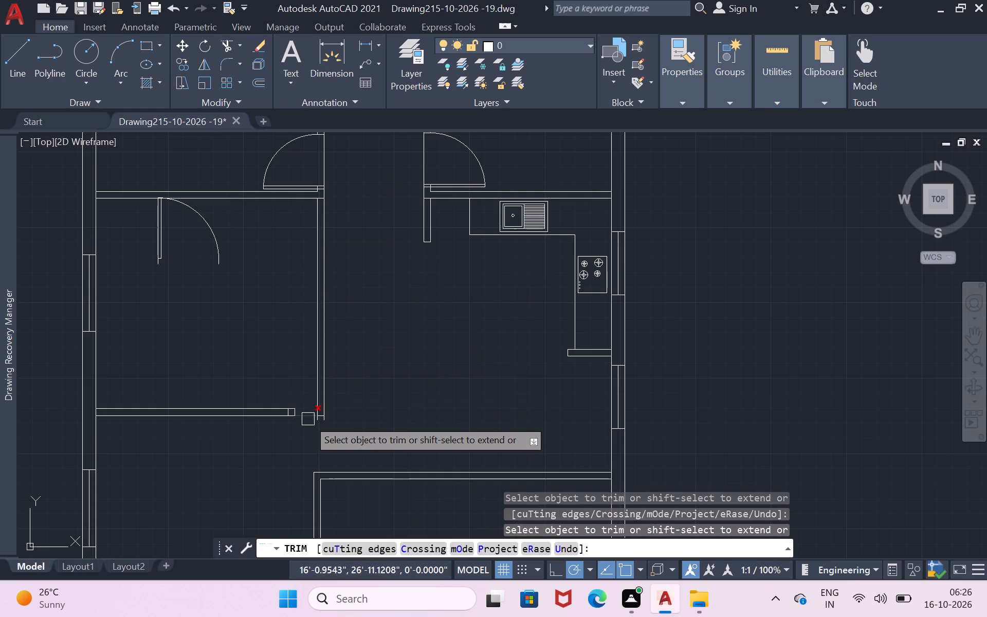
{"action": "scroll", "coordinate": [308, 419], "scroll_direction": "up", "scroll_amount": 2}
{"action": "left_click", "coordinate": [332, 421]}
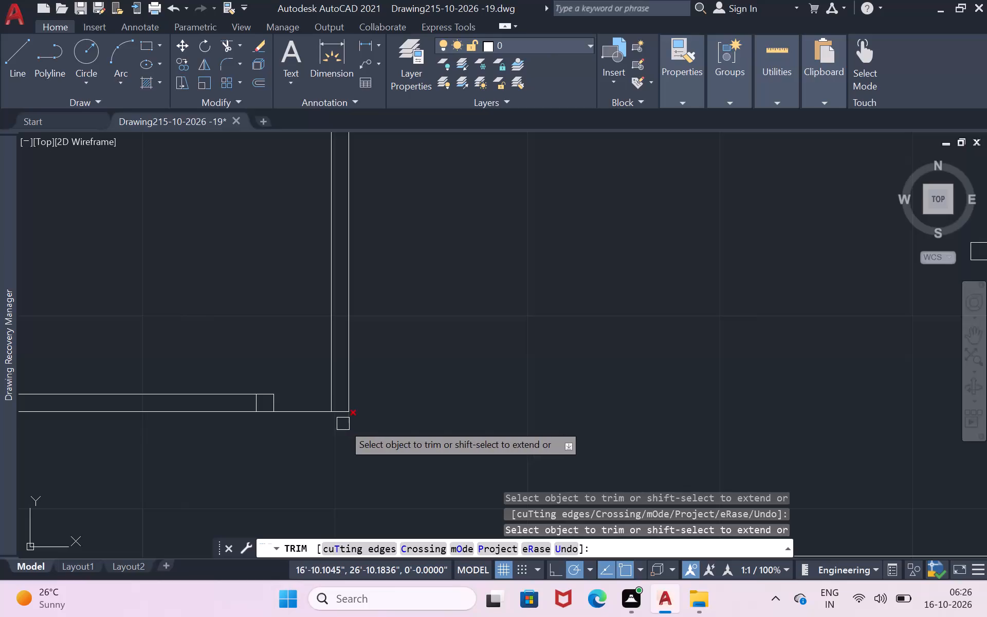
{"action": "left_click", "coordinate": [343, 424]}
{"action": "left_click", "coordinate": [259, 405]}
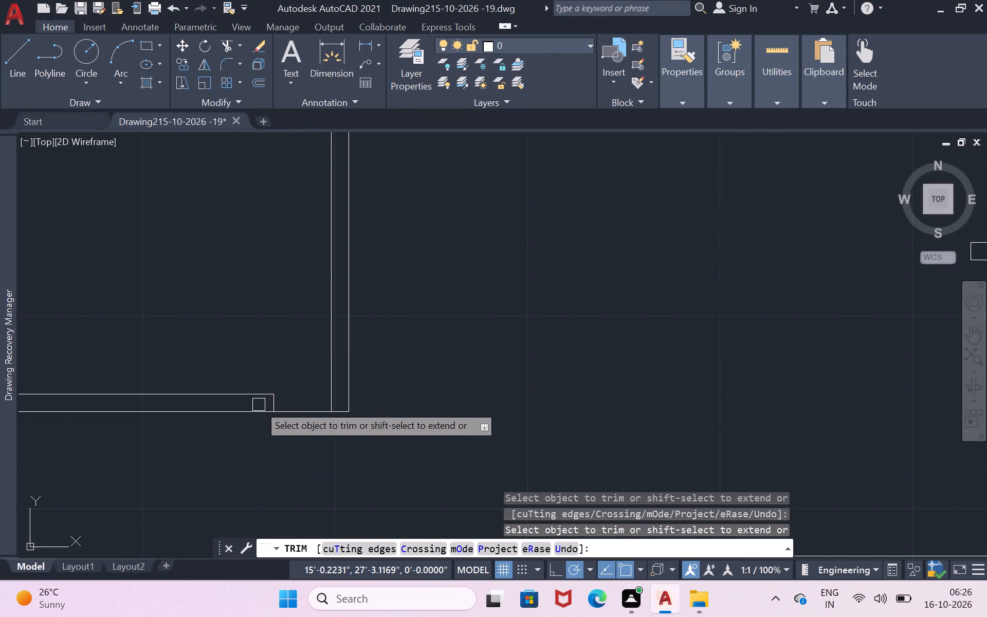
{"action": "left_click", "coordinate": [276, 404]}
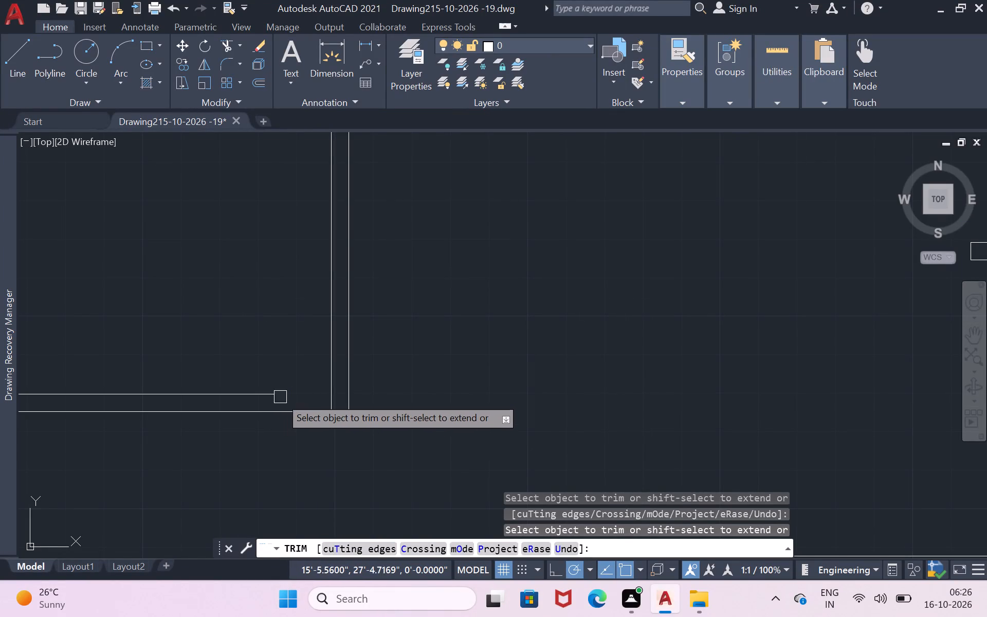
{"action": "scroll", "coordinate": [280, 397], "scroll_direction": "down", "scroll_amount": 2}
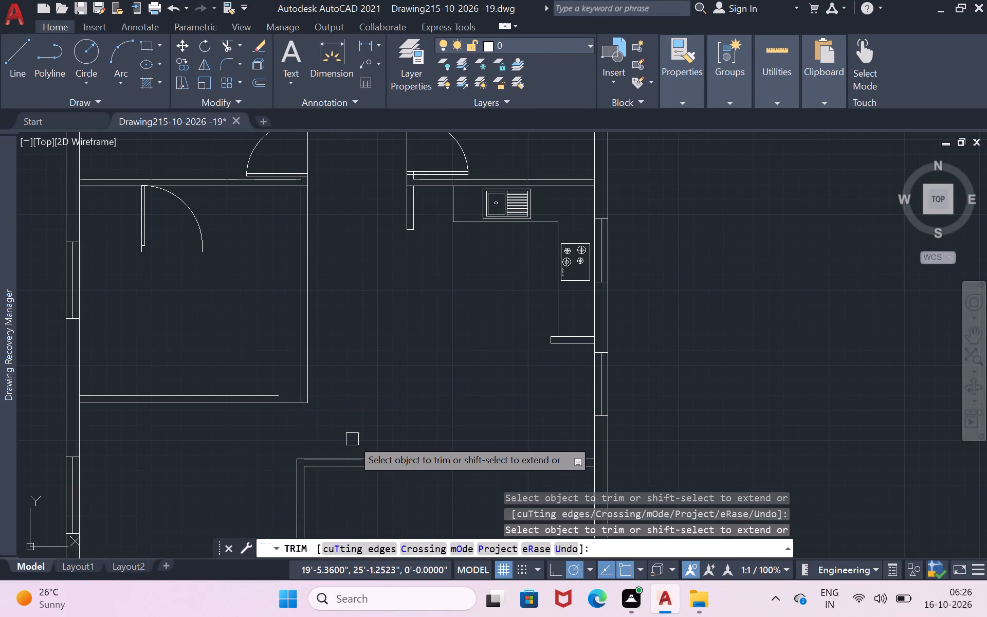
{"action": "key", "text": "Return"}
Draw a horizontal line about 1'-8" long extending the lower wall's inner line to the new side wall's outer face.
{"action": "key", "text": "l"}
{"action": "key", "text": "Return"}
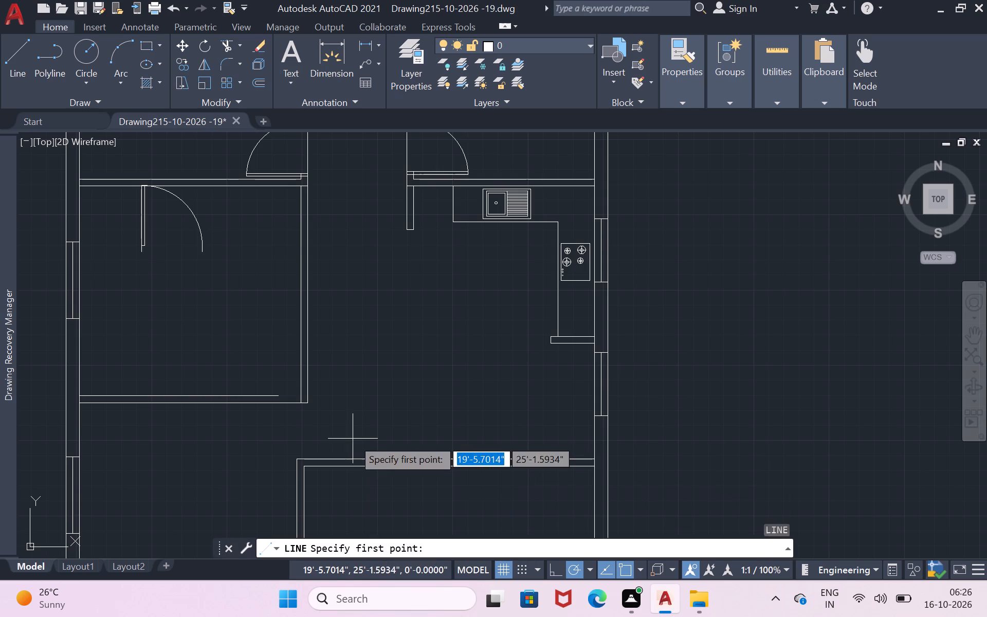
{"action": "scroll", "coordinate": [286, 401], "scroll_direction": "up", "scroll_amount": 1}
{"action": "left_click", "coordinate": [267, 392]}
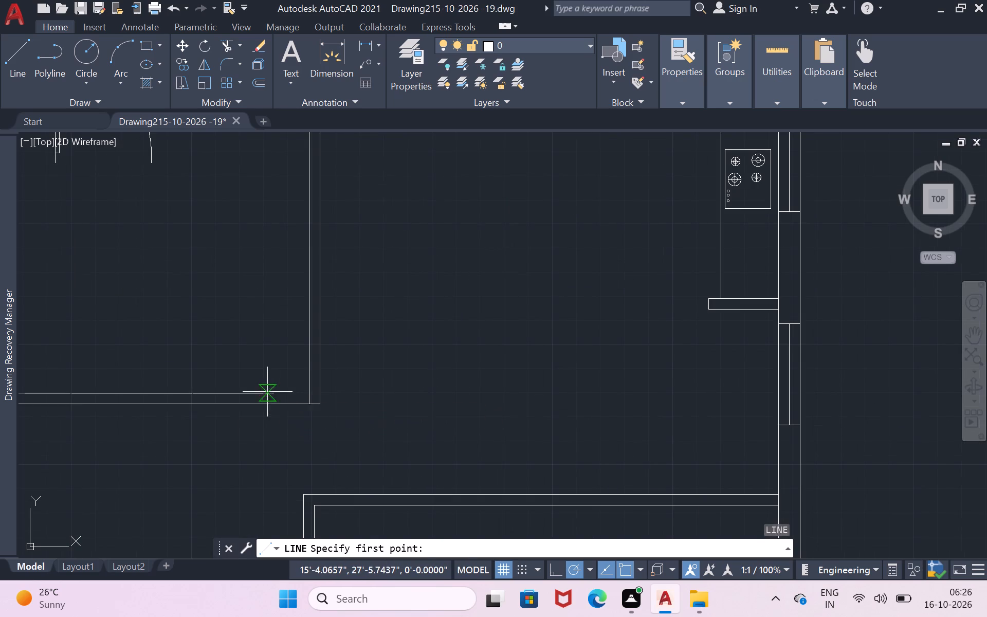
{"action": "left_click", "coordinate": [321, 392]}
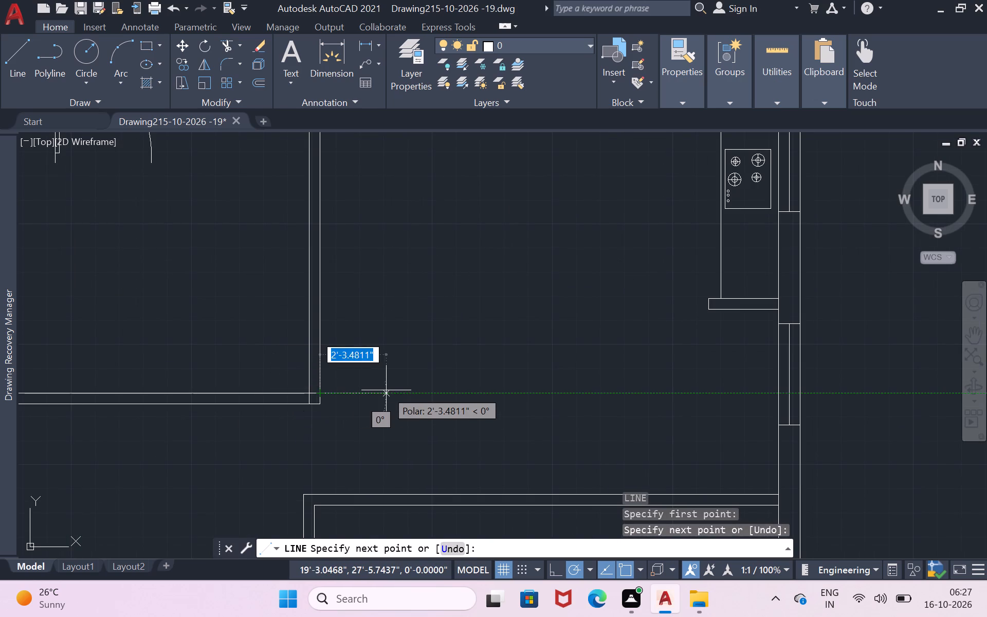
{"action": "key", "text": "Return"}
{"action": "scroll", "coordinate": [386, 390], "scroll_direction": "down", "scroll_amount": 1}
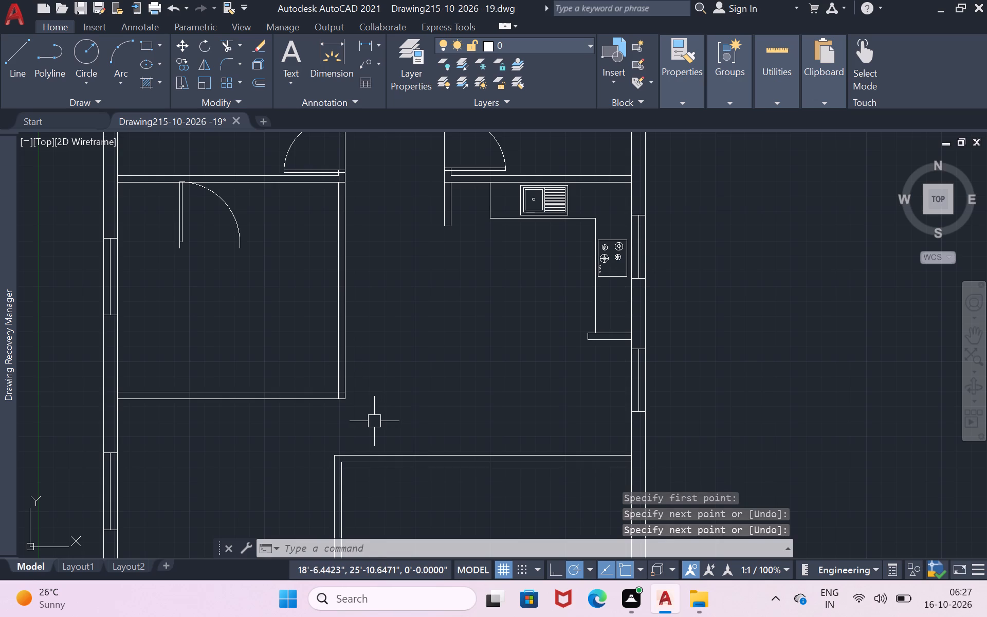
Trim the overlapping line segments where the new side wall meets the room's lower and upper walls.
{"action": "key", "text": "Return"}
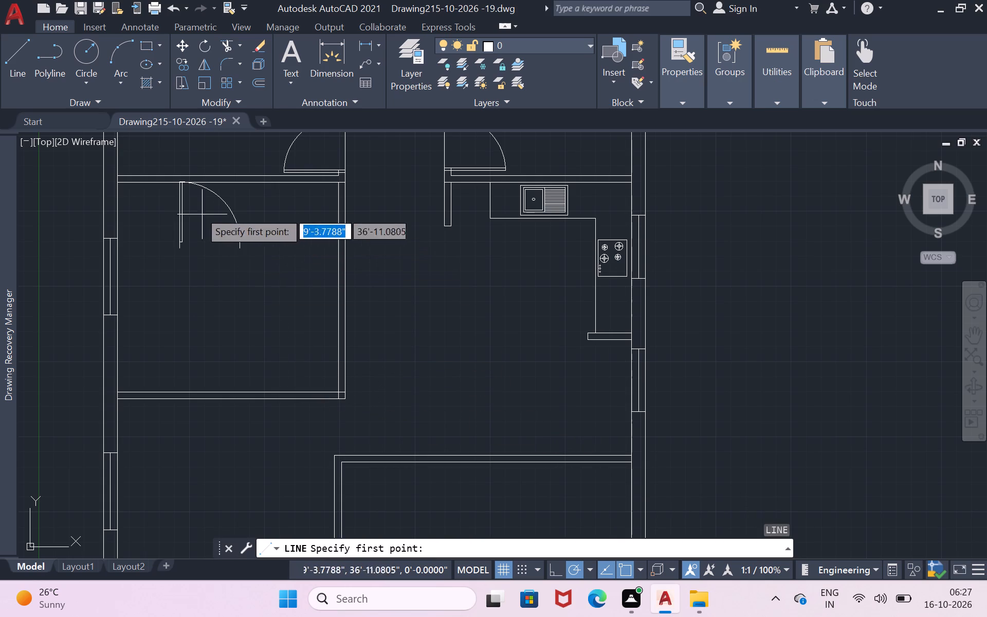
{"action": "left_click", "coordinate": [227, 42]}
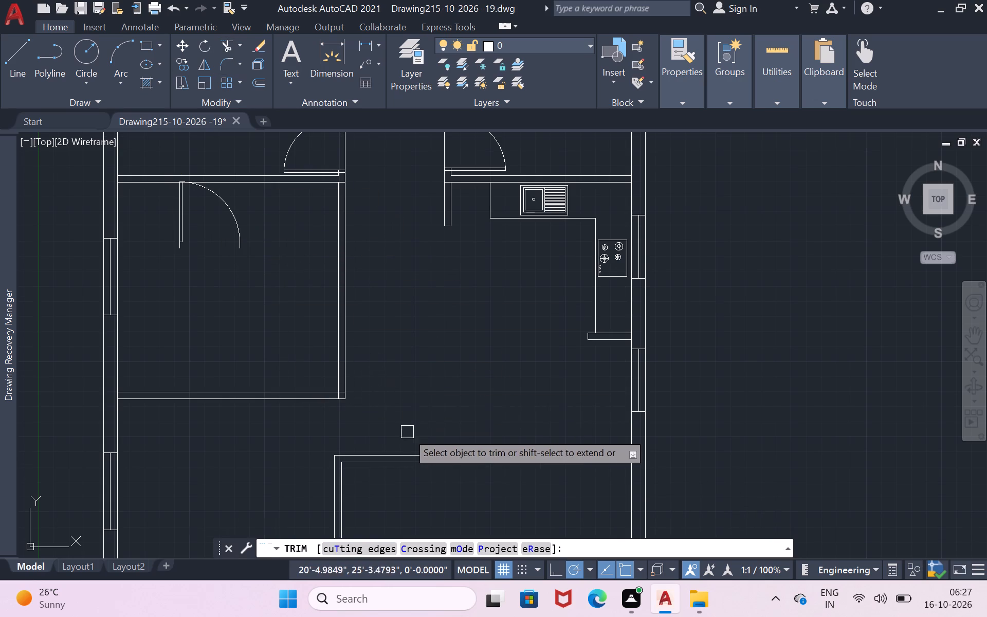
{"action": "scroll", "coordinate": [407, 432], "scroll_direction": "up", "scroll_amount": 2}
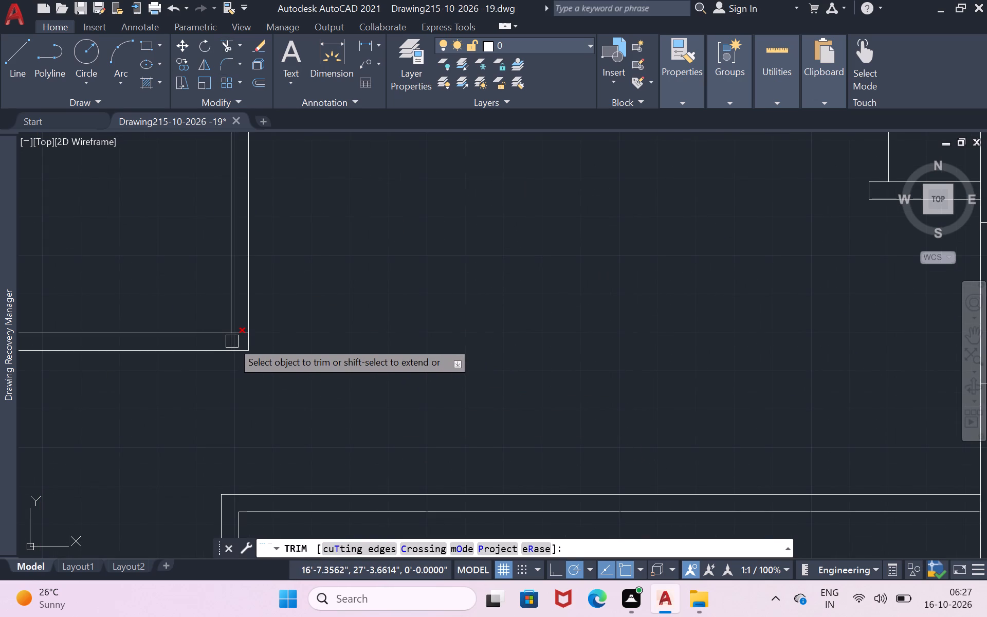
{"action": "left_click", "coordinate": [232, 341]}
{"action": "left_click", "coordinate": [234, 336]}
{"action": "scroll", "coordinate": [248, 316], "scroll_direction": "down", "scroll_amount": 3}
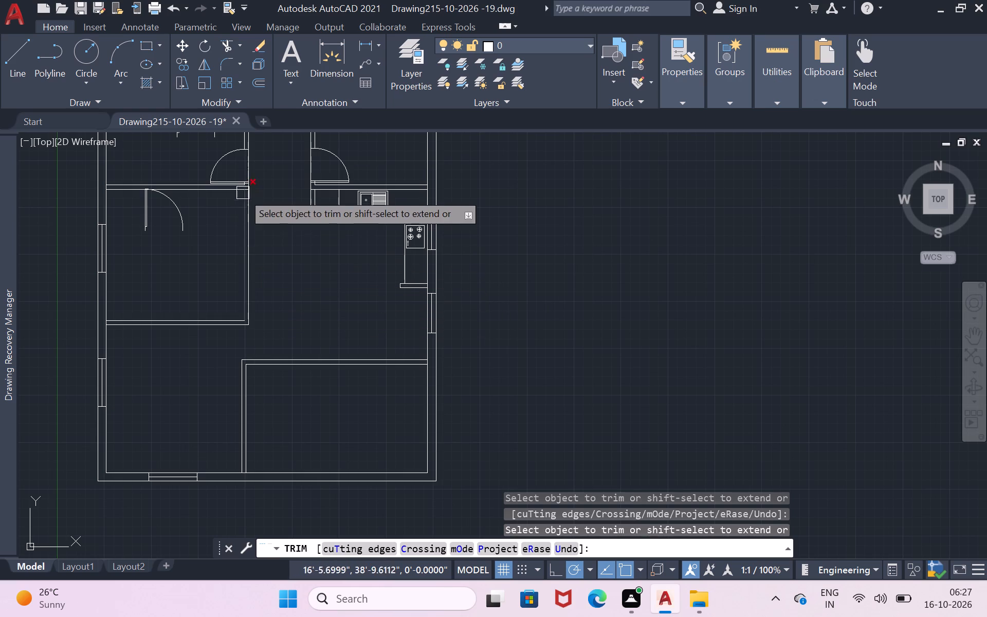
{"action": "scroll", "coordinate": [210, 204], "scroll_direction": "up", "scroll_amount": 2}
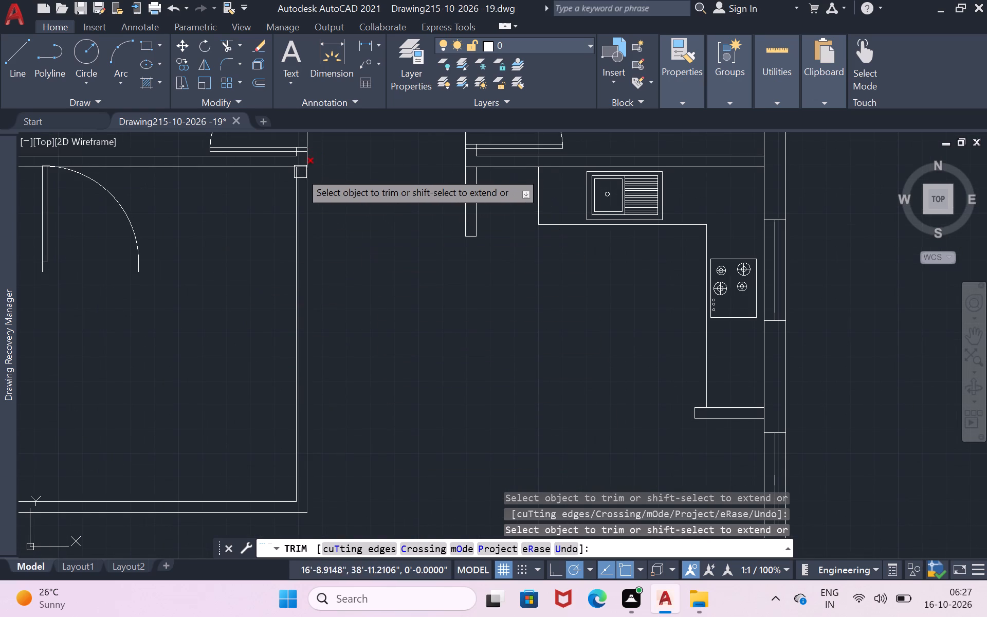
{"action": "scroll", "coordinate": [300, 172], "scroll_direction": "up", "scroll_amount": 3}
{"action": "left_click", "coordinate": [303, 150]}
{"action": "scroll", "coordinate": [380, 242], "scroll_direction": "down", "scroll_amount": 2}
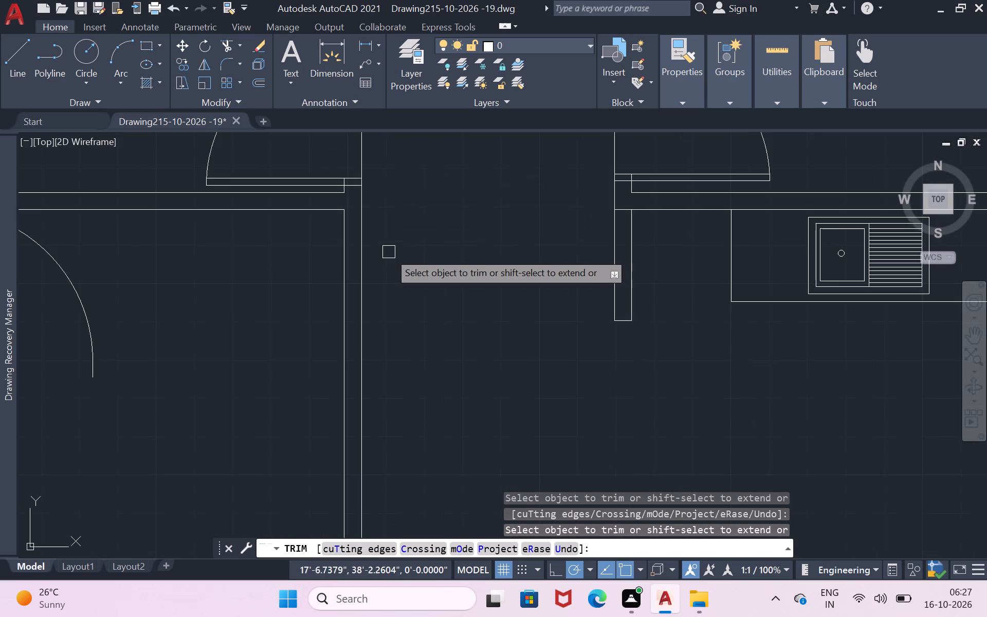
{"action": "key", "text": "Return"}
Rotate the door block inside the middle-left room by 90° counterclockwise.
{"action": "scroll", "coordinate": [399, 304], "scroll_direction": "down", "scroll_amount": 1}
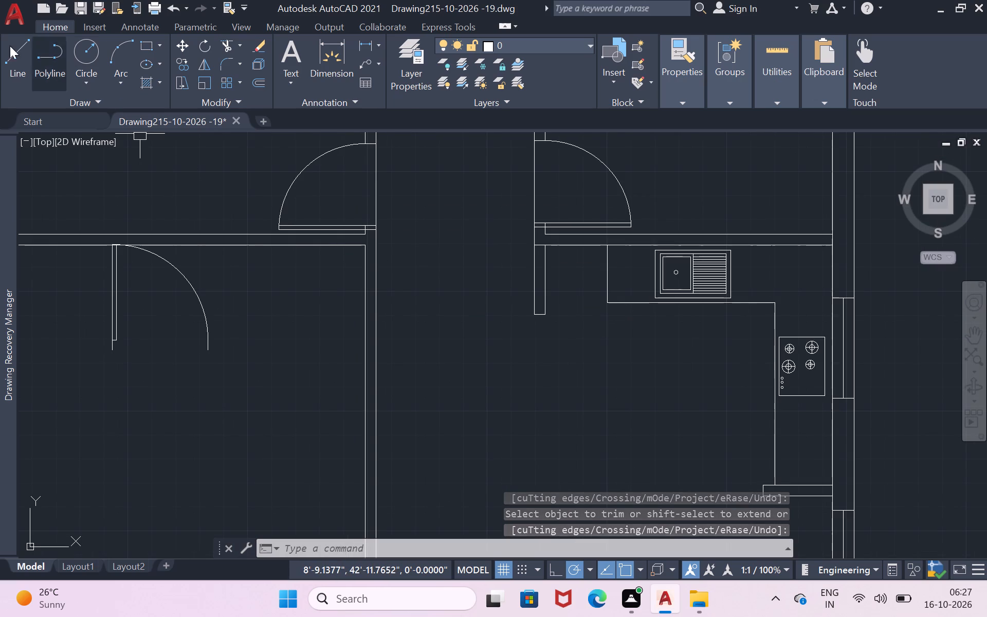
{"action": "left_click", "coordinate": [163, 258]}
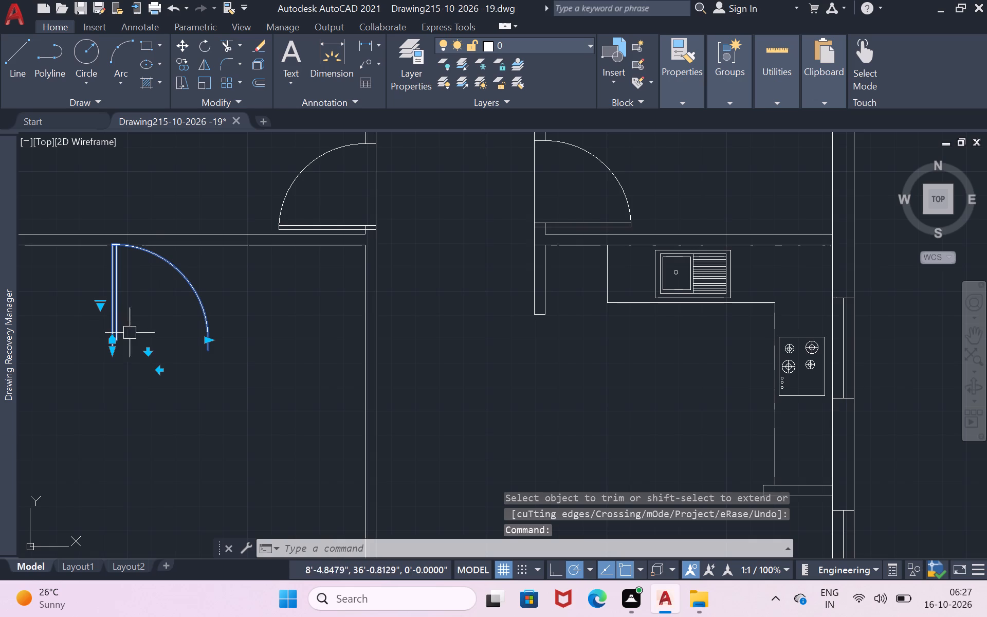
{"action": "key", "text": "r"}
{"action": "key", "text": "o"}
{"action": "key", "text": "Return"}
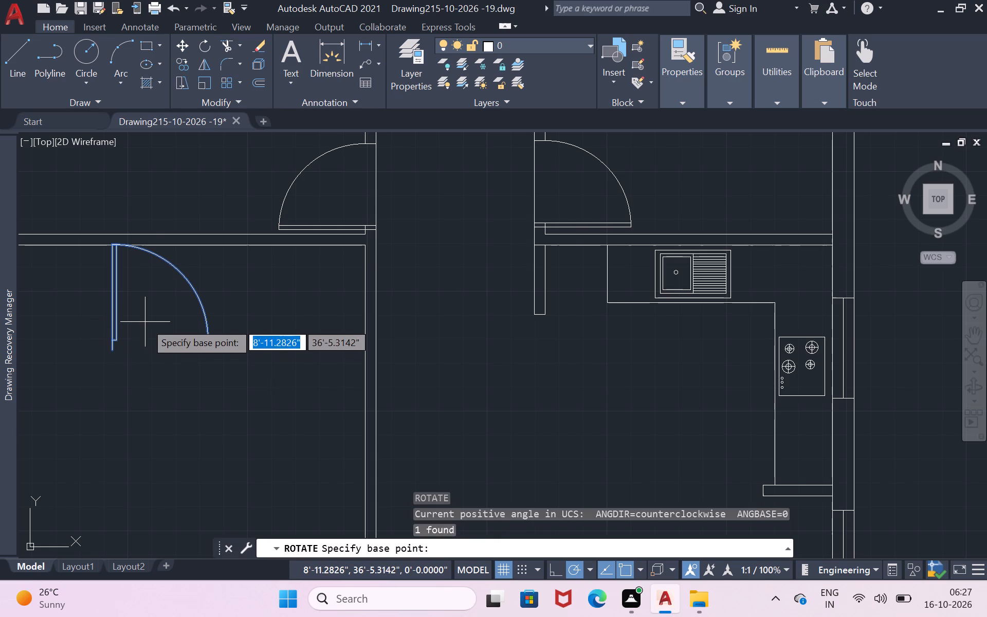
{"action": "left_click", "coordinate": [145, 322]}
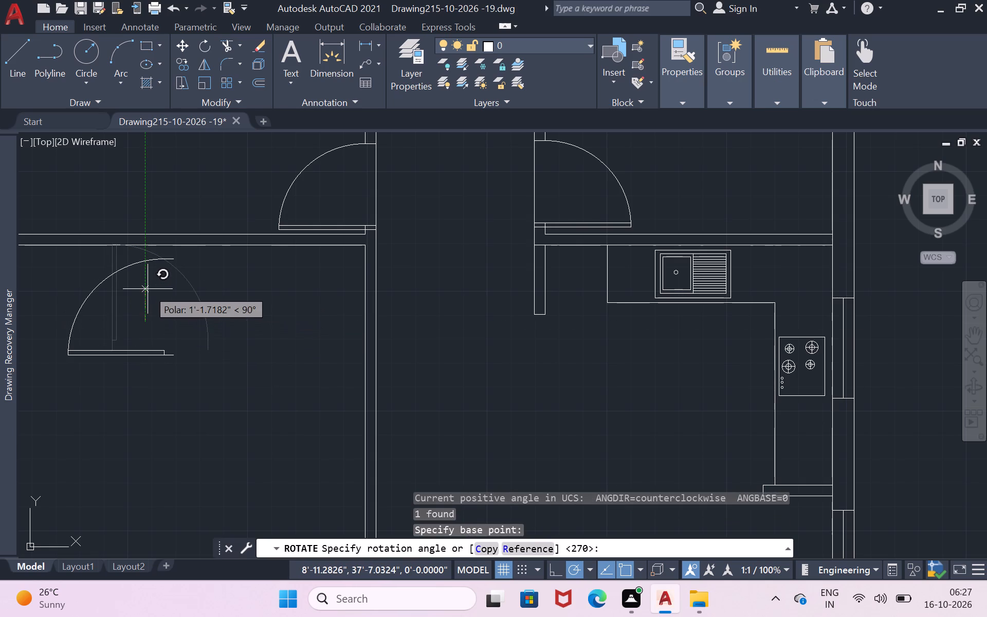
{"action": "left_click", "coordinate": [148, 289]}
Move the rotated door block about 7' across the room onto the new side wall, just below the upper wall.
{"action": "left_click", "coordinate": [89, 292]}
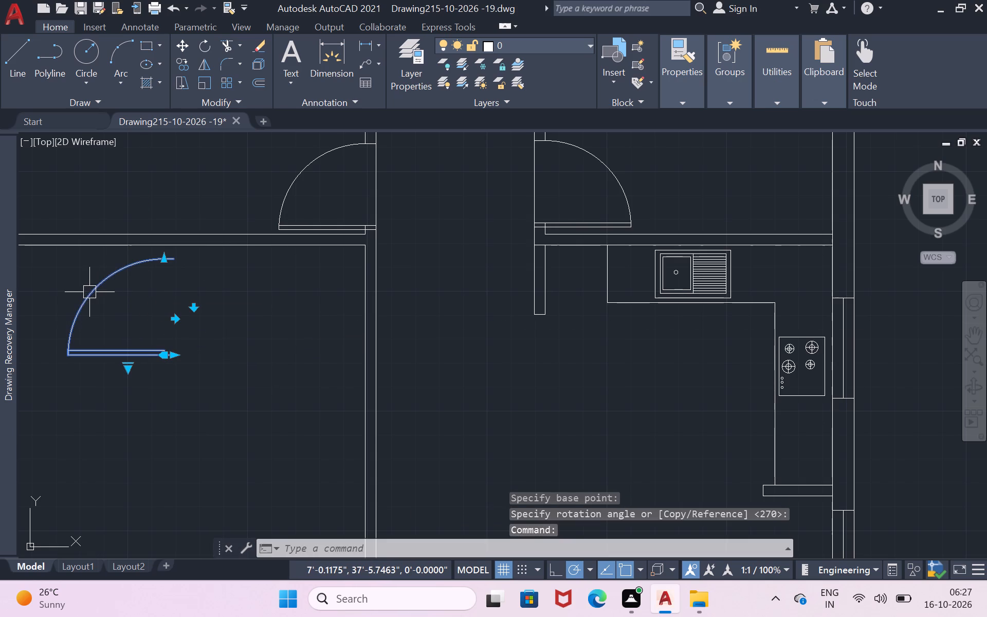
{"action": "key", "text": "m"}
{"action": "key", "text": "Return"}
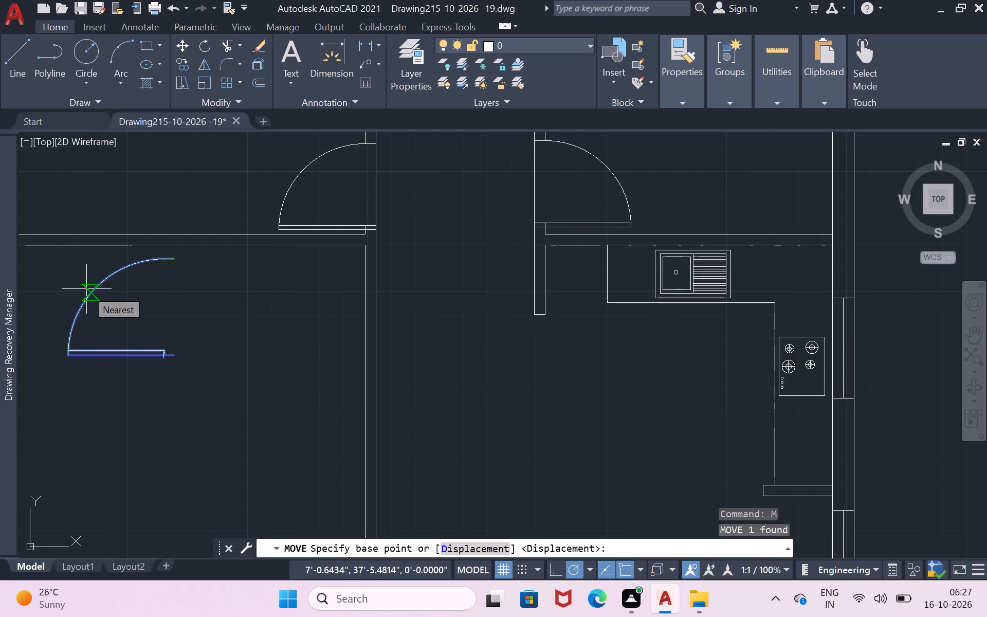
{"action": "left_click_drag", "start_coordinate": [86, 289], "coordinate": [388, 286]}
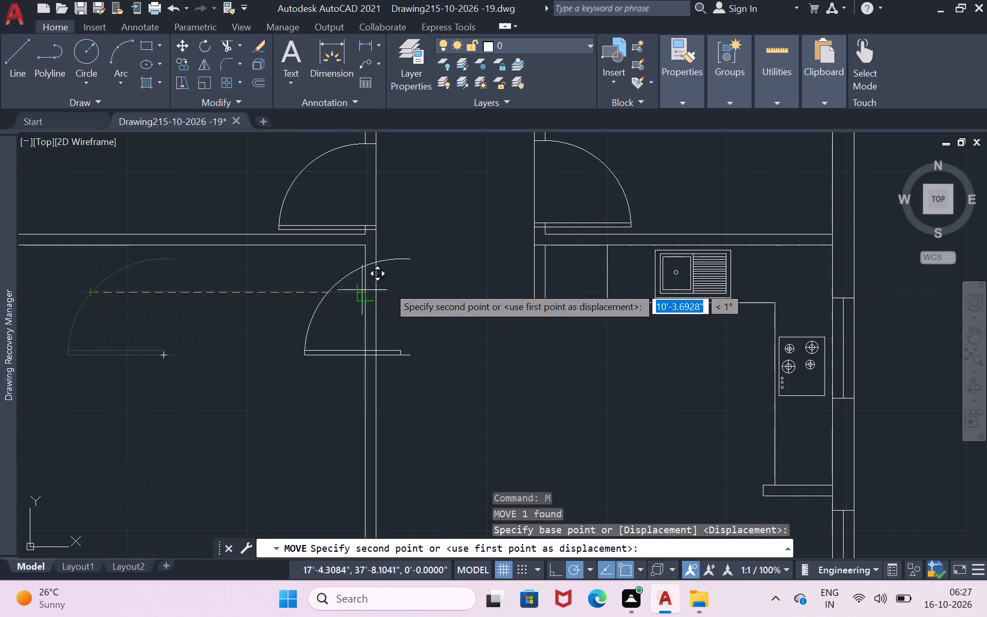
{"action": "left_click_drag", "start_coordinate": [388, 286], "coordinate": [305, 297]}
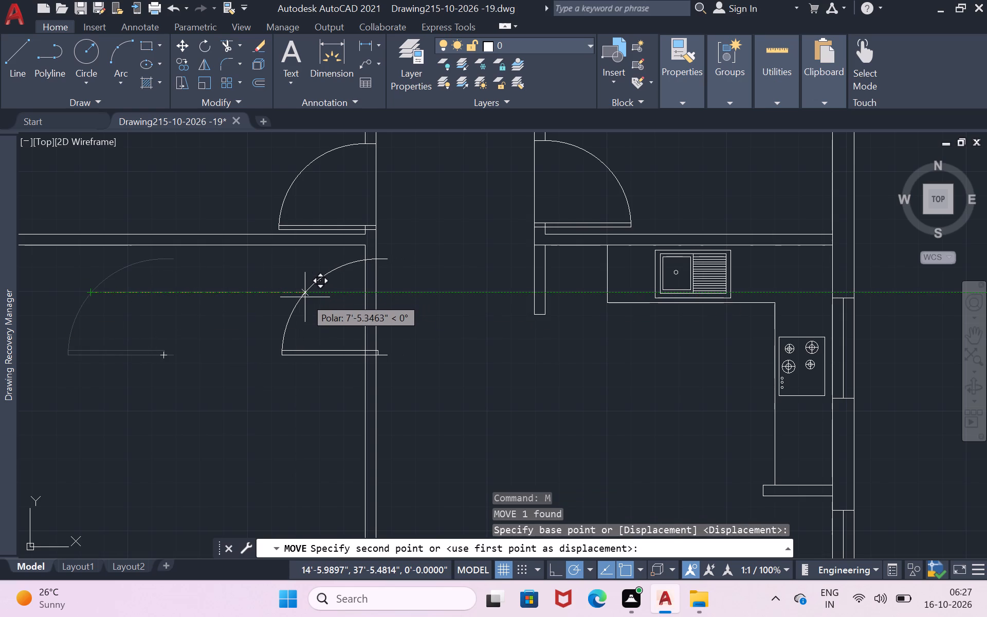
{"action": "left_click_drag", "start_coordinate": [305, 297], "coordinate": [296, 299]}
{"action": "scroll", "coordinate": [296, 299], "scroll_direction": "up", "scroll_amount": 2}
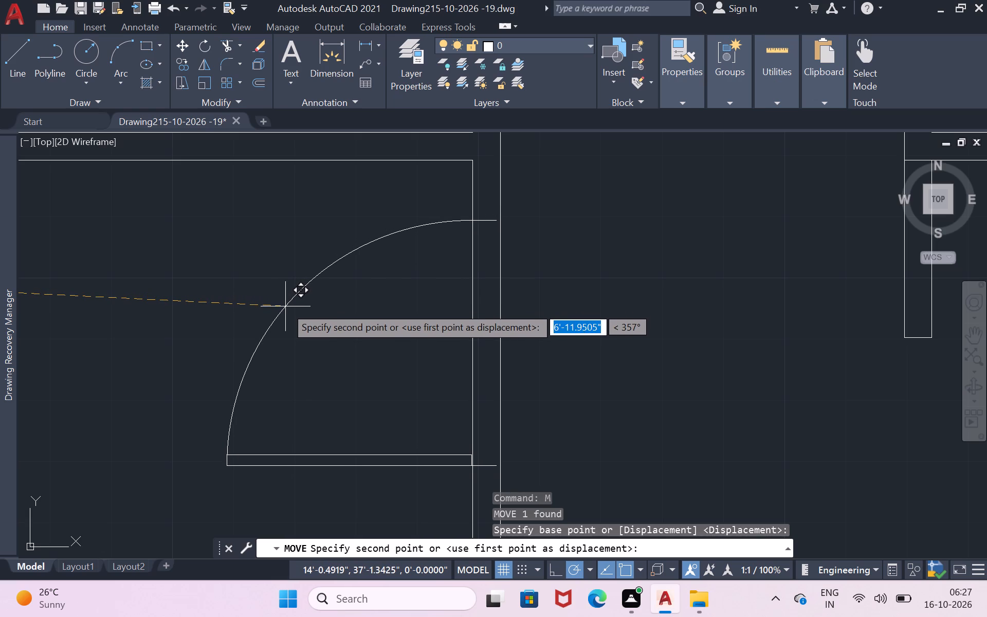
{"action": "scroll", "coordinate": [285, 306], "scroll_direction": "down", "scroll_amount": 1}
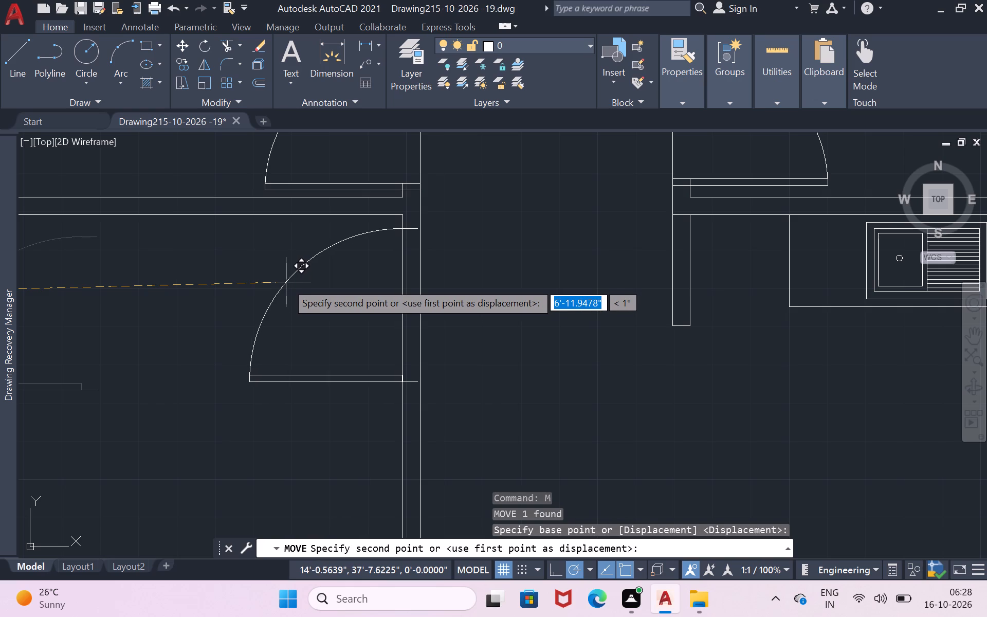
{"action": "scroll", "coordinate": [286, 282], "scroll_direction": "up", "scroll_amount": 1}
{"action": "left_click", "coordinate": [286, 282]}
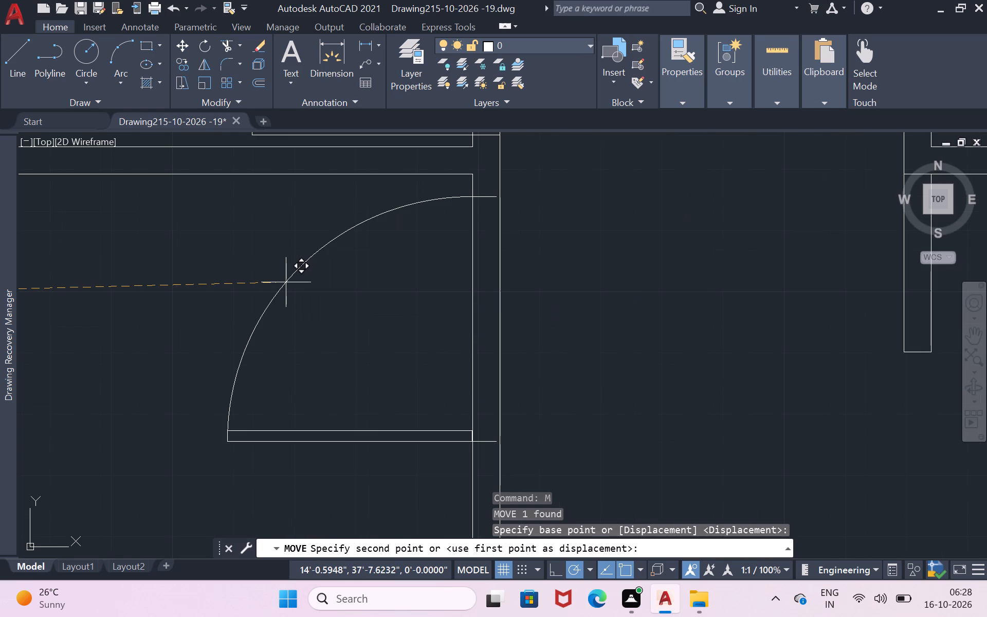
Move the same door block straight up about 0.42" along the side wall.
{"action": "scroll", "coordinate": [401, 428], "scroll_direction": "up", "scroll_amount": 2}
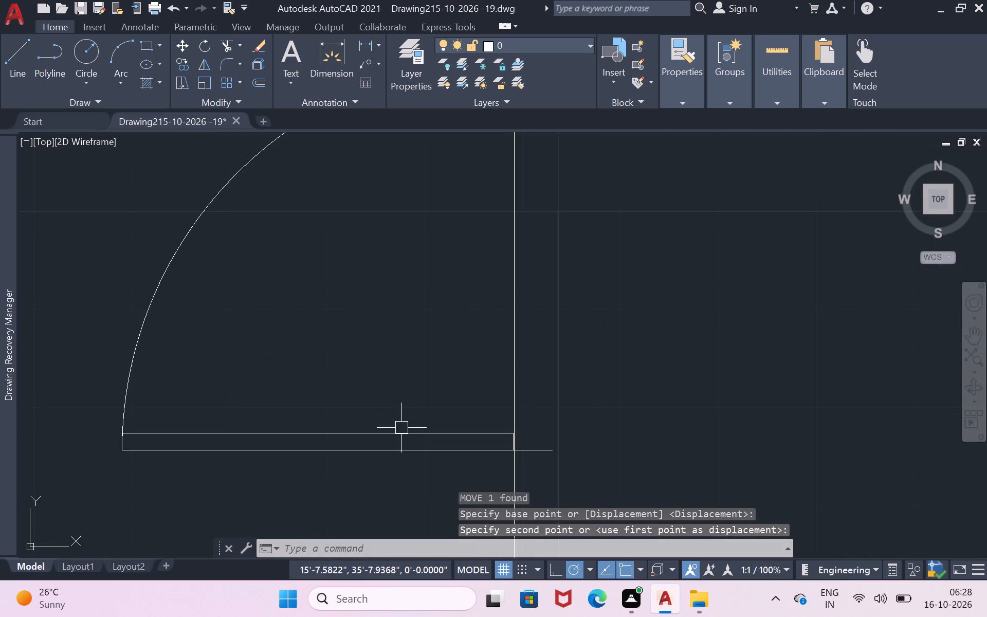
{"action": "left_click", "coordinate": [497, 437]}
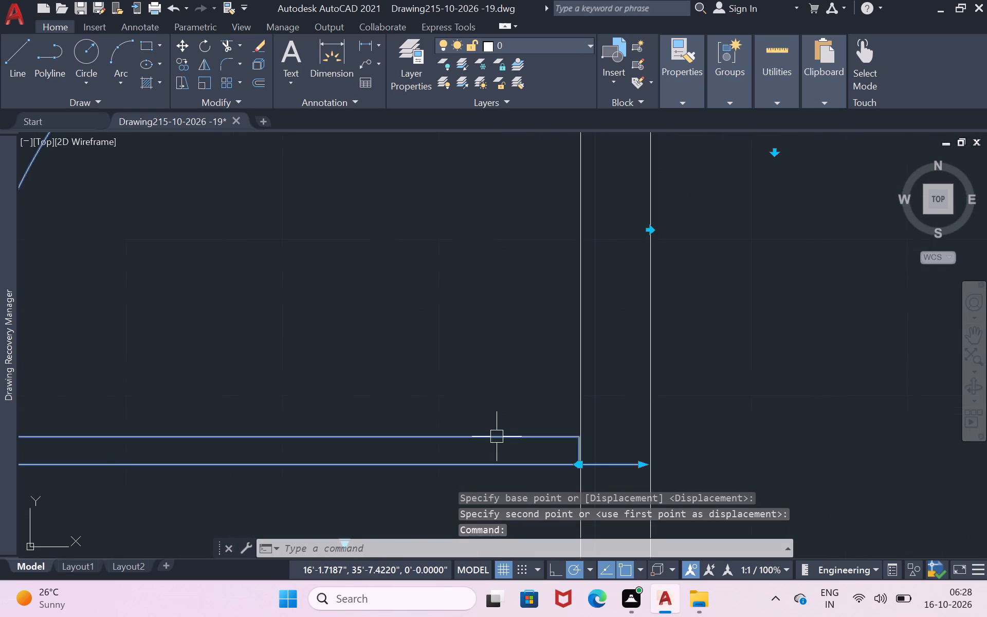
{"action": "key", "text": "m"}
{"action": "key", "text": "Return"}
{"action": "left_click", "coordinate": [497, 437]}
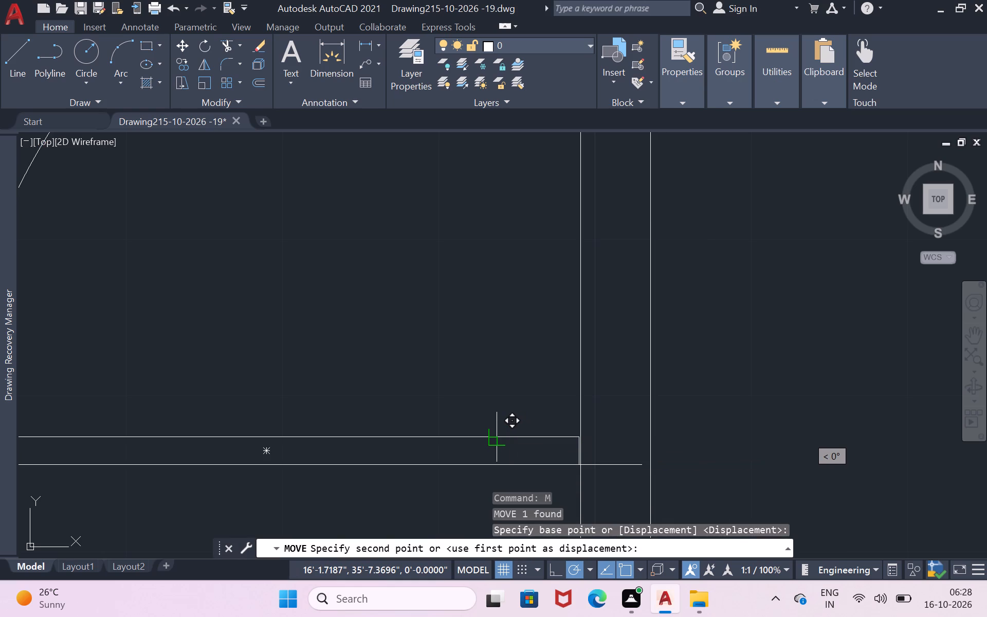
{"action": "scroll", "coordinate": [500, 435], "scroll_direction": "up", "scroll_amount": 1}
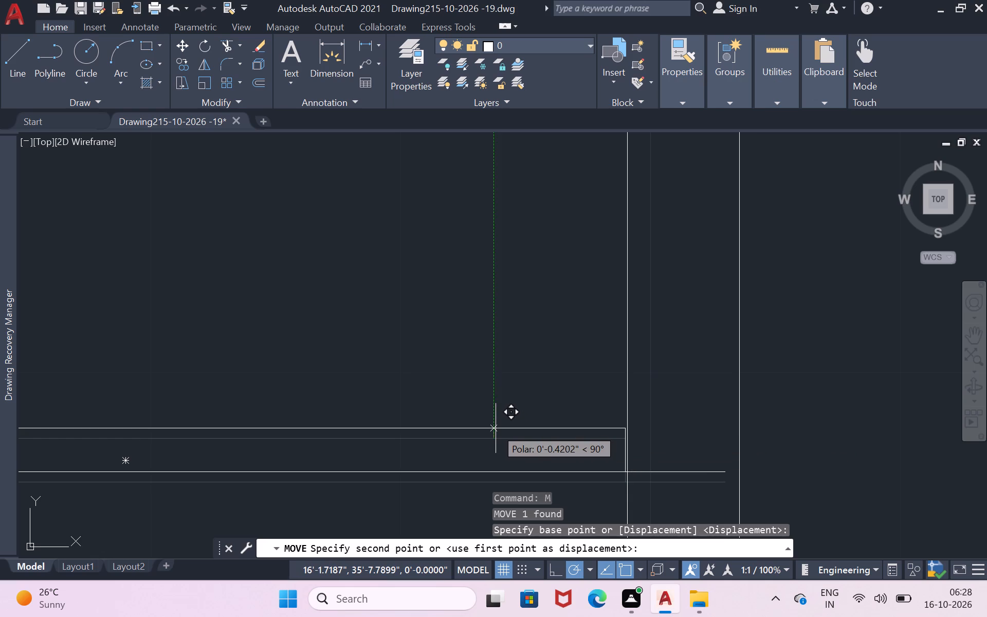
{"action": "left_click", "coordinate": [496, 428]}
Flip the door block on the middle-left room's side wall so its leaf lies near the upper wall and swings downward.
{"action": "scroll", "coordinate": [564, 402], "scroll_direction": "down", "scroll_amount": 2}
{"action": "left_click", "coordinate": [556, 410]}
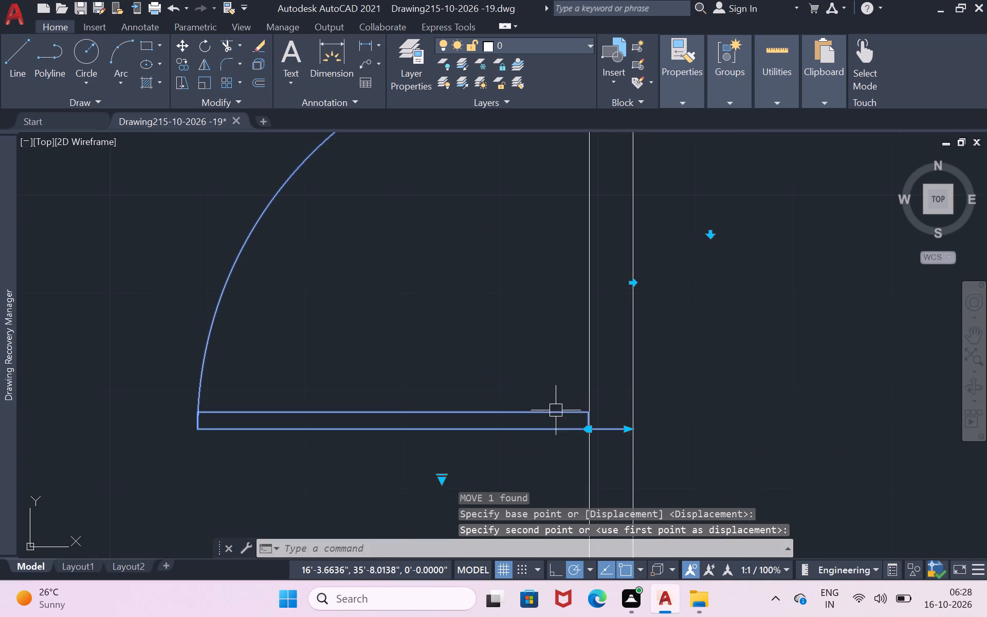
{"action": "left_click", "coordinate": [710, 232]}
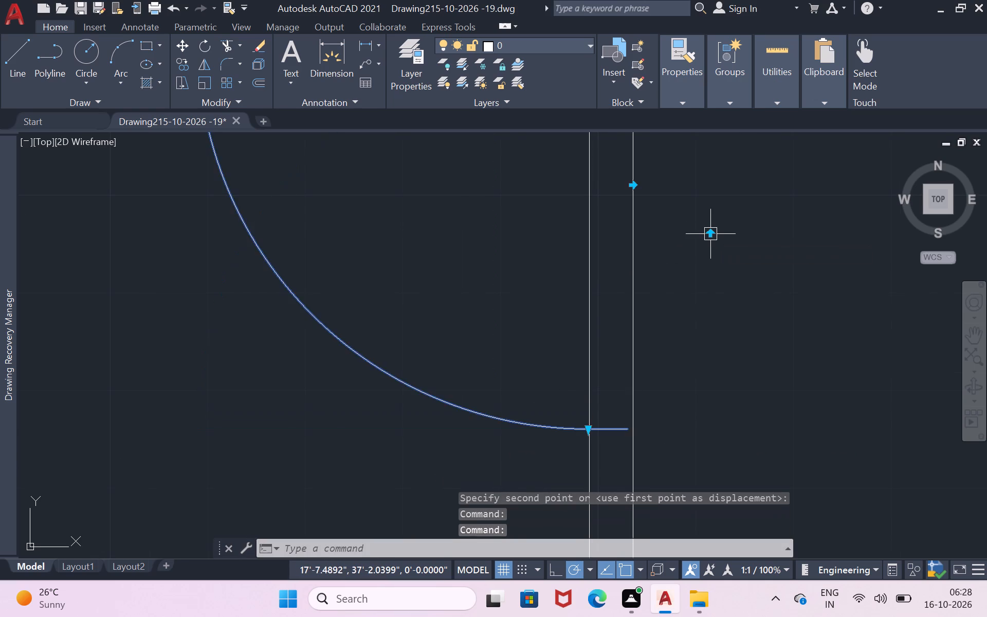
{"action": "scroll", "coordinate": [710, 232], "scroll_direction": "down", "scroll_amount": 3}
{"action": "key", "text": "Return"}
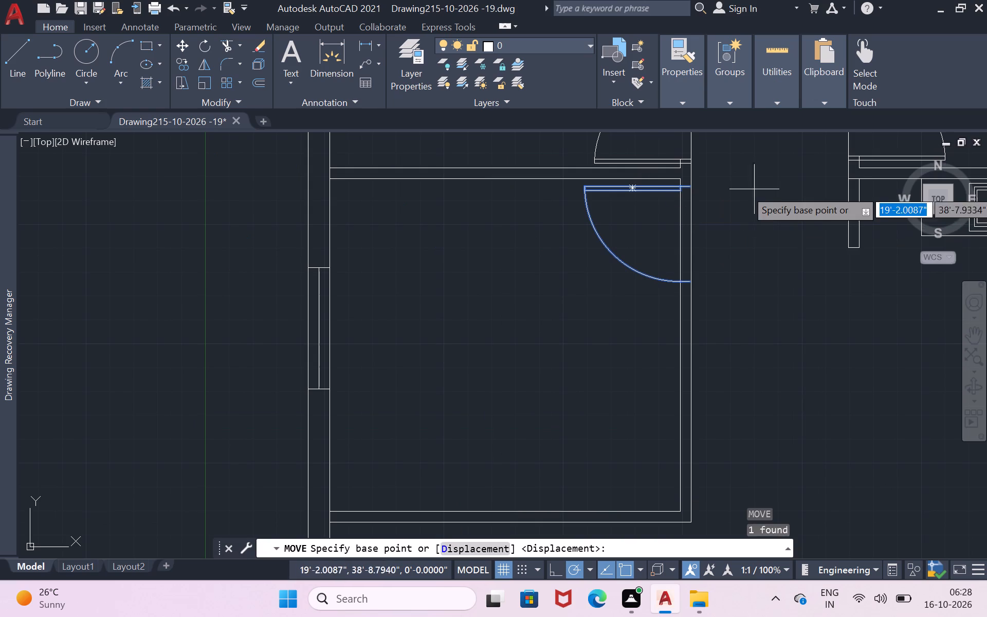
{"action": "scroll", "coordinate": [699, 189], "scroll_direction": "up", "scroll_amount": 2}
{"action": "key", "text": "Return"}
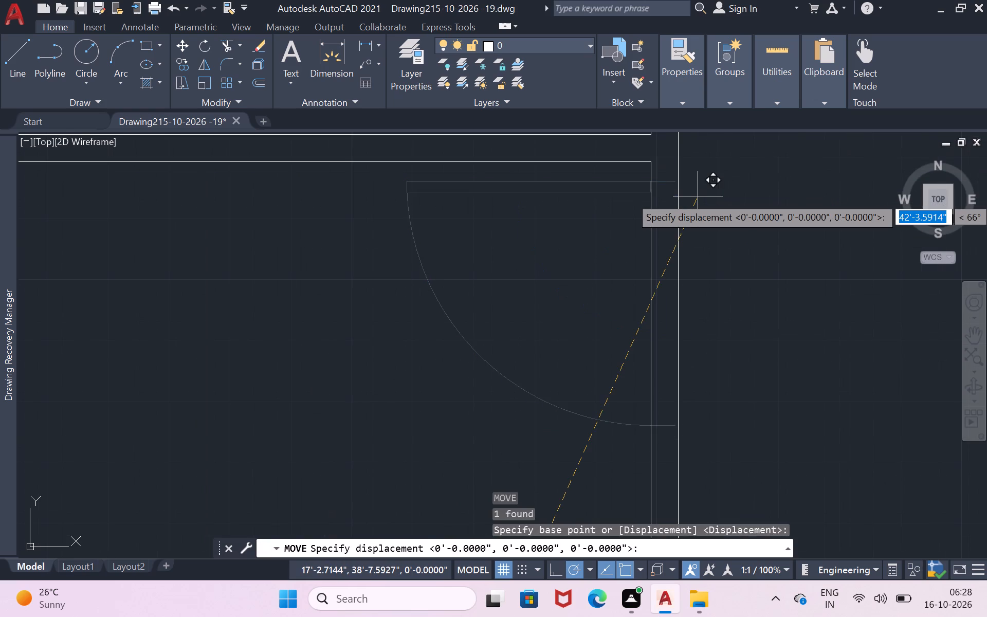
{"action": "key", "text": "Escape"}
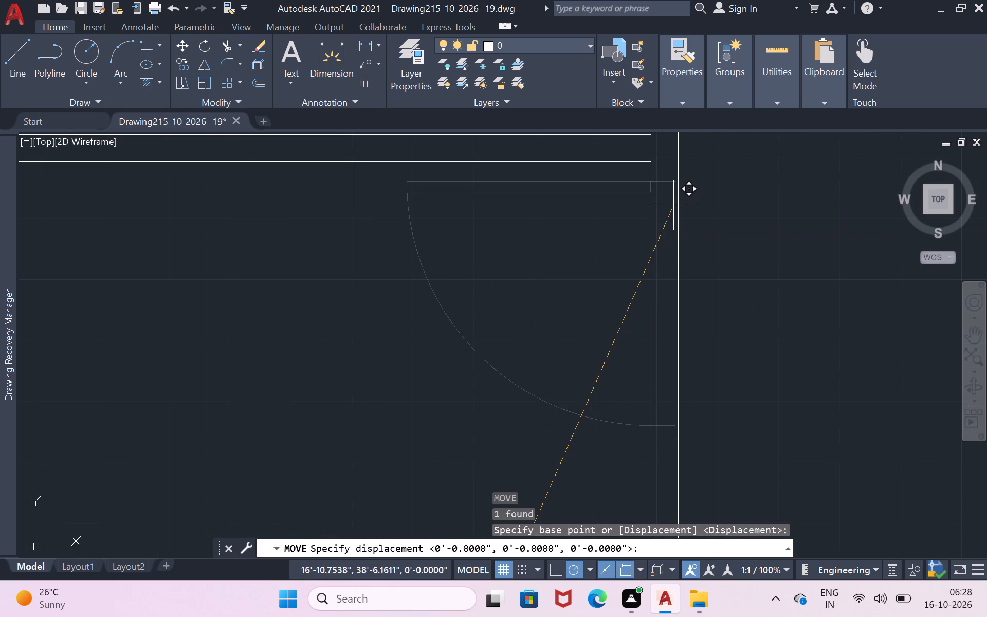
Draw two horizontal lines from the door's leaf end to the side wall's hall-side face, about 0.58" along the upper edge and 4.58" along the lower.
{"action": "key", "text": "l"}
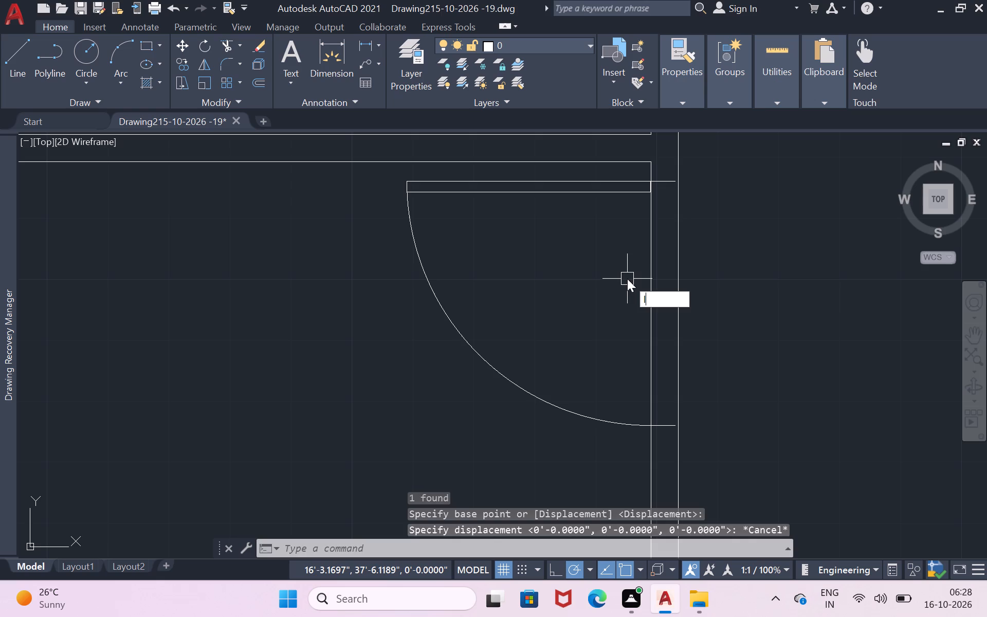
{"action": "key", "text": "Return"}
{"action": "scroll", "coordinate": [706, 186], "scroll_direction": "up", "scroll_amount": 3}
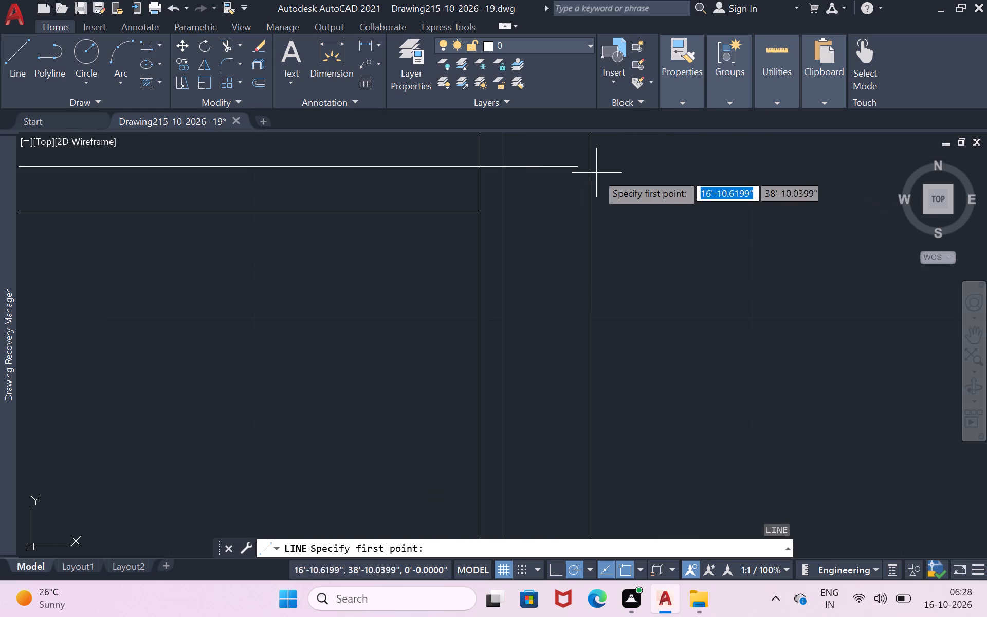
{"action": "left_click", "coordinate": [574, 167]}
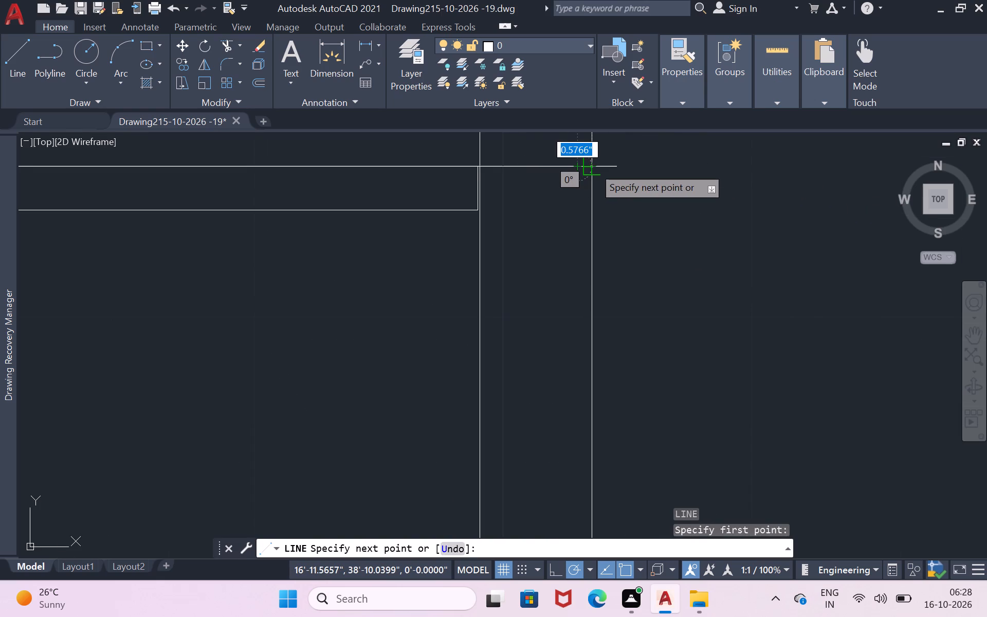
{"action": "left_click", "coordinate": [593, 167]}
{"action": "key", "text": "Return"}
{"action": "key", "text": "Return"}
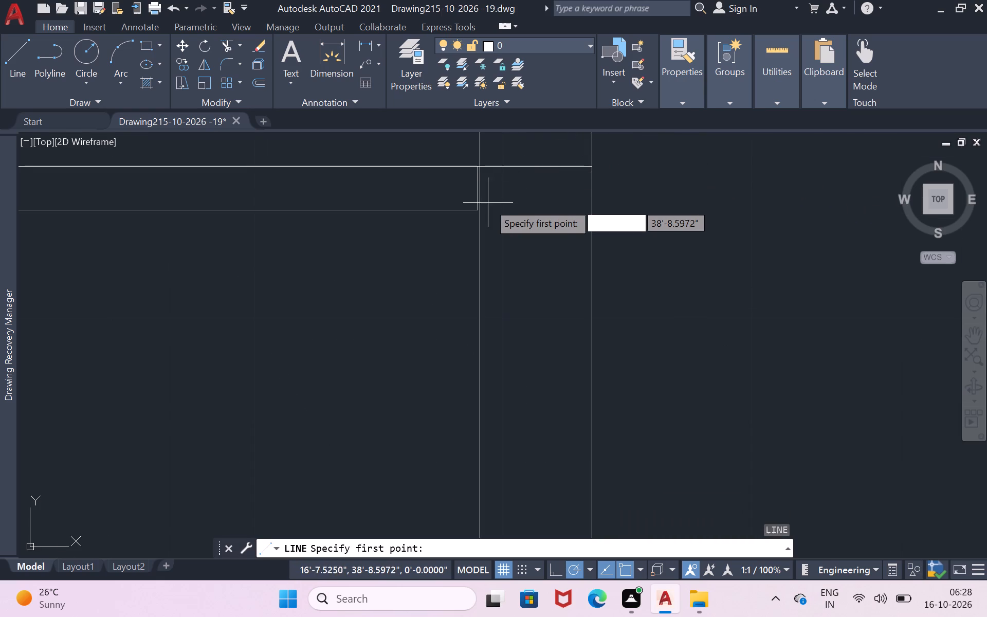
{"action": "left_click", "coordinate": [477, 214]}
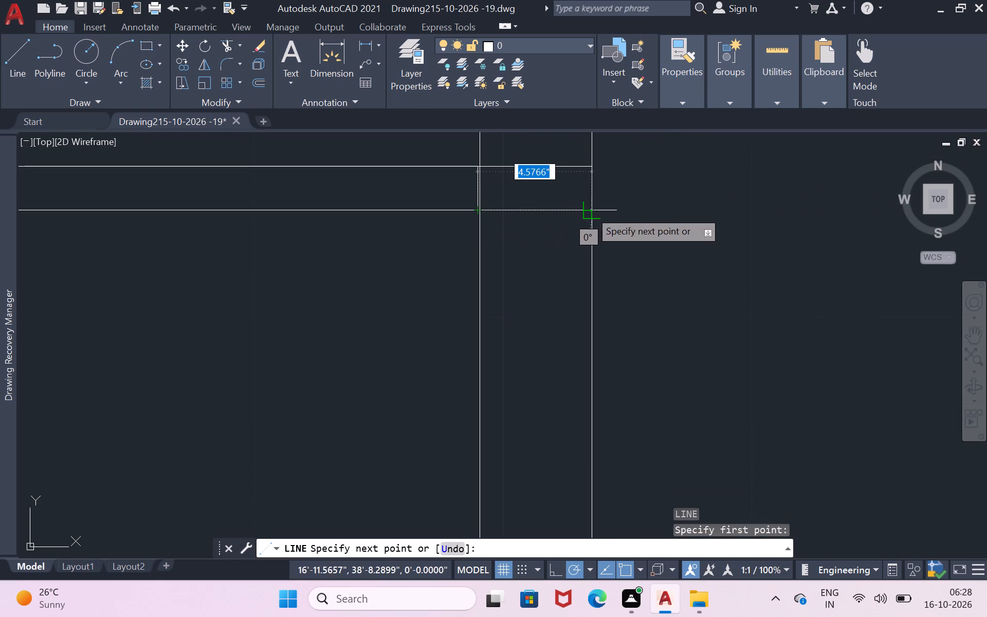
{"action": "left_click", "coordinate": [590, 208]}
{"action": "key", "text": "Return"}
{"action": "scroll", "coordinate": [590, 208], "scroll_direction": "down", "scroll_amount": 3}
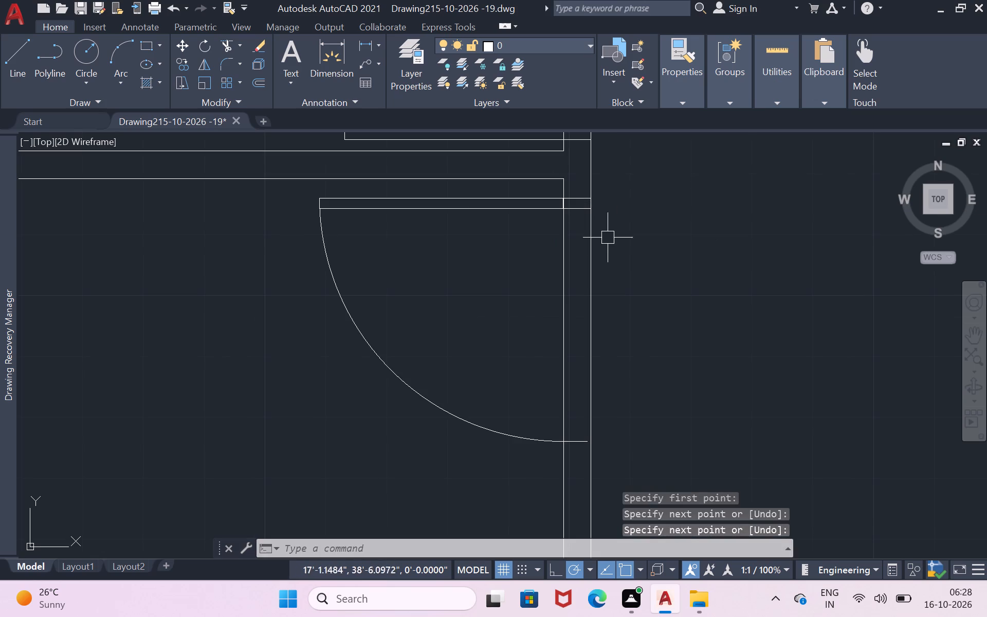
Draw a horizontal line about 0.58" long from the end of the door's lower jamb line to the wall's hall-side face.
{"action": "scroll", "coordinate": [595, 444], "scroll_direction": "up", "scroll_amount": 2}
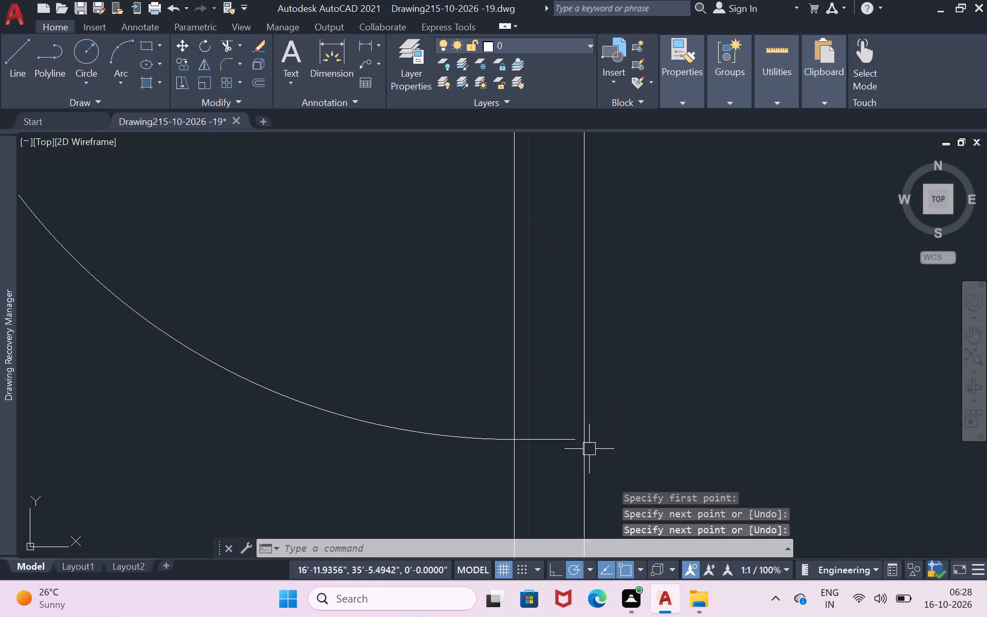
{"action": "key", "text": "l"}
{"action": "key", "text": "Return"}
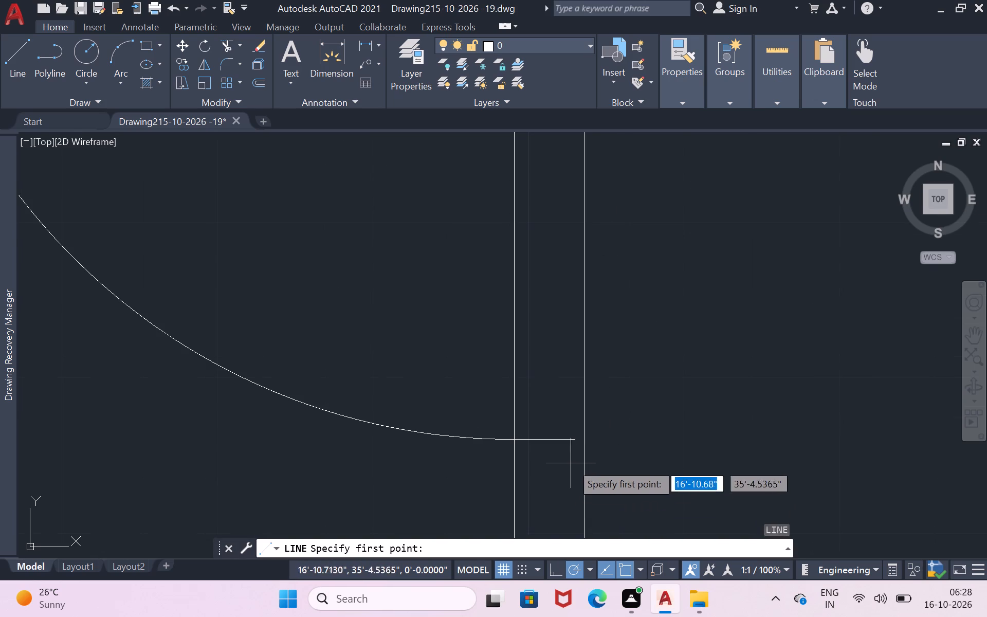
{"action": "left_click", "coordinate": [573, 444]}
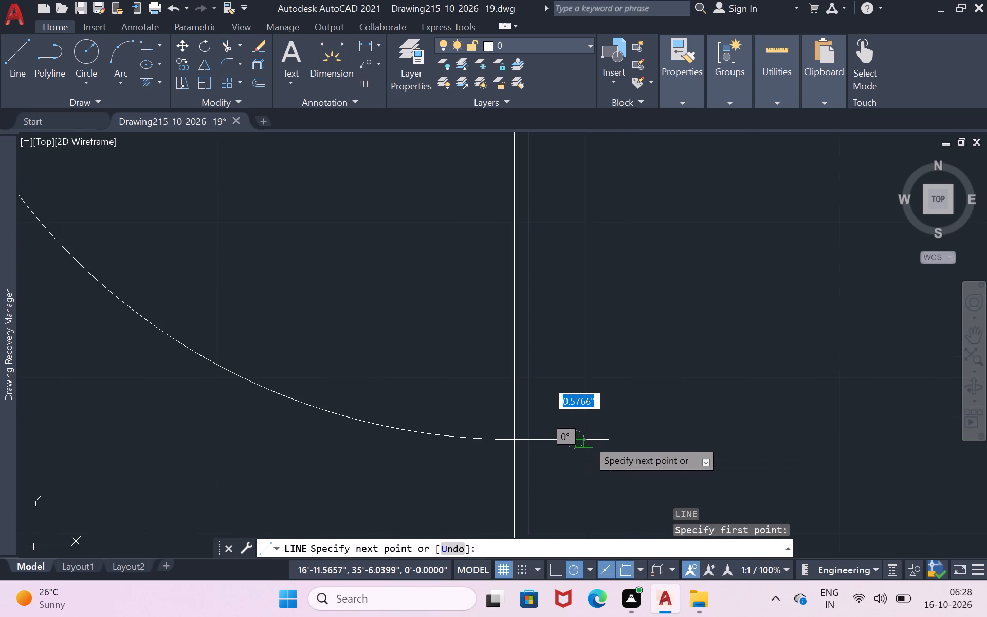
{"action": "left_click", "coordinate": [587, 440]}
{"action": "key", "text": "Return"}
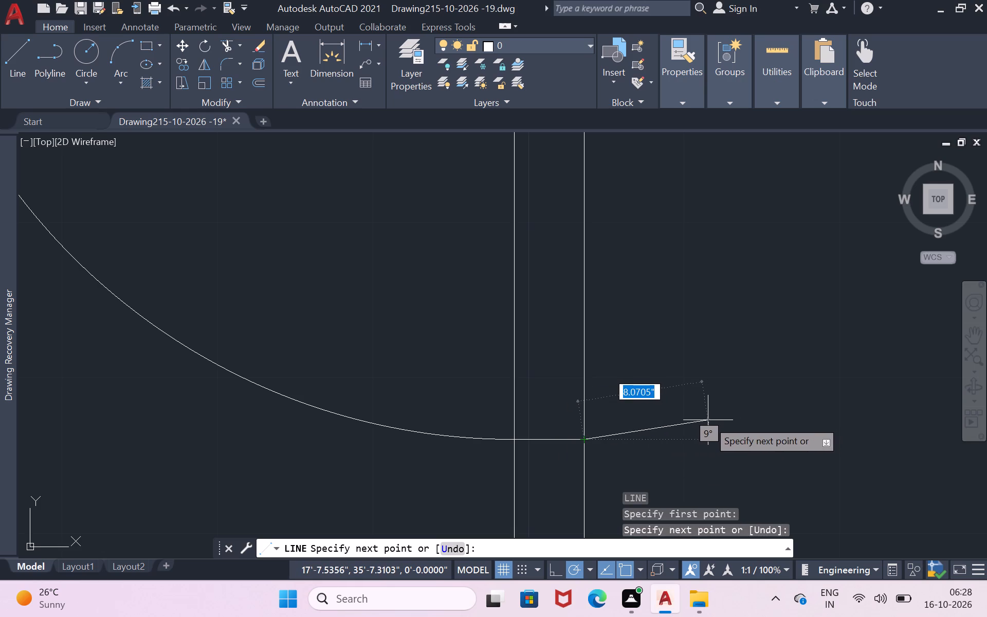
Trim the side wall's room-side line across the middle-left room's door opening.
{"action": "scroll", "coordinate": [708, 420], "scroll_direction": "down", "scroll_amount": 3}
{"action": "left_click", "coordinate": [979, 344]}
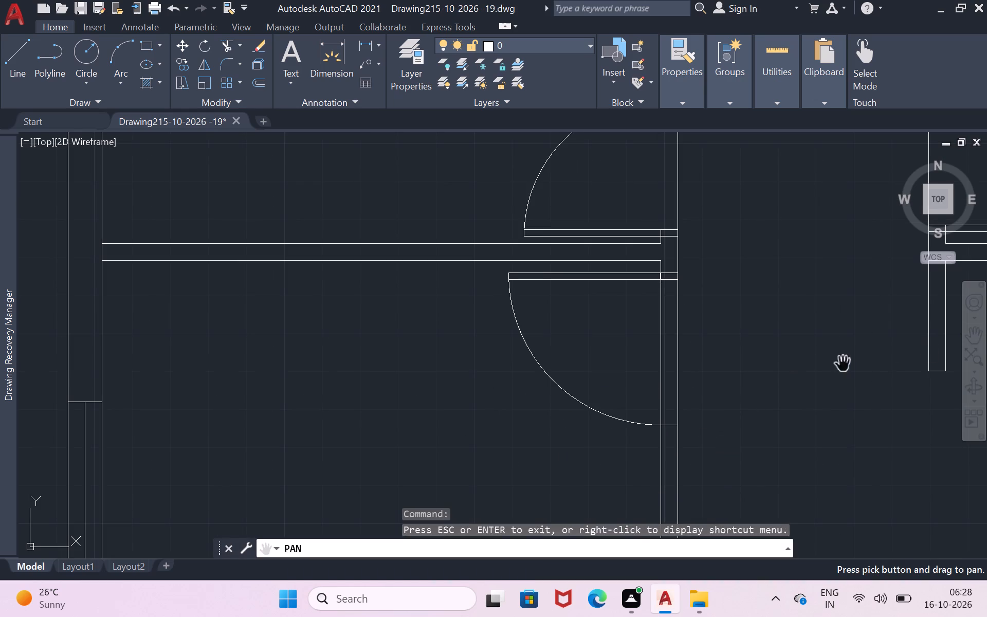
{"action": "left_click_drag", "start_coordinate": [719, 365], "coordinate": [635, 252]}
{"action": "scroll", "coordinate": [633, 251], "scroll_direction": "down", "scroll_amount": 1}
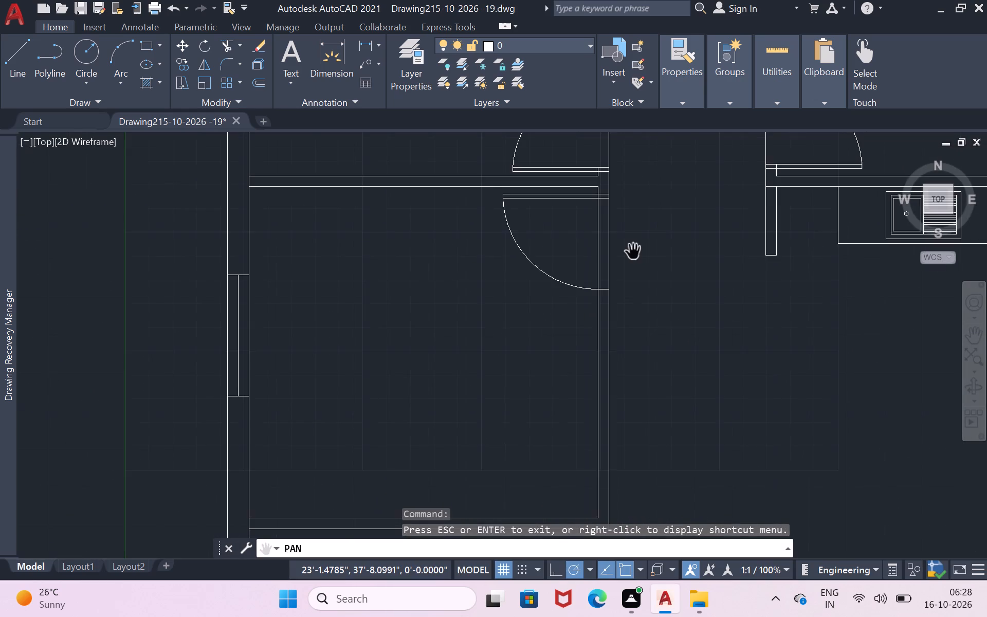
{"action": "left_click_drag", "start_coordinate": [632, 252], "coordinate": [516, 355]}
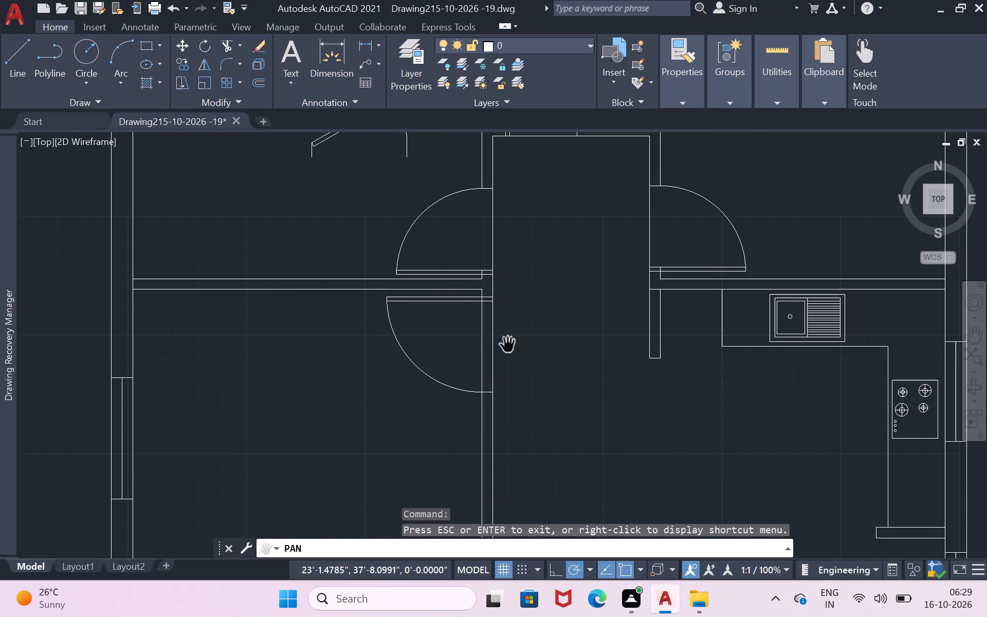
{"action": "key", "text": "t"}
{"action": "key", "text": "r"}
{"action": "key", "text": "Escape"}
{"action": "key", "text": "t"}
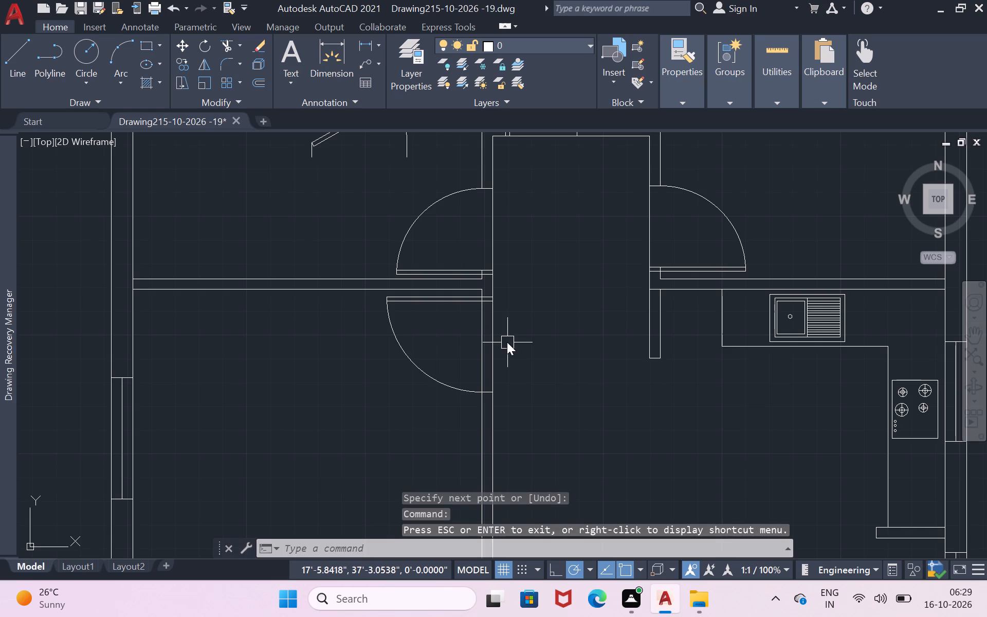
{"action": "key", "text": "r"}
{"action": "left_click", "coordinate": [549, 380]}
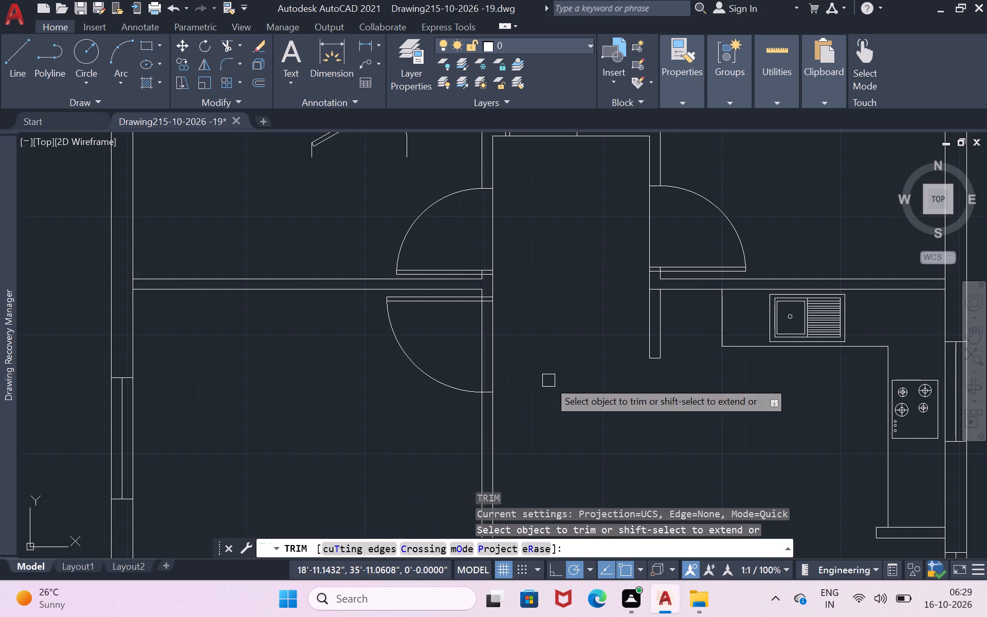
{"action": "left_click", "coordinate": [481, 342]}
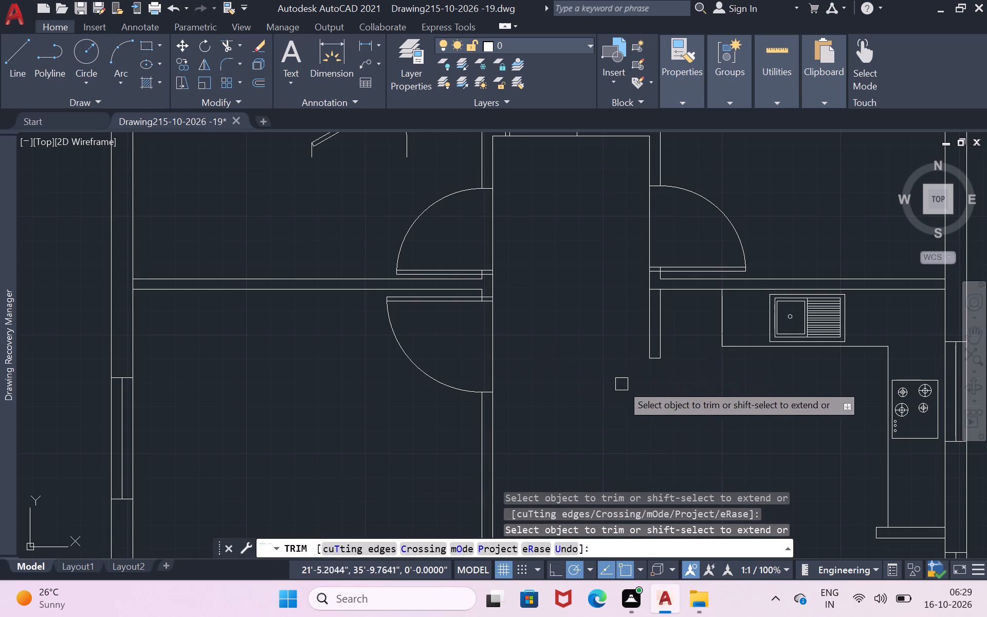
{"action": "key", "text": "Return"}
Move the loose, partly open door block from the upper-left room to the open hall just above the lower-right room's top wall.
{"action": "scroll", "coordinate": [627, 385], "scroll_direction": "down", "scroll_amount": 2}
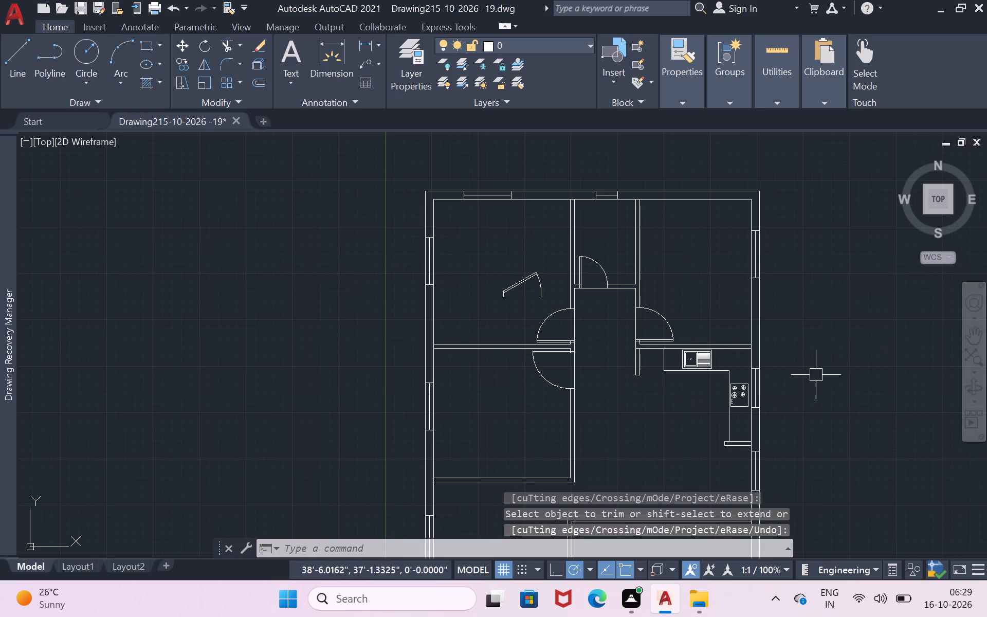
{"action": "left_click", "coordinate": [979, 332]}
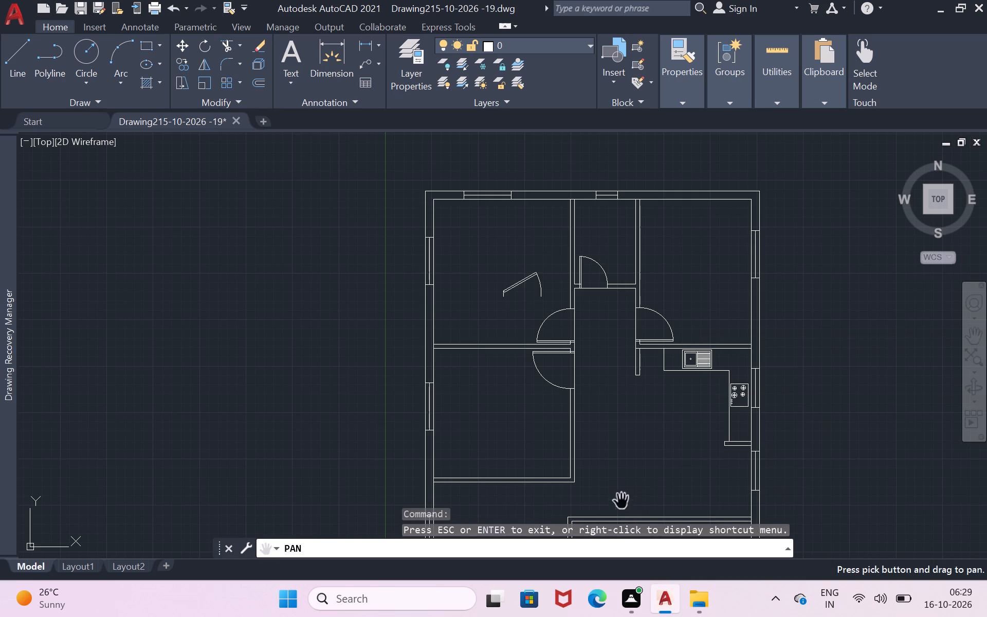
{"action": "left_click_drag", "start_coordinate": [617, 478], "coordinate": [521, 443]}
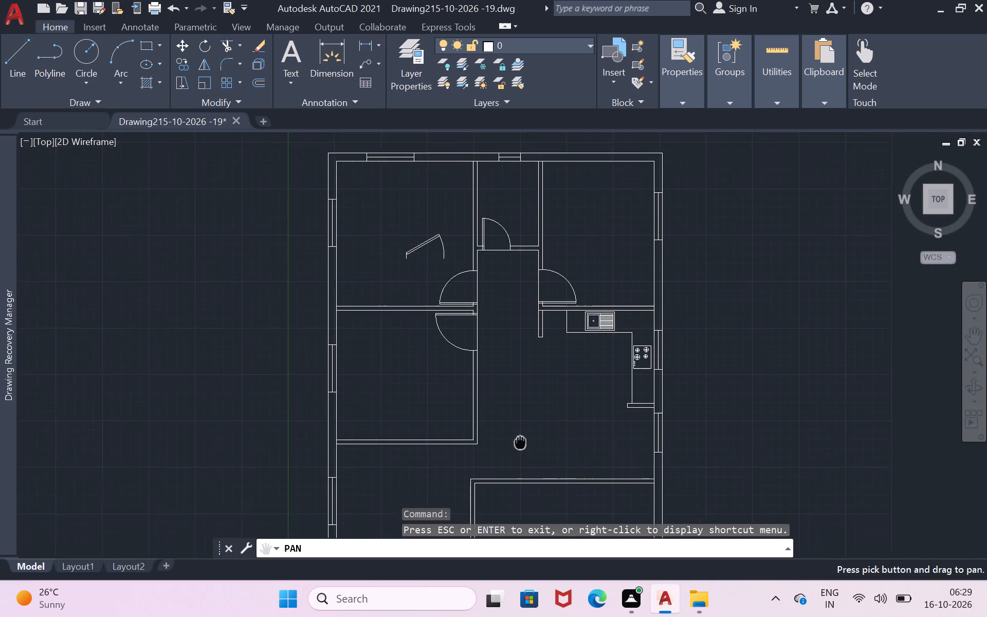
{"action": "left_click_drag", "start_coordinate": [521, 443], "coordinate": [536, 470]}
{"action": "key", "text": "Return"}
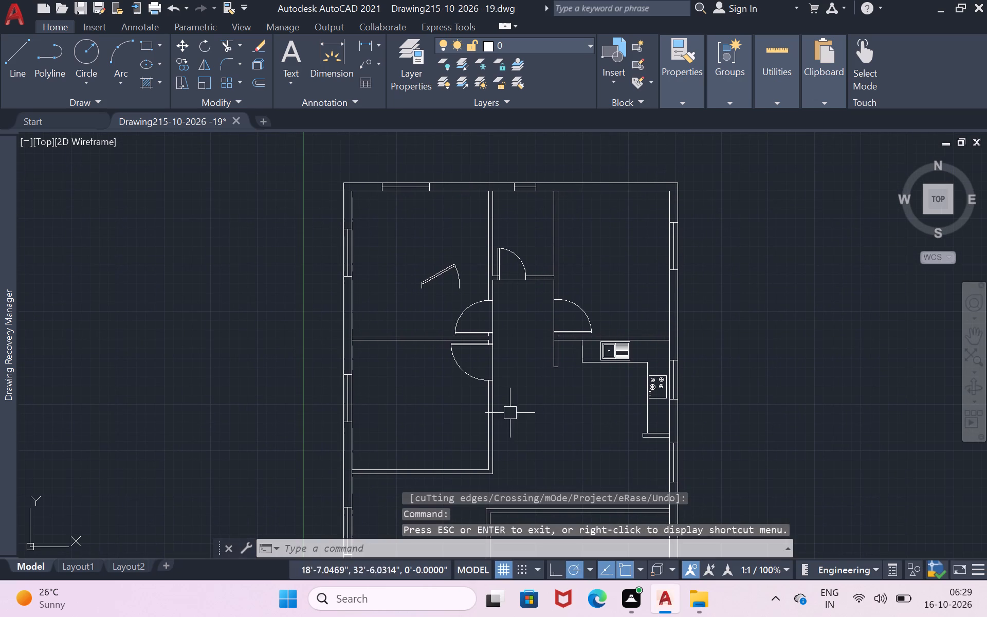
{"action": "left_click", "coordinate": [443, 269]}
{"action": "key", "text": "m"}
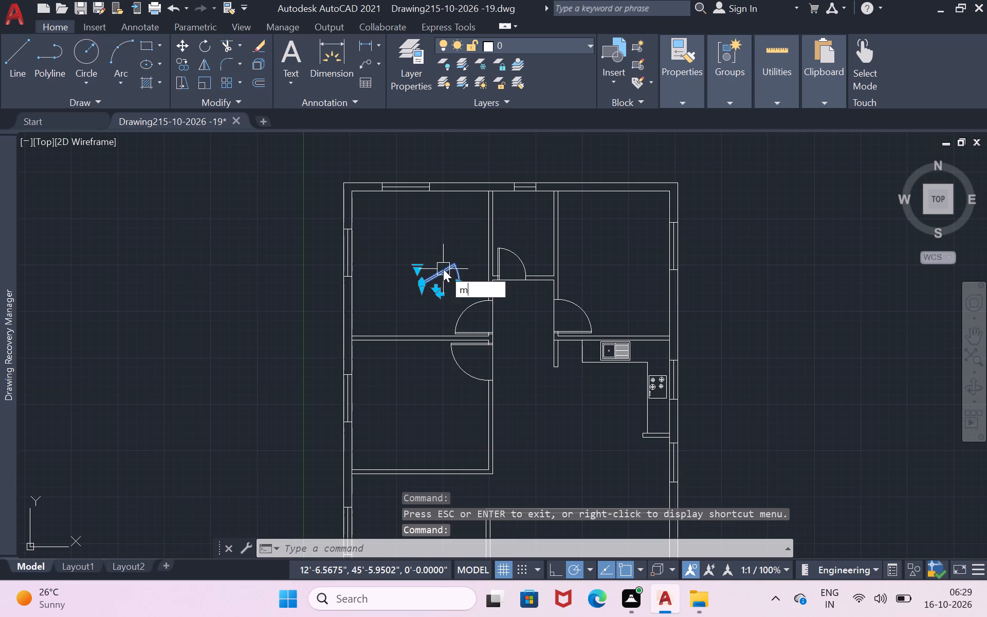
{"action": "key", "text": "Return"}
{"action": "left_click", "coordinate": [443, 269]}
{"action": "scroll", "coordinate": [541, 446], "scroll_direction": "down", "scroll_amount": 2}
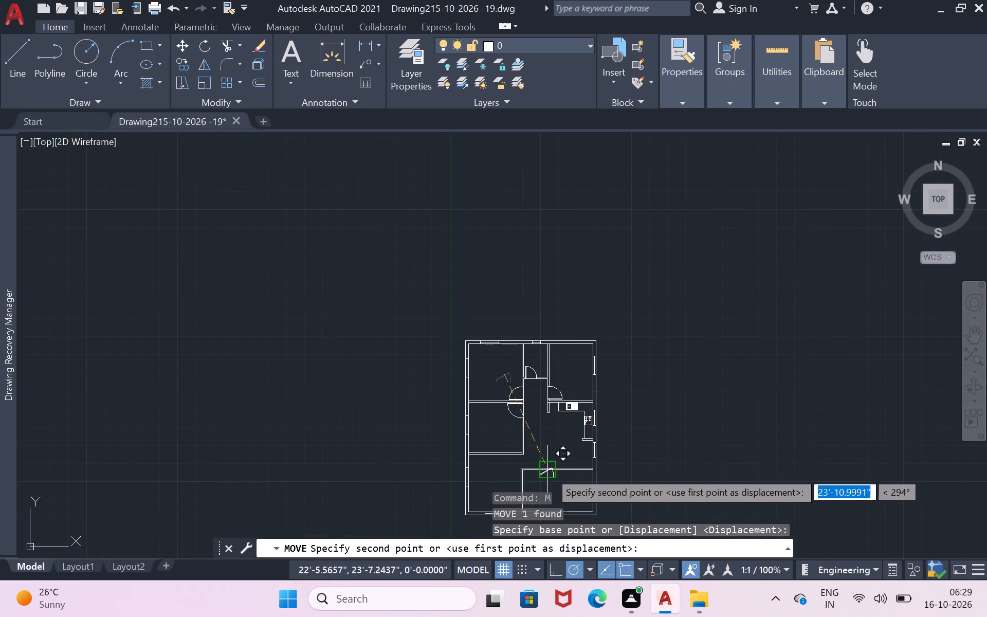
{"action": "scroll", "coordinate": [551, 488], "scroll_direction": "up", "scroll_amount": 3}
{"action": "left_click", "coordinate": [507, 362]}
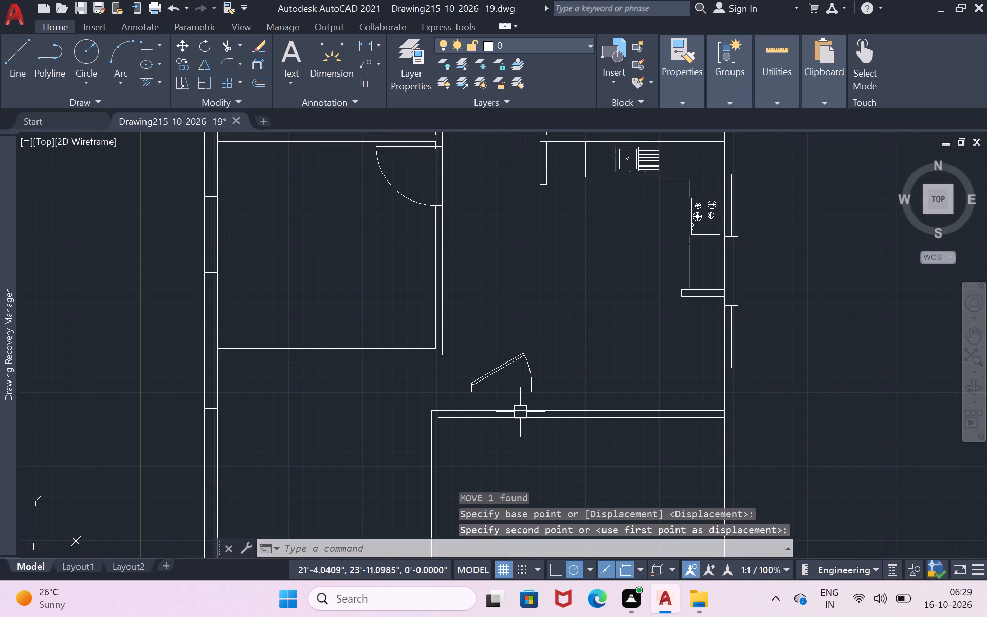
Change the moved door block's opening angle to fully open, with its leaf perpendicular to the opening.
{"action": "left_click", "coordinate": [487, 373]}
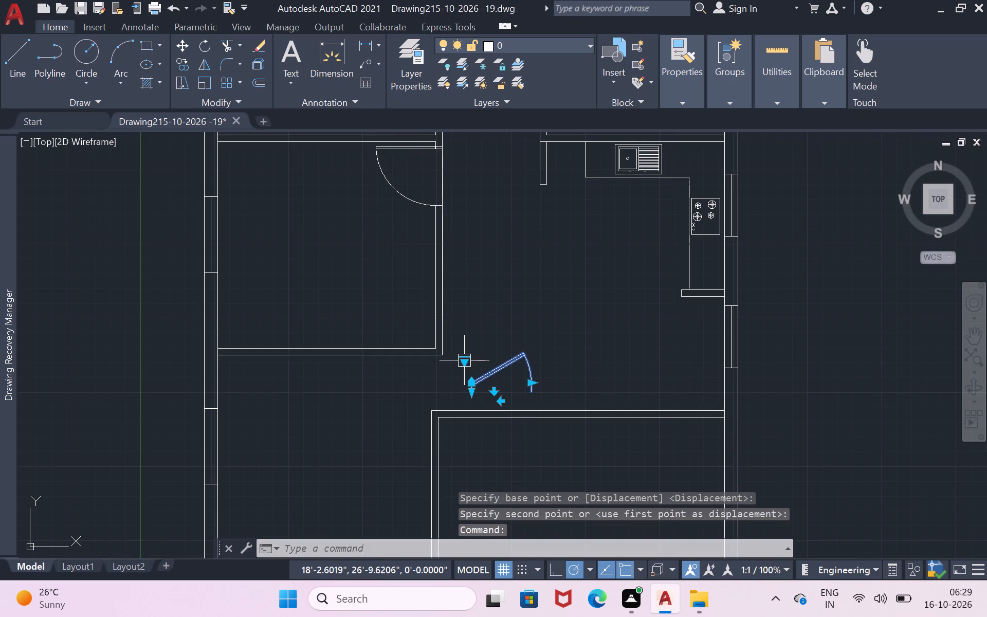
{"action": "left_click", "coordinate": [466, 357]}
{"action": "left_click", "coordinate": [509, 424]}
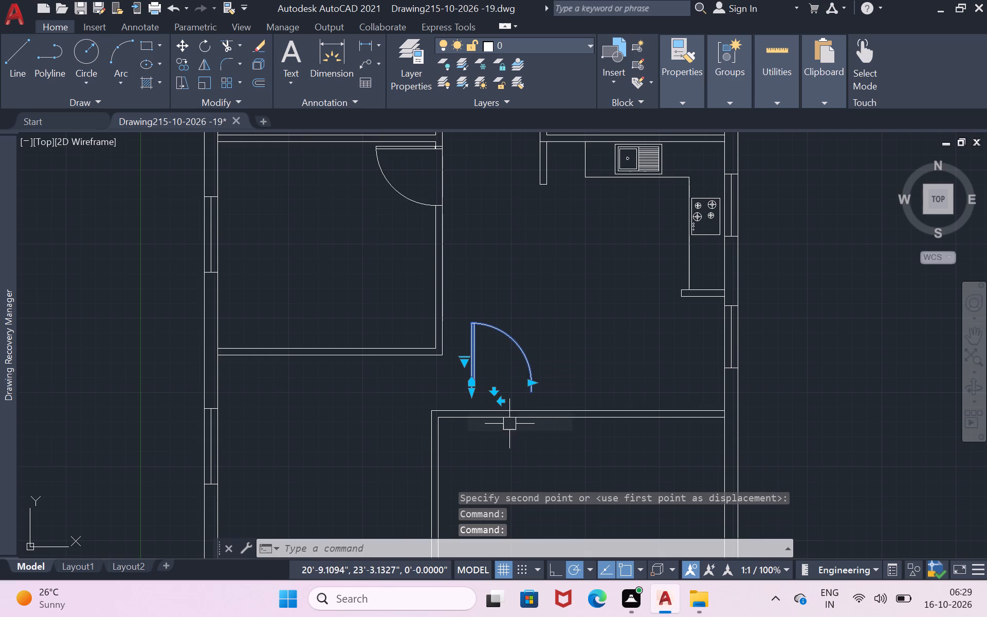
Set the width of the loose door block above the lower-right room to 3'.
{"action": "left_click_drag", "start_coordinate": [531, 384], "coordinate": [518, 384]}
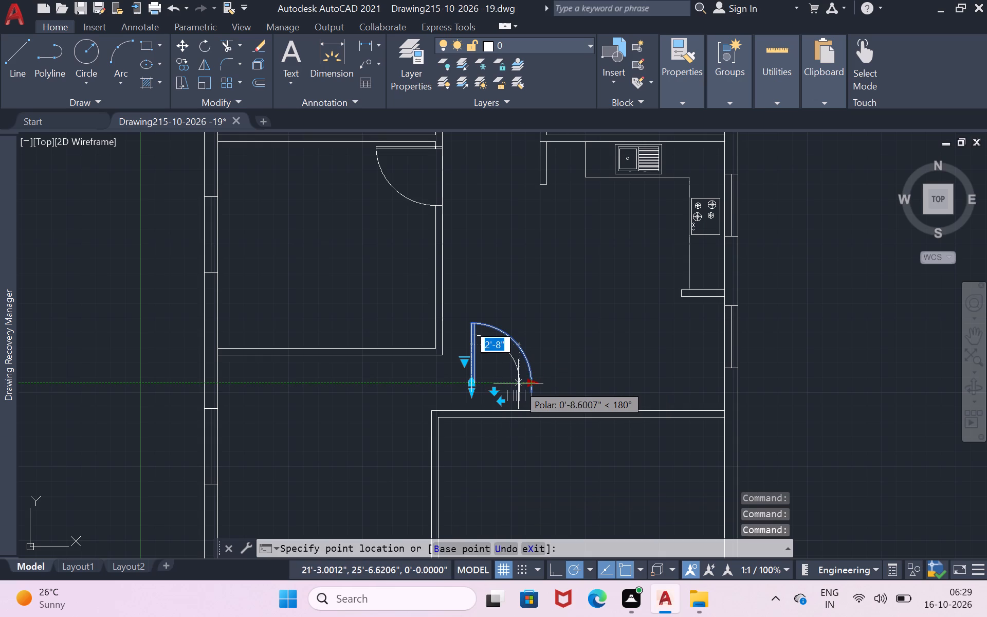
{"action": "left_click_drag", "start_coordinate": [518, 384], "coordinate": [523, 383]}
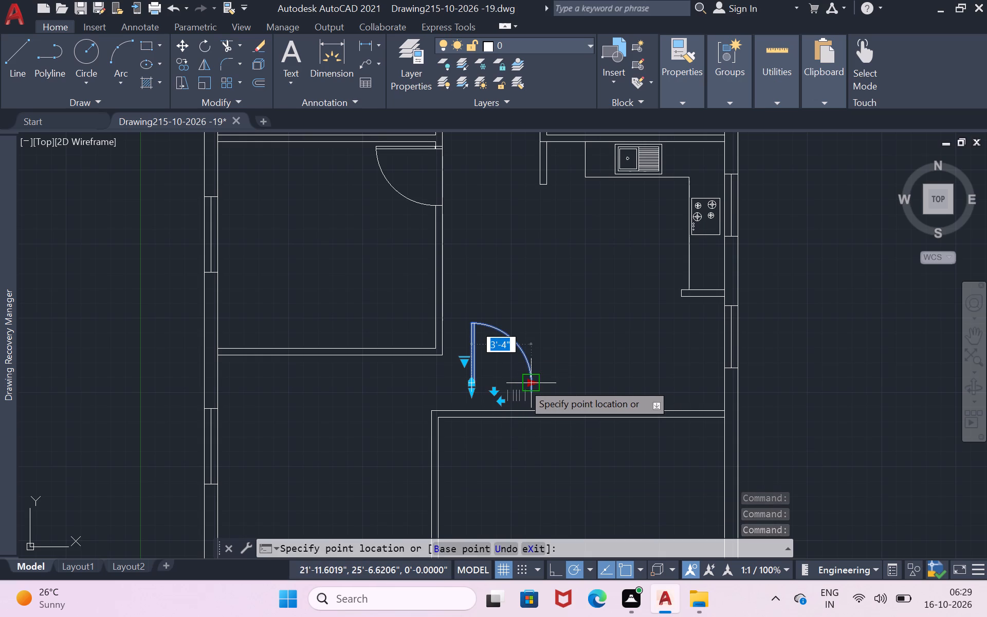
{"action": "left_click", "coordinate": [523, 383]}
{"action": "left_click", "coordinate": [529, 385]}
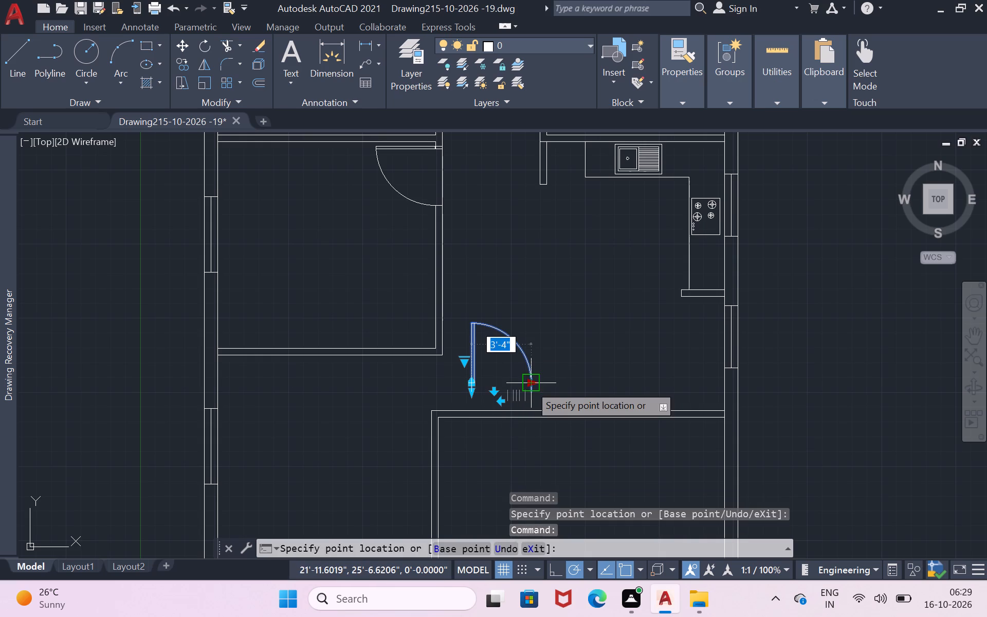
{"action": "left_click", "coordinate": [529, 385]}
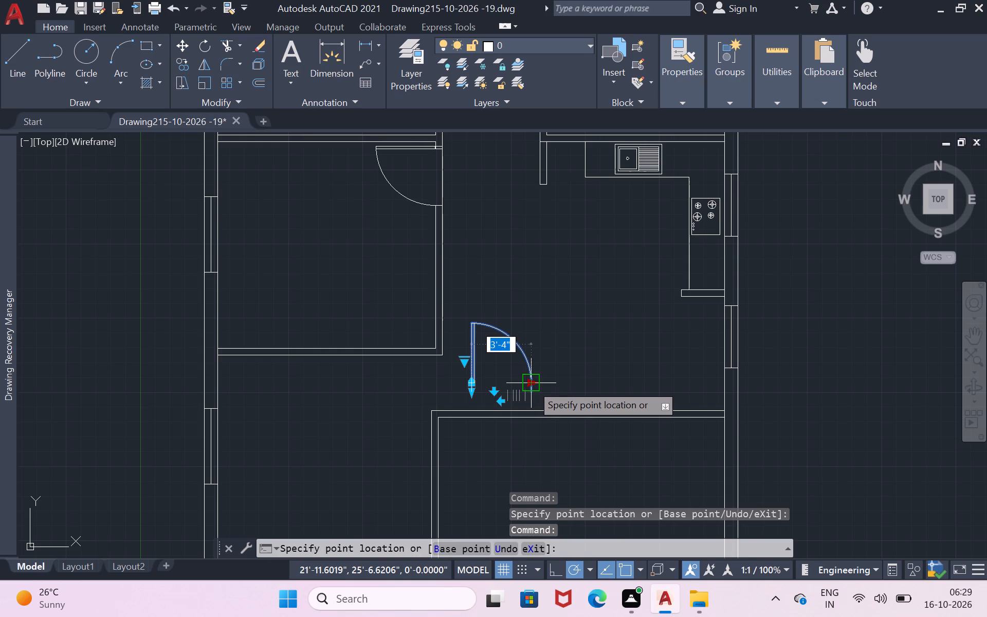
{"action": "key", "text": "BackSpace"}
{"action": "key", "text": "3"}
{"action": "key", "text": "apostrophe"}
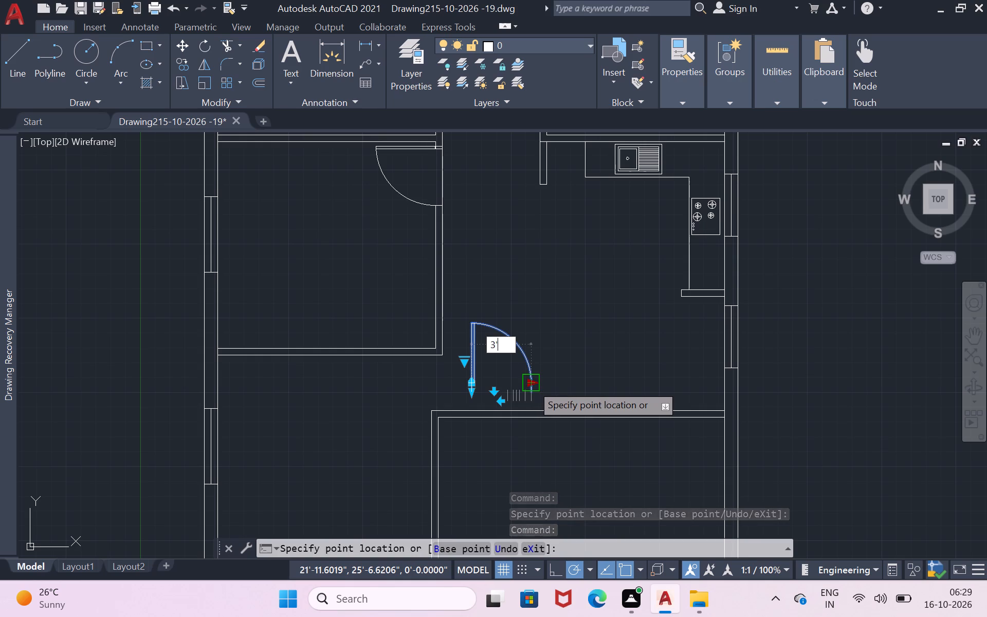
{"action": "key", "text": "Return"}
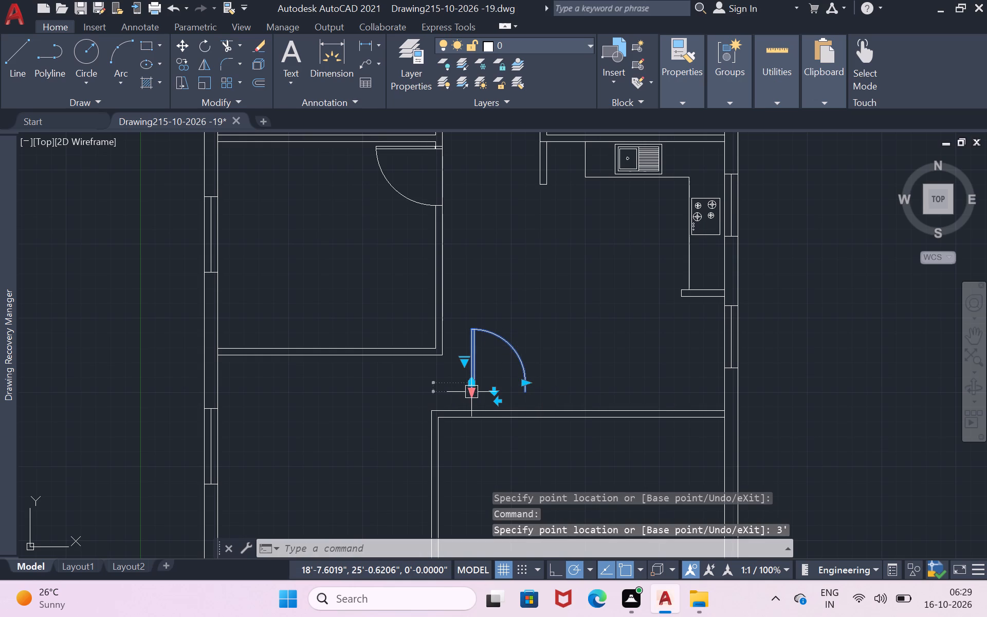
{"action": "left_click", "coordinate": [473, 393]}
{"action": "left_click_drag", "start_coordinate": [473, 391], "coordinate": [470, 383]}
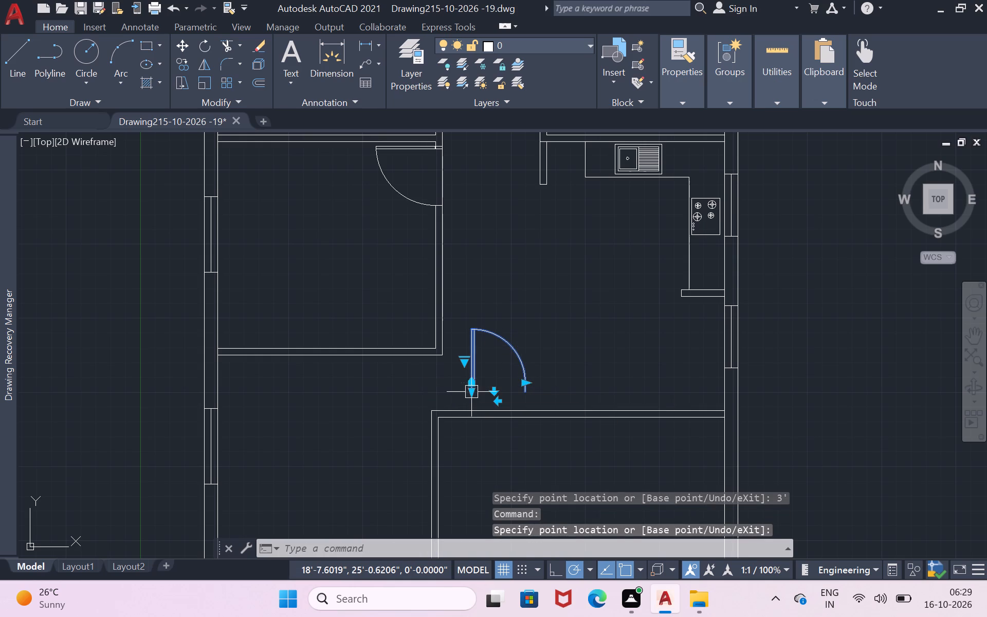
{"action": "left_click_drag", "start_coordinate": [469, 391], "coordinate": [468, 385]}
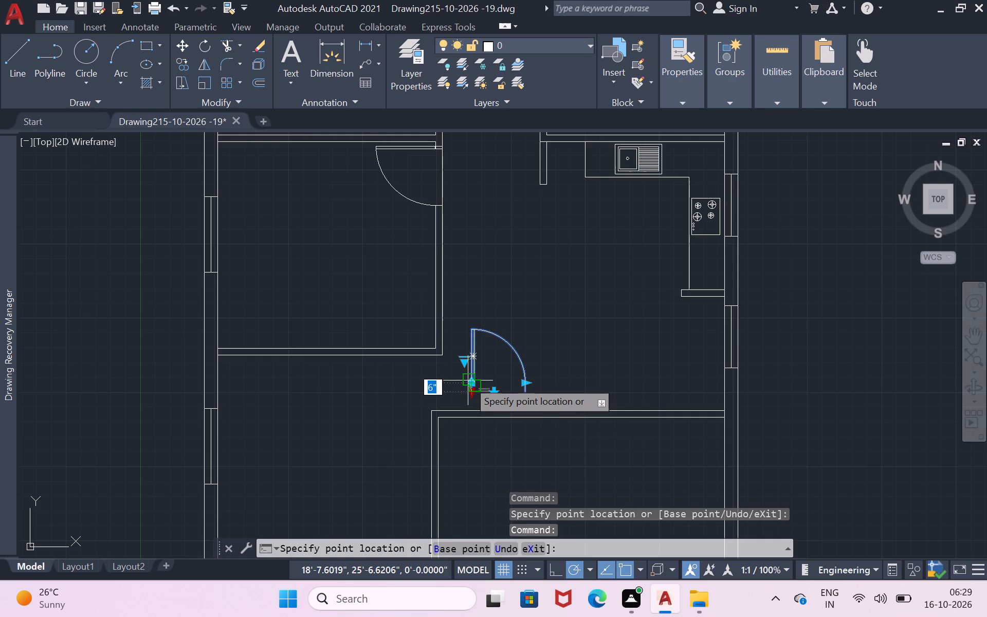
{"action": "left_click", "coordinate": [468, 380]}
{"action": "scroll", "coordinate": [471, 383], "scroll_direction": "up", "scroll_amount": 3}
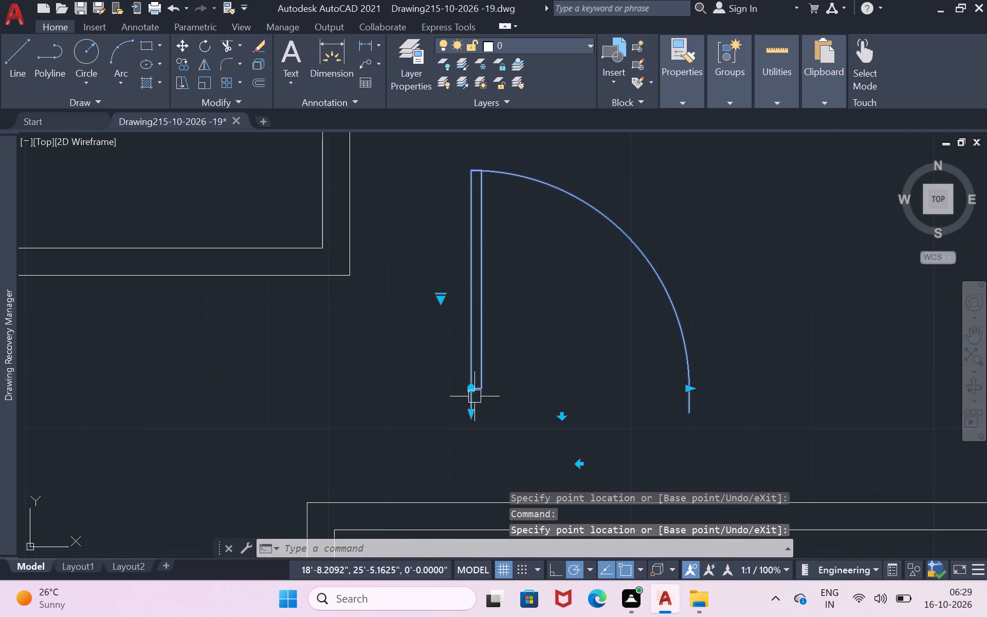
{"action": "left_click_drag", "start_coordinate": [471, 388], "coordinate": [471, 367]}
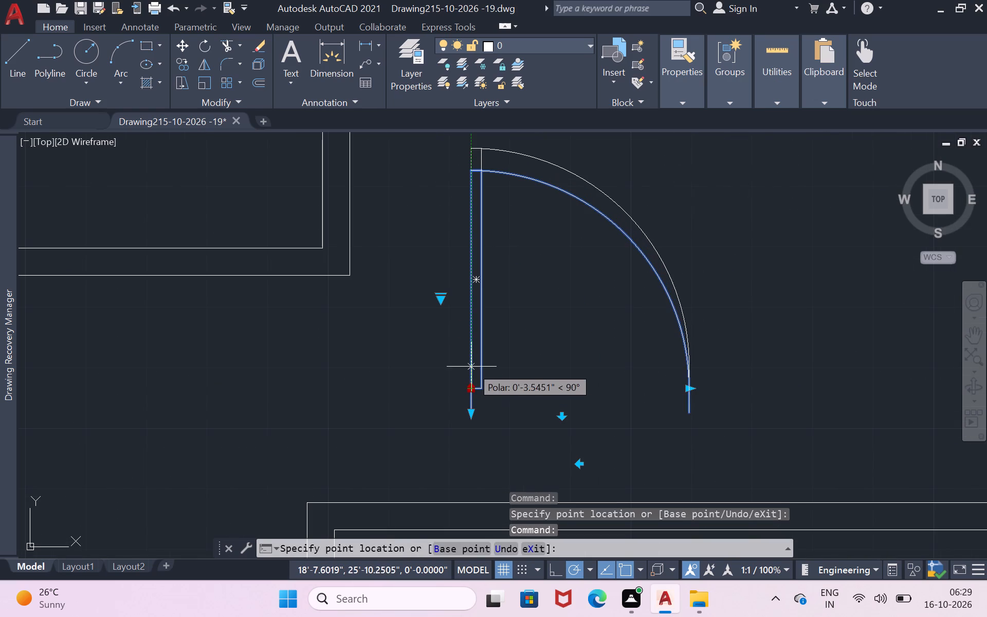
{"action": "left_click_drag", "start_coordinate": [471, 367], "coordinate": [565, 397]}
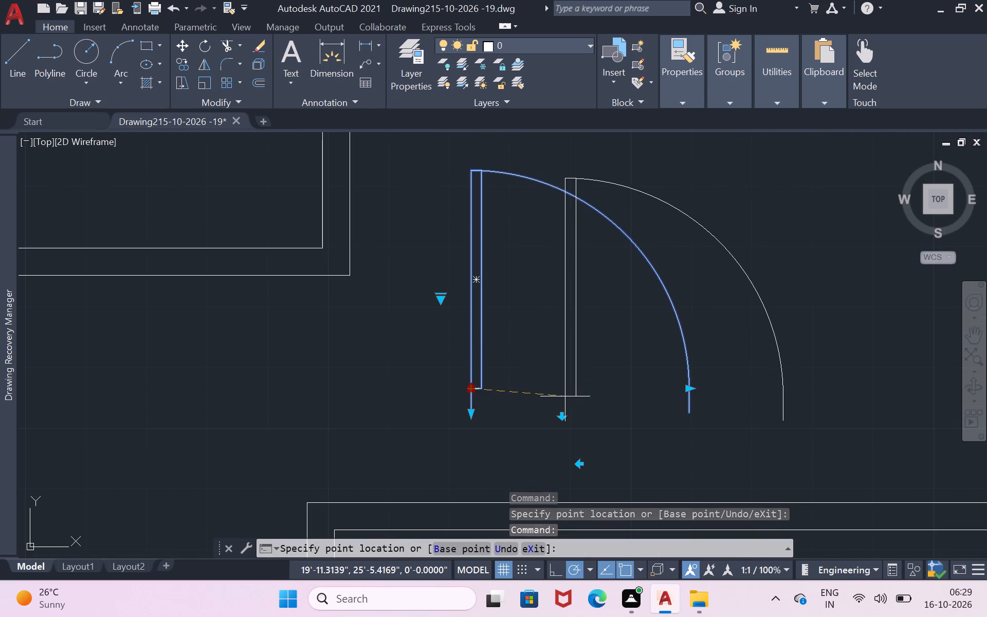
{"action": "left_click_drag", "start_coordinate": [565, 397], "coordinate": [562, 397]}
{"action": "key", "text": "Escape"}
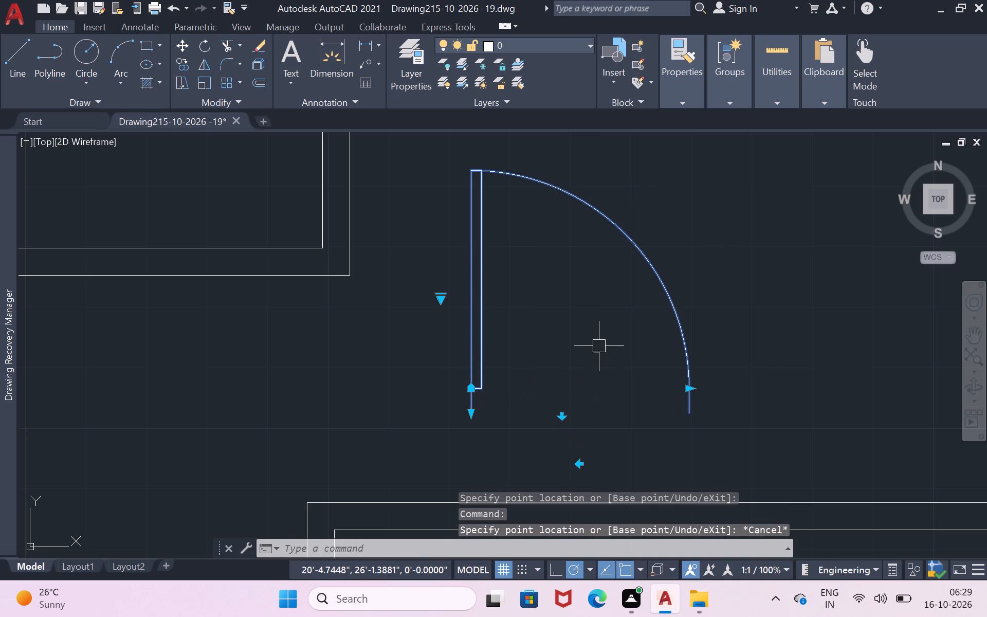
Move the 3' door block into the lower-right room's top wall near its left corner, with the leaf's hinge end on the wall's hall-side line.
{"action": "scroll", "coordinate": [599, 340], "scroll_direction": "down", "scroll_amount": 2}
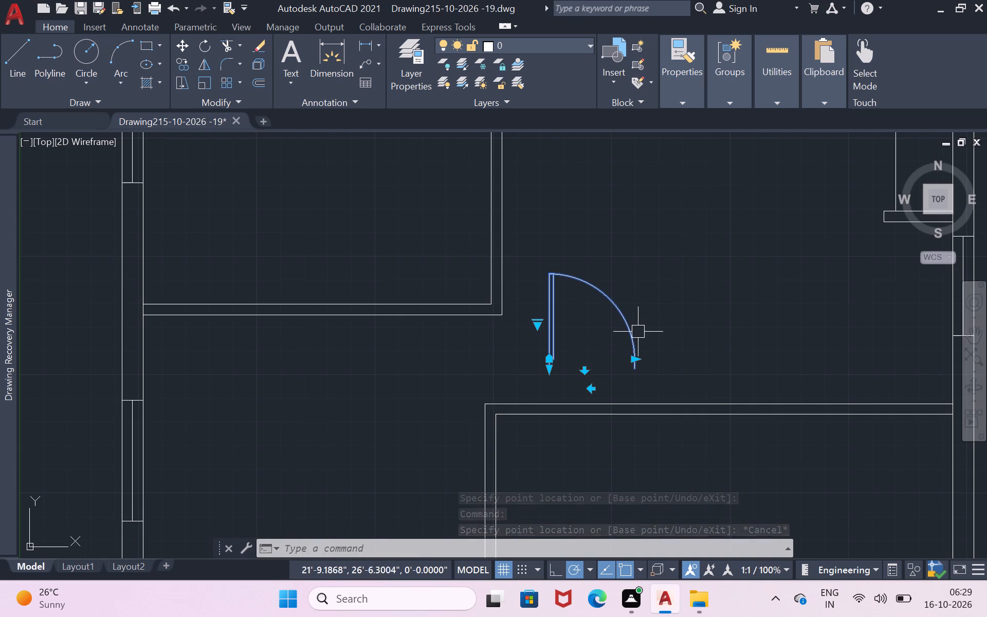
{"action": "left_click", "coordinate": [633, 334]}
{"action": "key", "text": "m"}
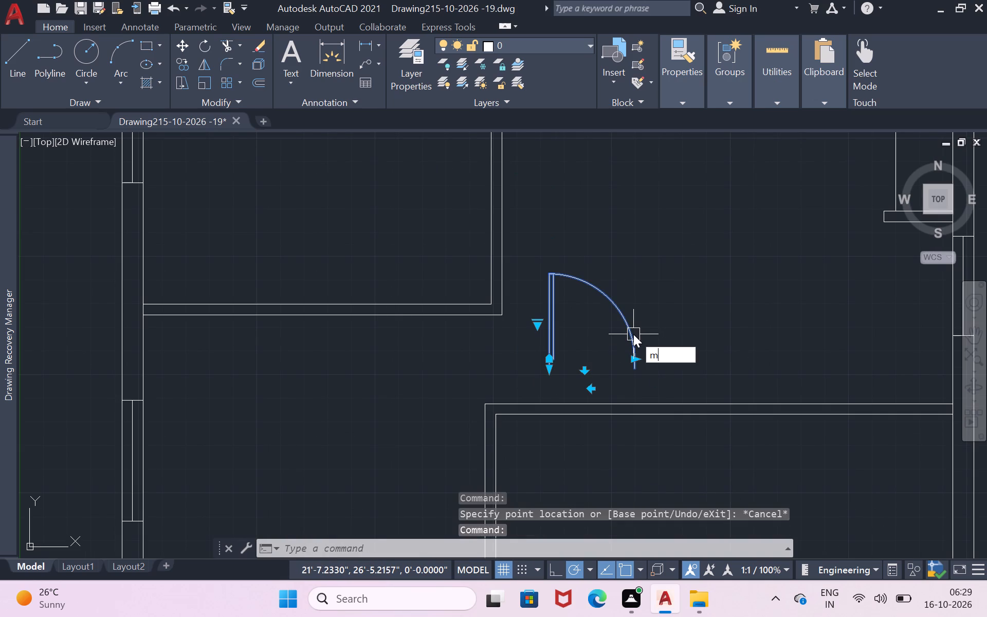
{"action": "key", "text": "Return"}
{"action": "left_click", "coordinate": [633, 334]}
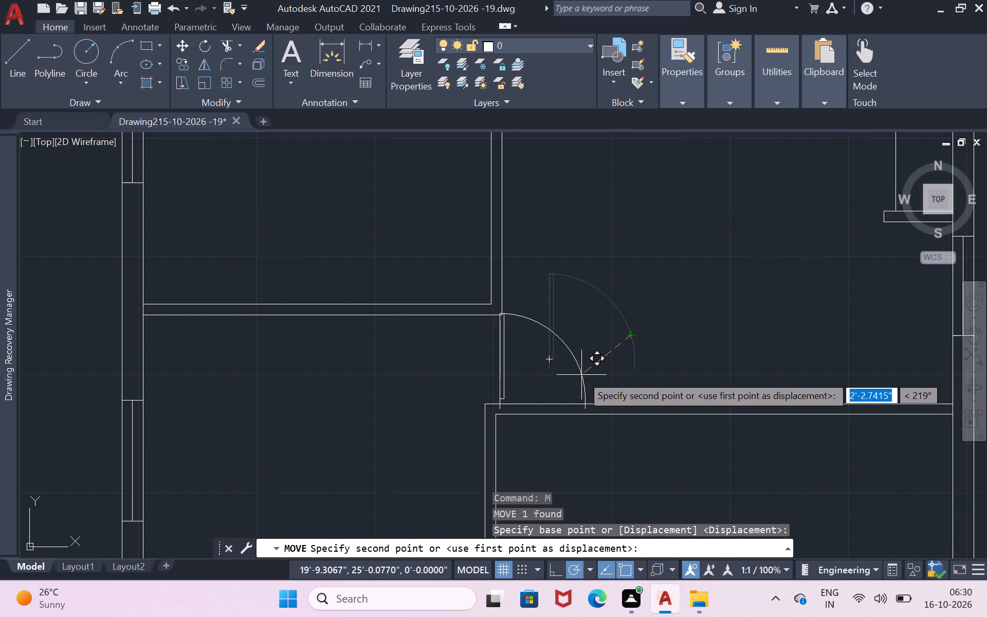
{"action": "scroll", "coordinate": [611, 388], "scroll_direction": "up", "scroll_amount": 2}
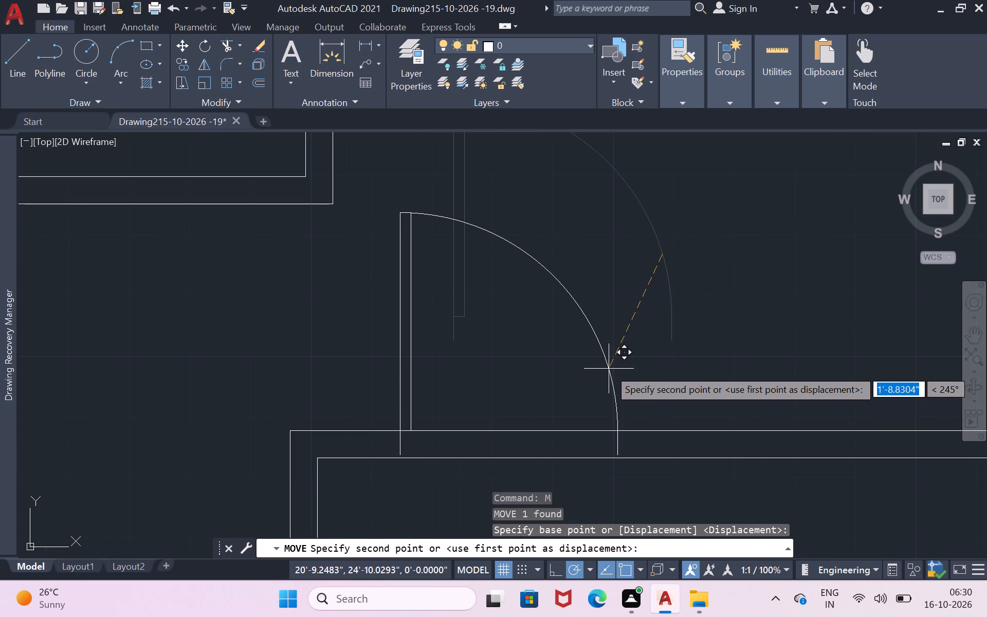
{"action": "left_click", "coordinate": [609, 369]}
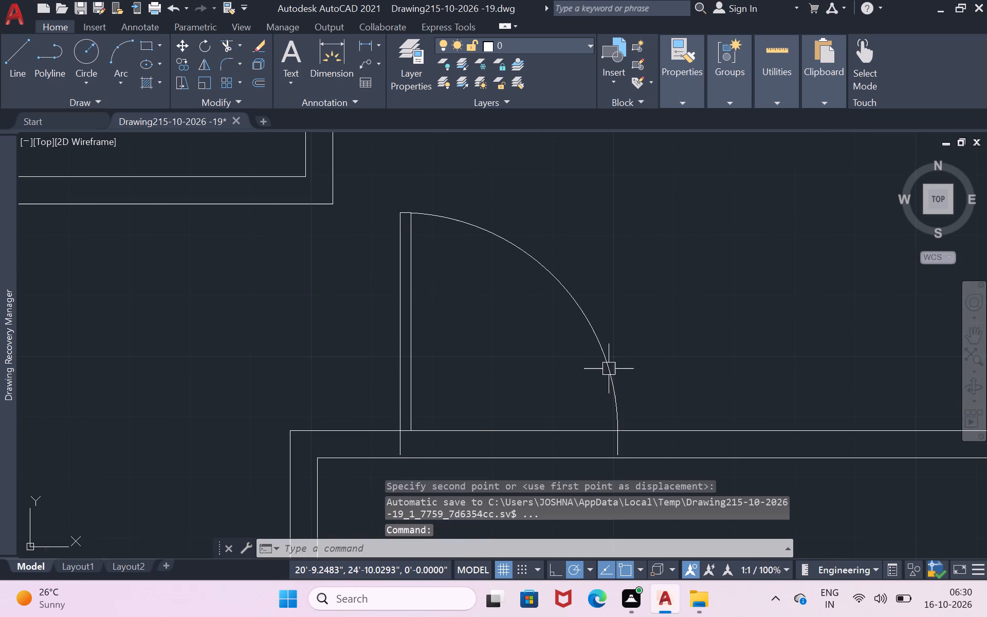
Draw a vertical line about 0.52" long from the end of the hinge-side jamb line to the wall's room-side face.
{"action": "scroll", "coordinate": [609, 369], "scroll_direction": "down", "scroll_amount": 2}
{"action": "scroll", "coordinate": [576, 422], "scroll_direction": "up", "scroll_amount": 2}
{"action": "scroll", "coordinate": [501, 321], "scroll_direction": "down", "scroll_amount": 3}
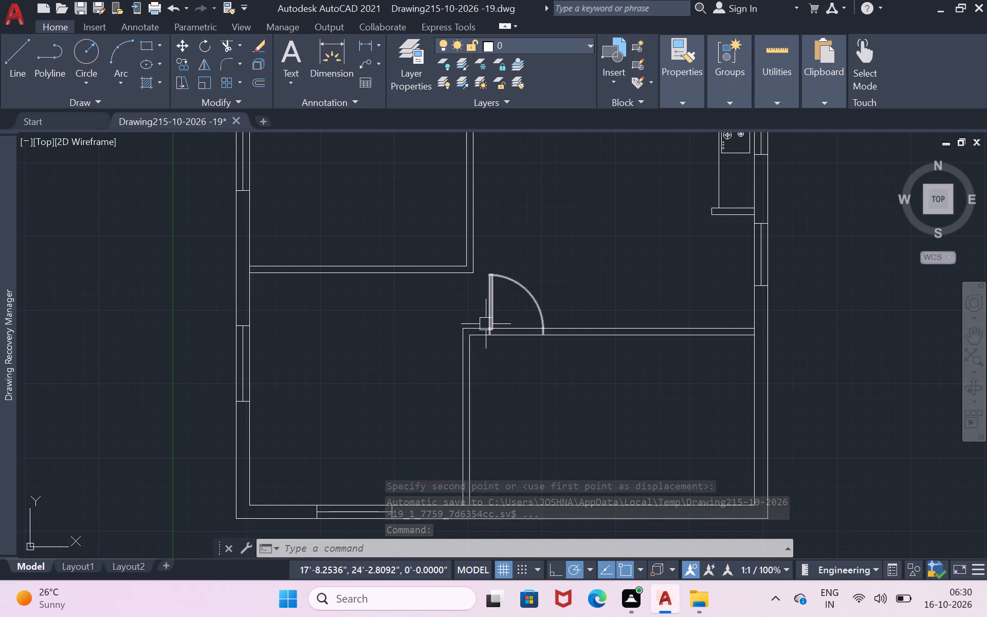
{"action": "scroll", "coordinate": [486, 324], "scroll_direction": "up", "scroll_amount": 4}
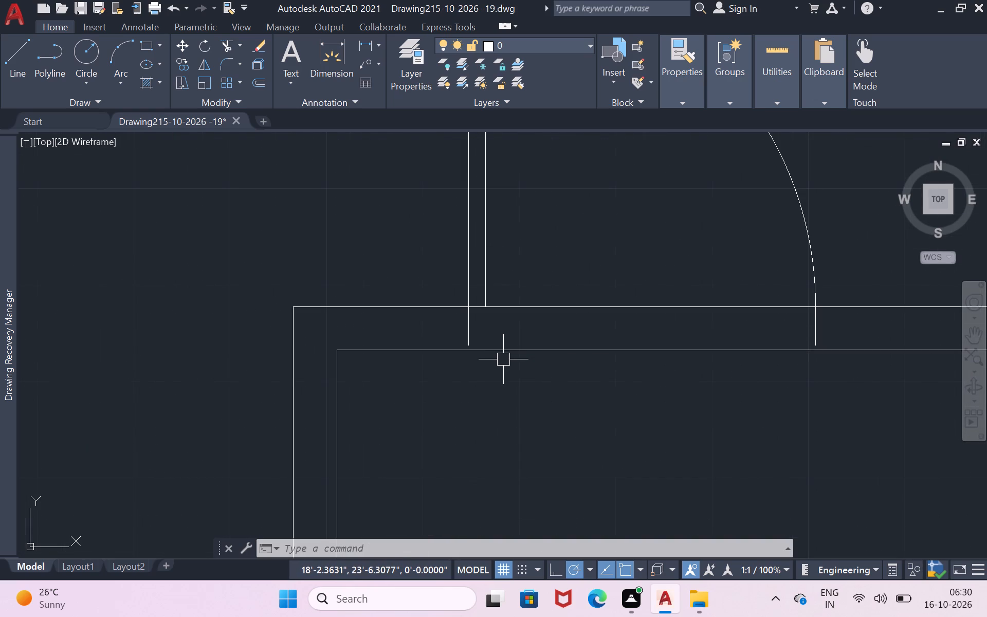
{"action": "key", "text": "l"}
{"action": "key", "text": "Return"}
{"action": "scroll", "coordinate": [488, 350], "scroll_direction": "up", "scroll_amount": 2}
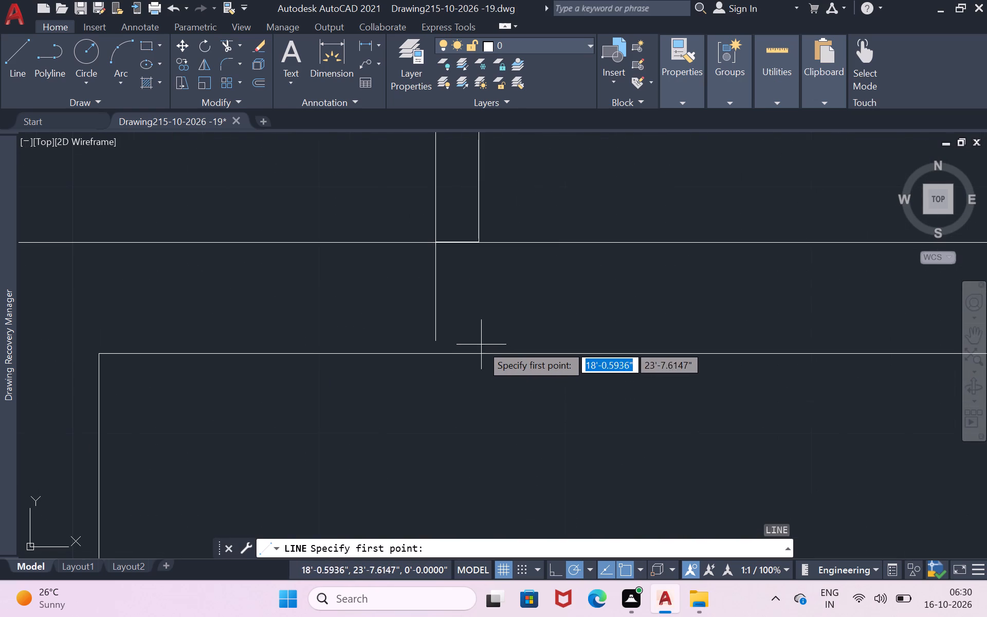
{"action": "left_click", "coordinate": [439, 344]}
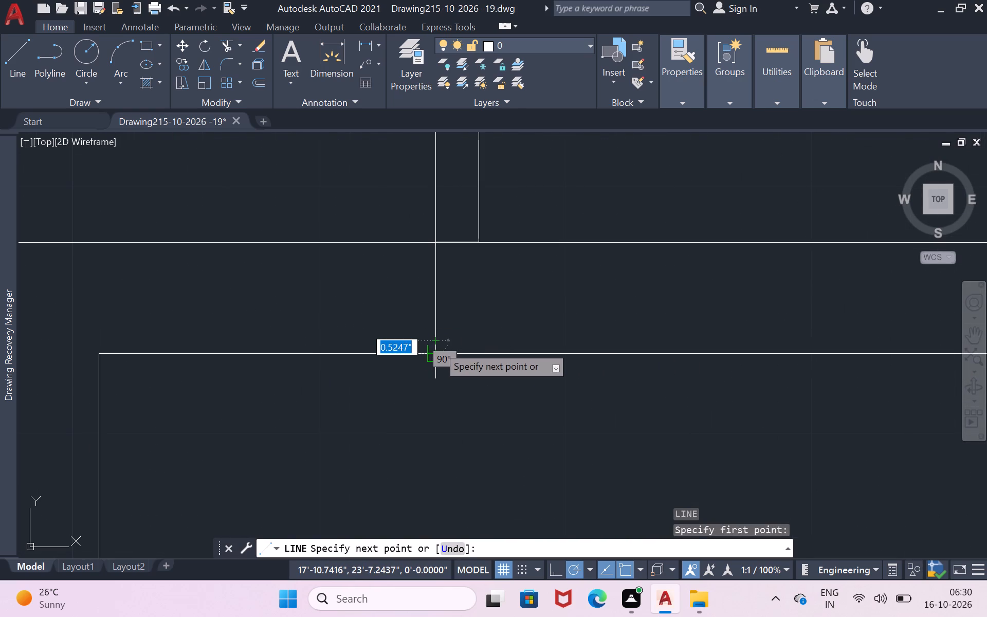
{"action": "left_click", "coordinate": [437, 346]}
{"action": "key", "text": "Return"}
Draw a vertical line from the inner corner of the door leaf's hinge end across the wall to its room-side face.
{"action": "key", "text": "Return"}
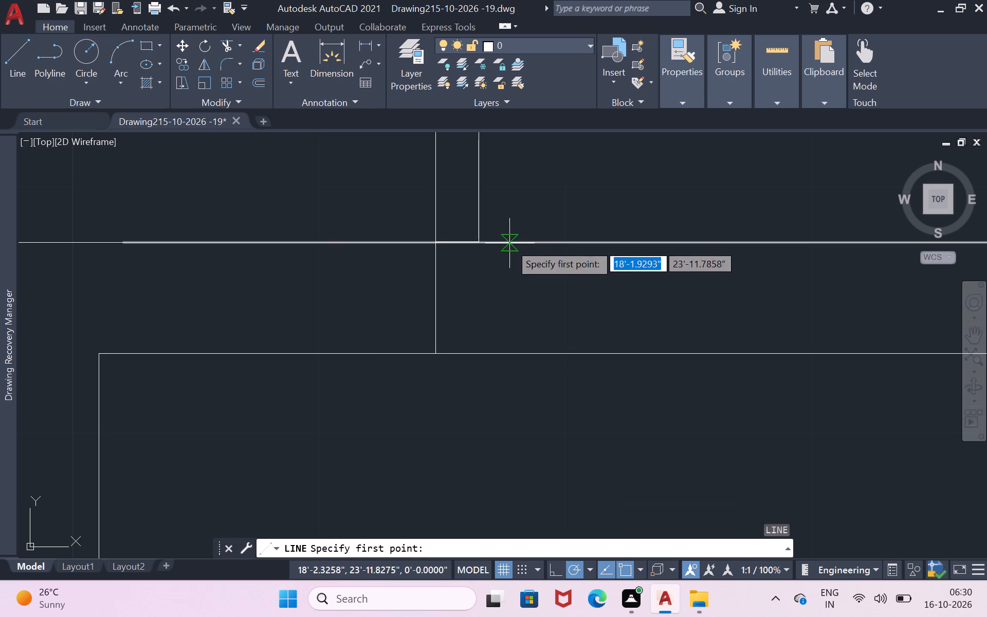
{"action": "left_click", "coordinate": [477, 237]}
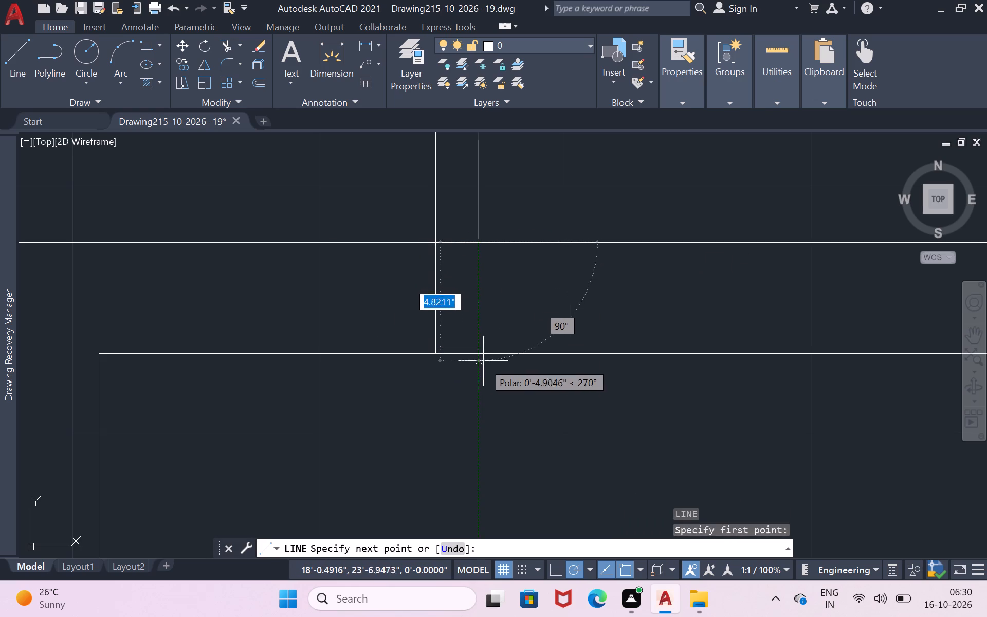
{"action": "left_click", "coordinate": [482, 354]}
{"action": "key", "text": "Return"}
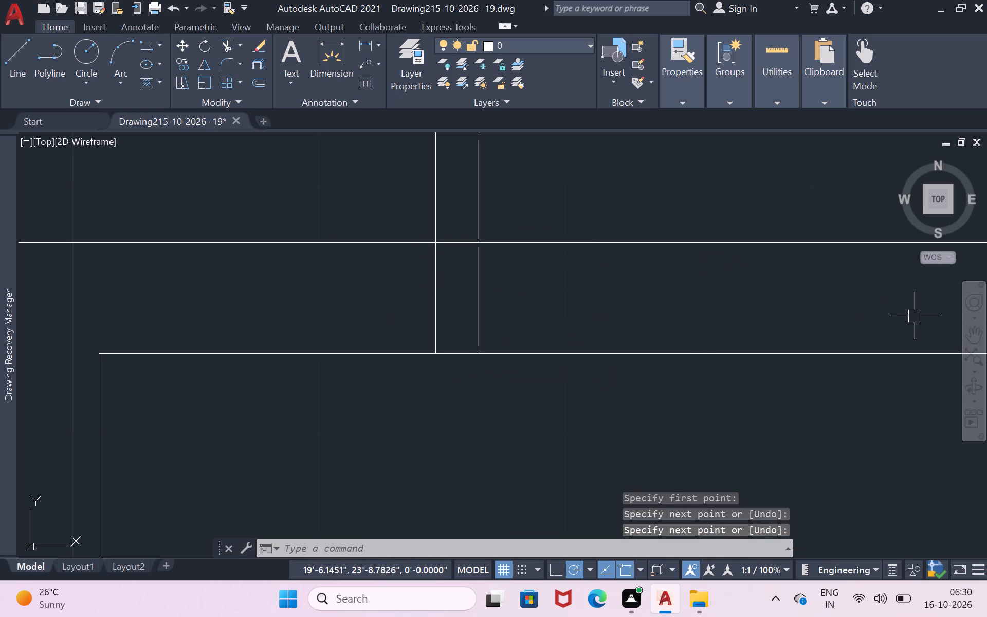
Draw a short vertical line from the end of the latch-side jamb line to the wall's room-side face.
{"action": "left_click", "coordinate": [967, 331]}
{"action": "scroll", "coordinate": [790, 322], "scroll_direction": "down", "scroll_amount": 1}
{"action": "left_click_drag", "start_coordinate": [787, 322], "coordinate": [708, 335]}
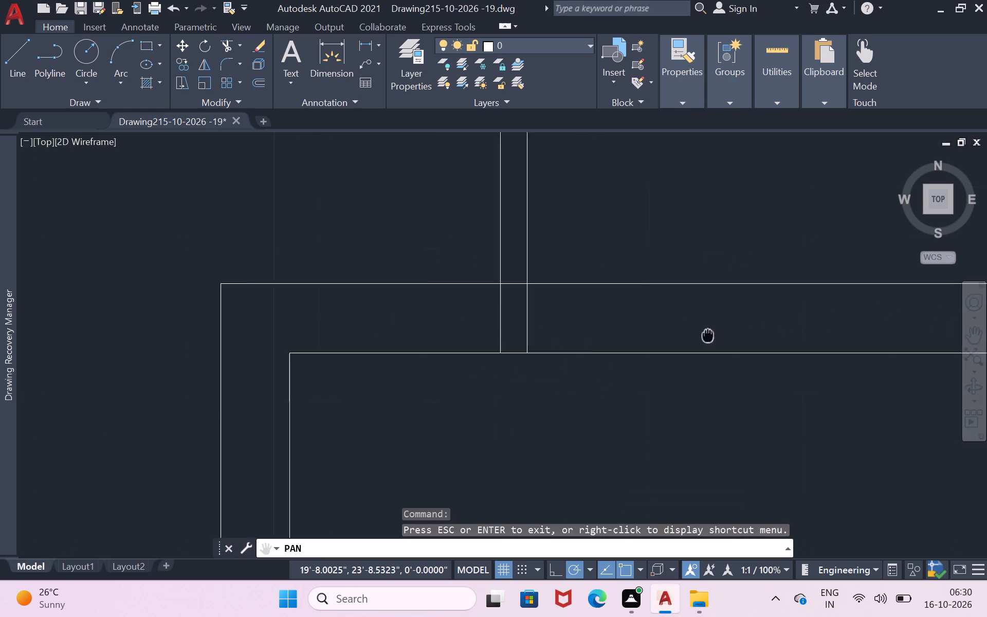
{"action": "left_click_drag", "start_coordinate": [708, 335], "coordinate": [301, 369]}
{"action": "scroll", "coordinate": [701, 371], "scroll_direction": "up", "scroll_amount": 3}
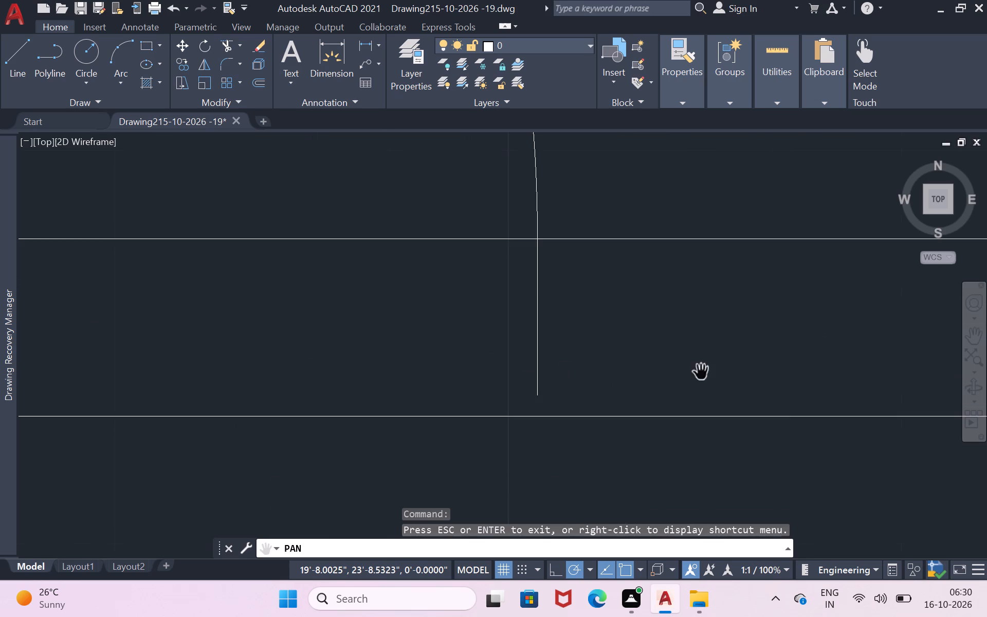
{"action": "key", "text": "Return"}
{"action": "key", "text": "l"}
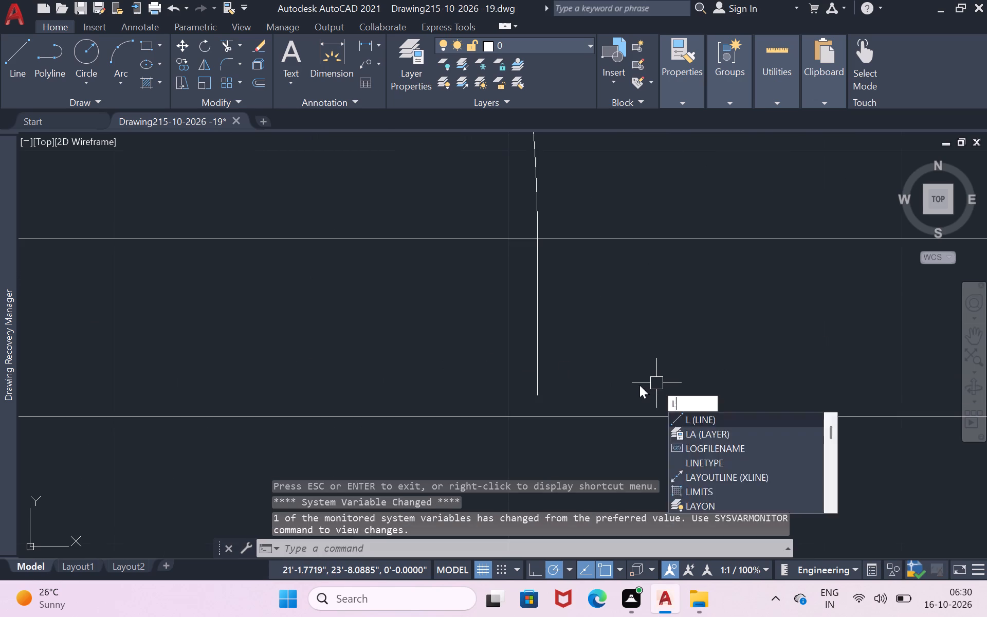
{"action": "key", "text": "Return"}
{"action": "left_click", "coordinate": [540, 395]}
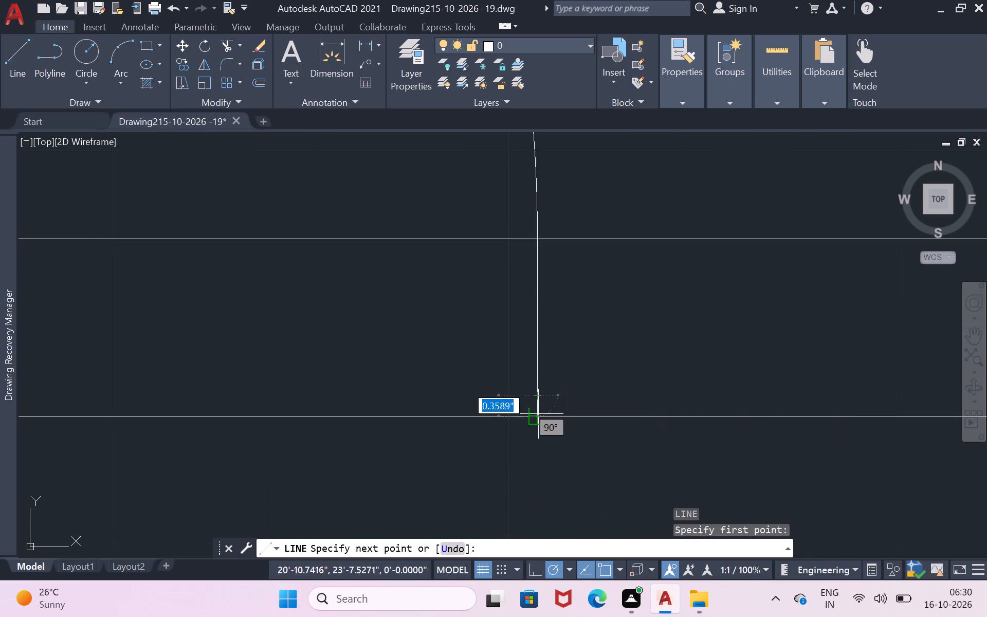
{"action": "left_click", "coordinate": [539, 414]}
{"action": "key", "text": "Return"}
Trim the top wall's hall-side line across the lower-right room's door opening, between the leaf and the latch-side jamb.
{"action": "scroll", "coordinate": [620, 370], "scroll_direction": "down", "scroll_amount": 2}
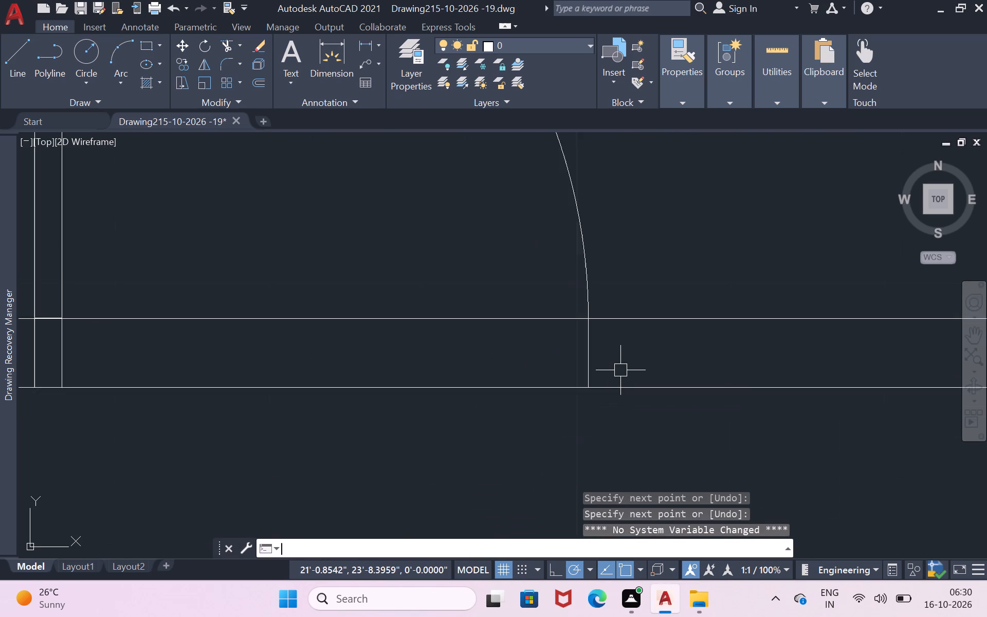
{"action": "scroll", "coordinate": [620, 370], "scroll_direction": "down", "scroll_amount": 1}
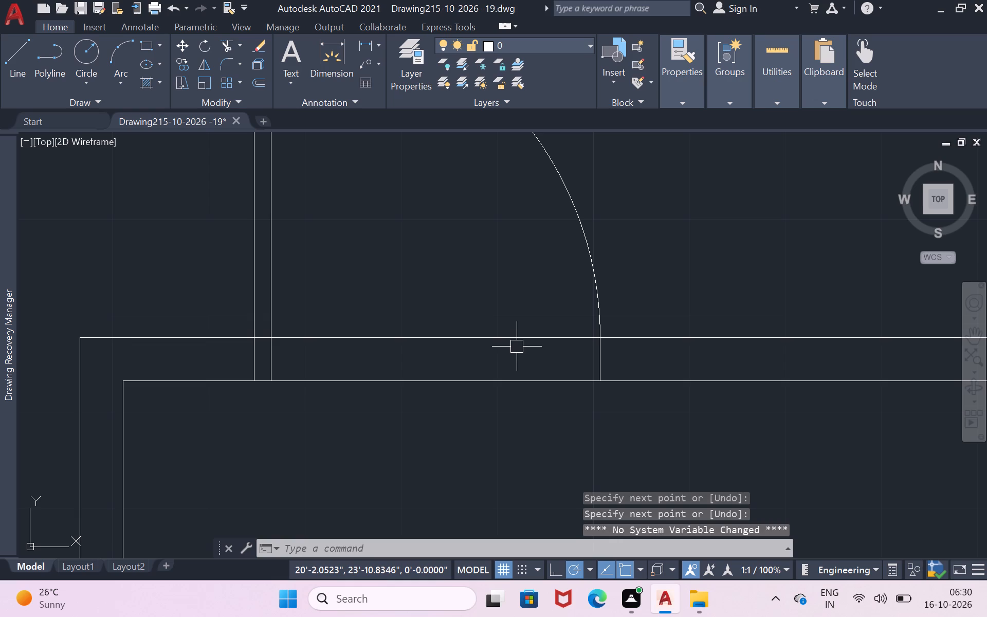
{"action": "type", "text": "tr"}
{"action": "key", "text": "space"}
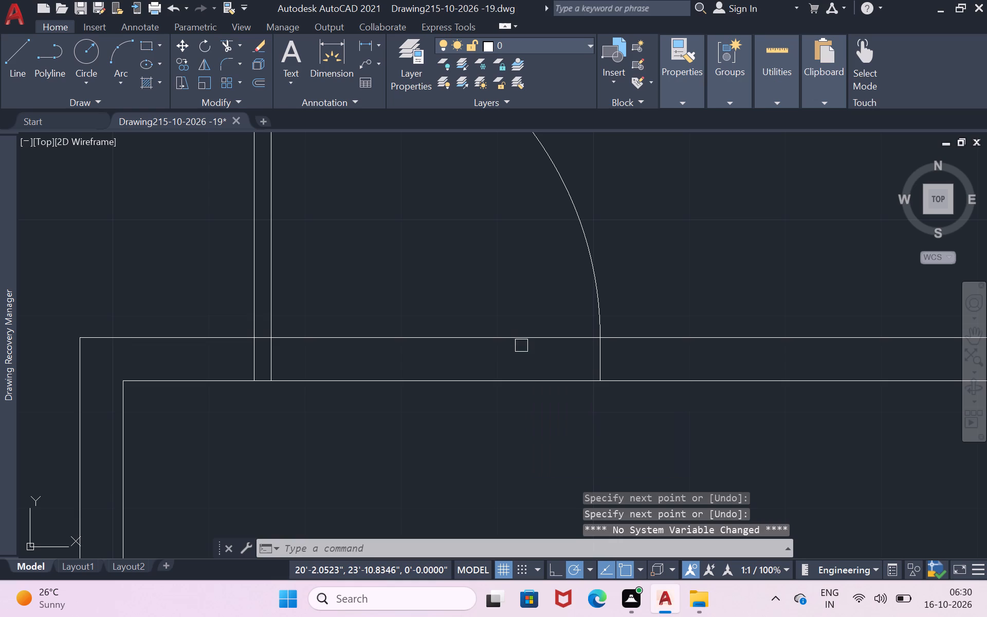
{"action": "left_click", "coordinate": [524, 337]}
{"action": "scroll", "coordinate": [527, 337], "scroll_direction": "down", "scroll_amount": 3}
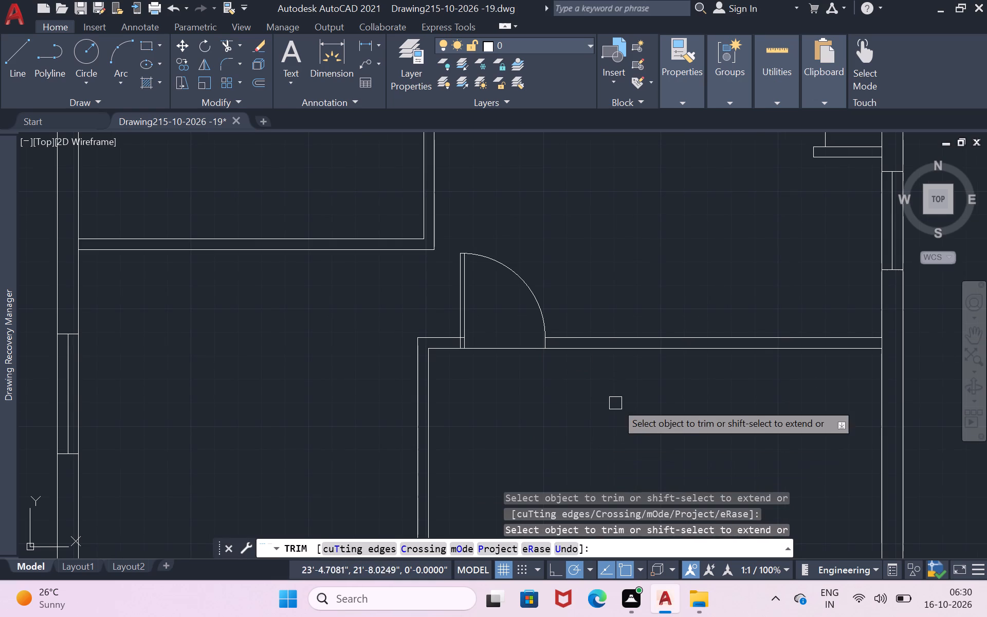
{"action": "key", "text": "Return"}
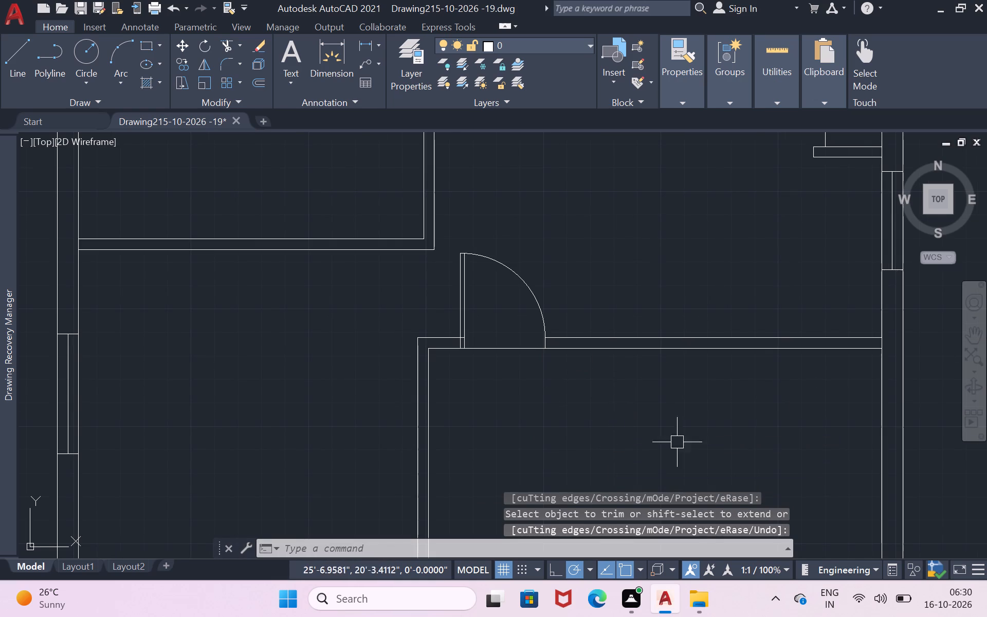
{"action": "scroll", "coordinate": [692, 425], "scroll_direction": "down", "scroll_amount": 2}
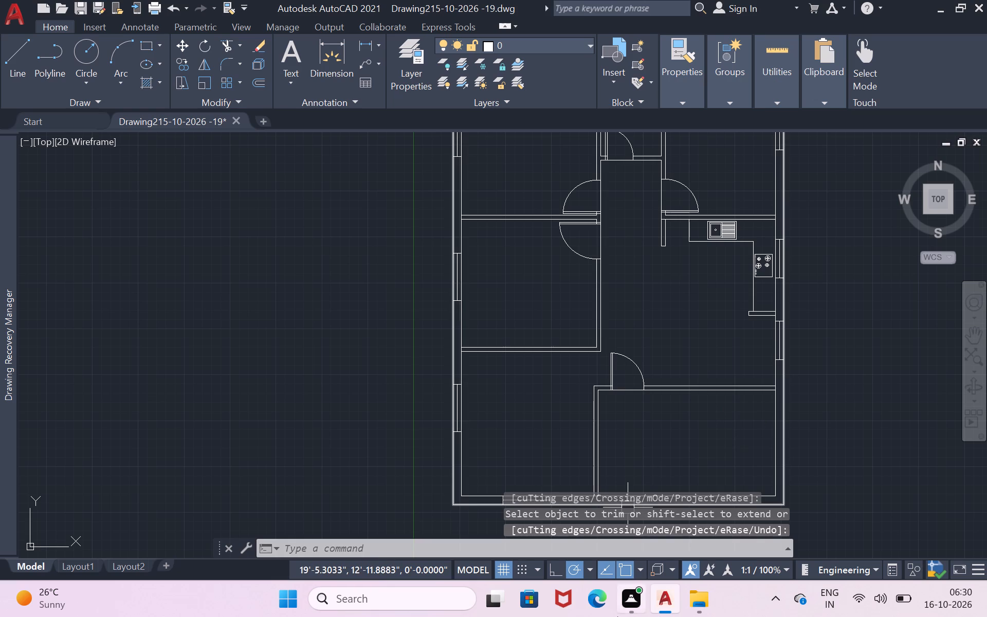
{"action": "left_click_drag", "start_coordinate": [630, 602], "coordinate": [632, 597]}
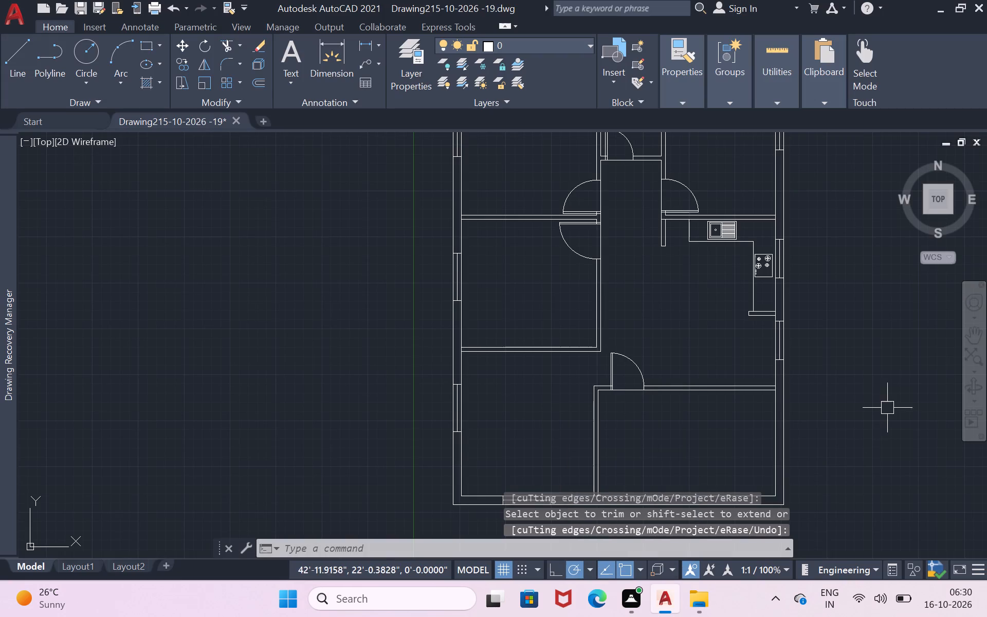
Examine the whole floor plan, checking the doors, windows, rooms and kitchen fittings.
{"action": "left_click", "coordinate": [967, 332]}
{"action": "left_click_drag", "start_coordinate": [890, 365], "coordinate": [870, 371]}
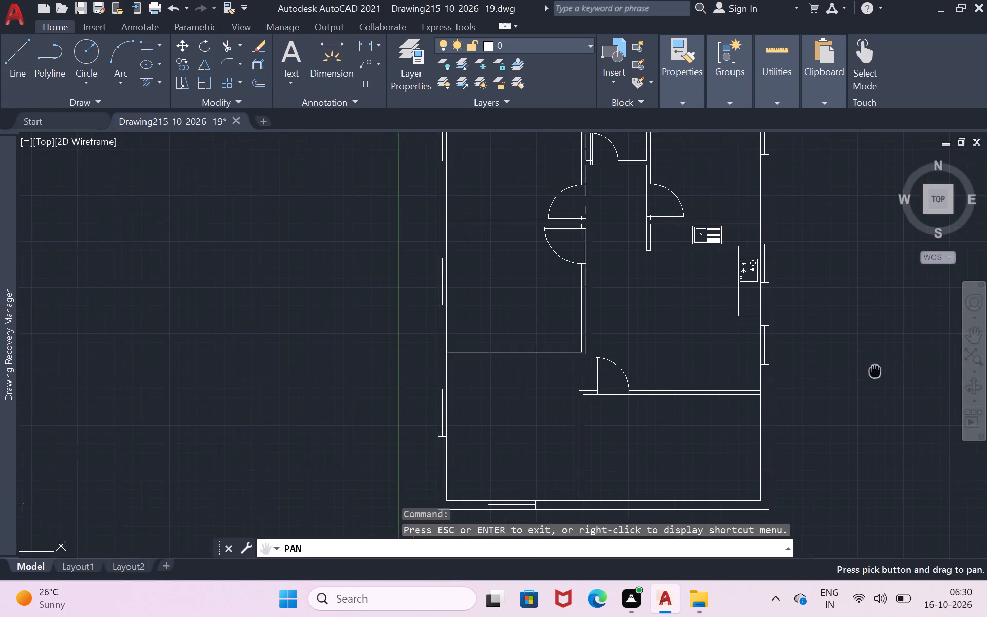
{"action": "left_click_drag", "start_coordinate": [870, 371], "coordinate": [711, 393]}
{"action": "scroll", "coordinate": [713, 379], "scroll_direction": "down", "scroll_amount": 1}
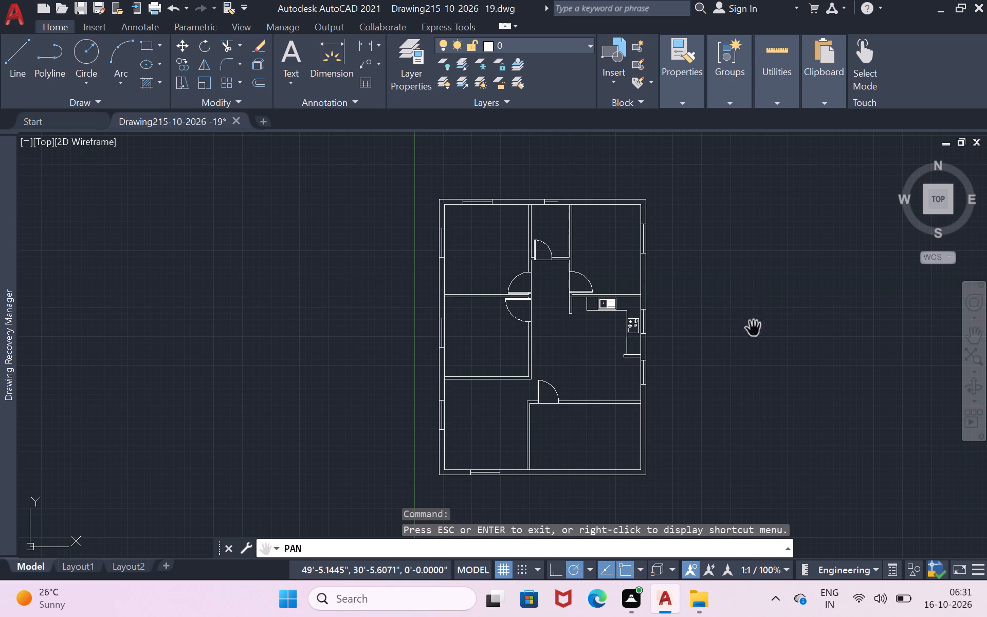
{"action": "left_click_drag", "start_coordinate": [762, 341], "coordinate": [691, 298]}
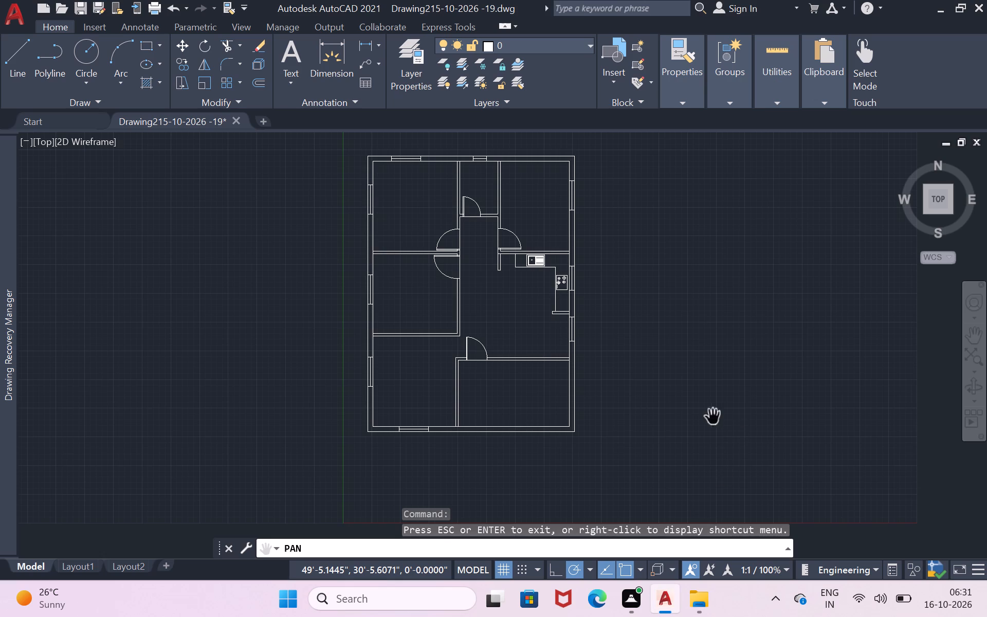
{"action": "scroll", "coordinate": [491, 306], "scroll_direction": "up", "scroll_amount": 1}
{"action": "key", "text": "Escape"}
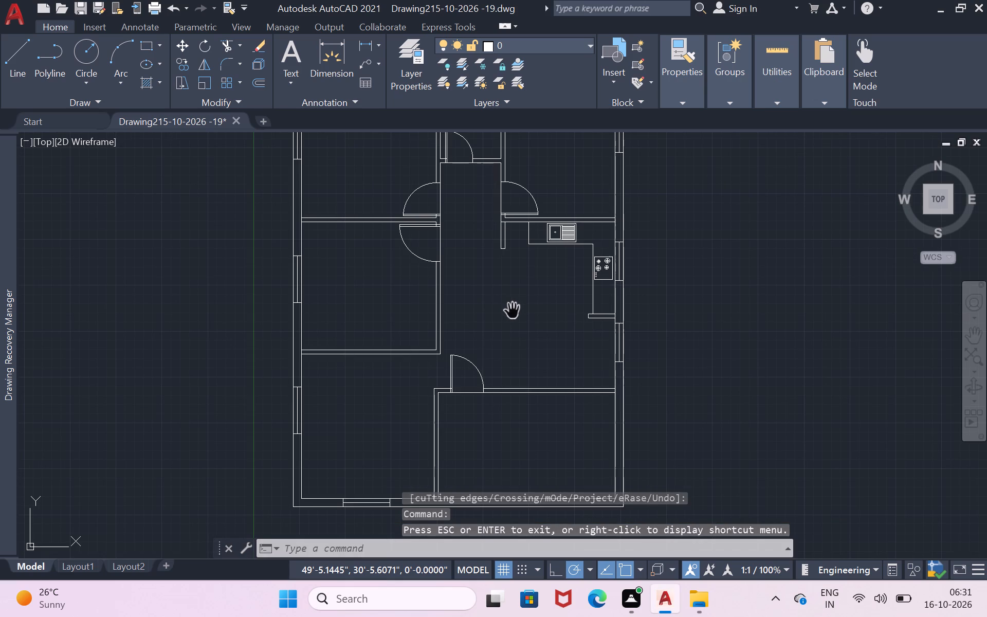
{"action": "scroll", "coordinate": [516, 311], "scroll_direction": "down", "scroll_amount": 1}
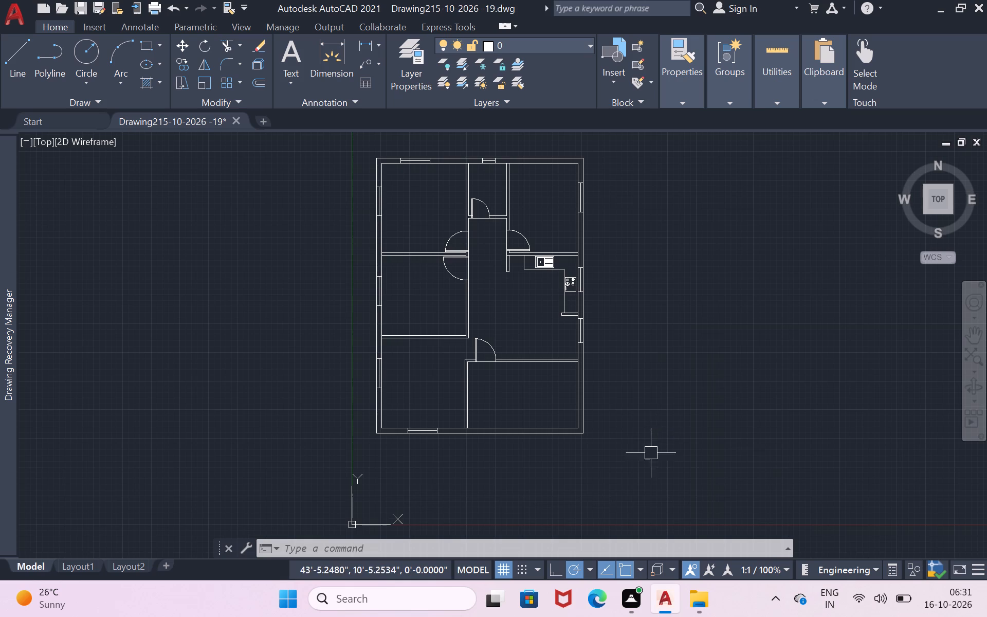
{"action": "scroll", "coordinate": [482, 141], "scroll_direction": "up", "scroll_amount": 2}
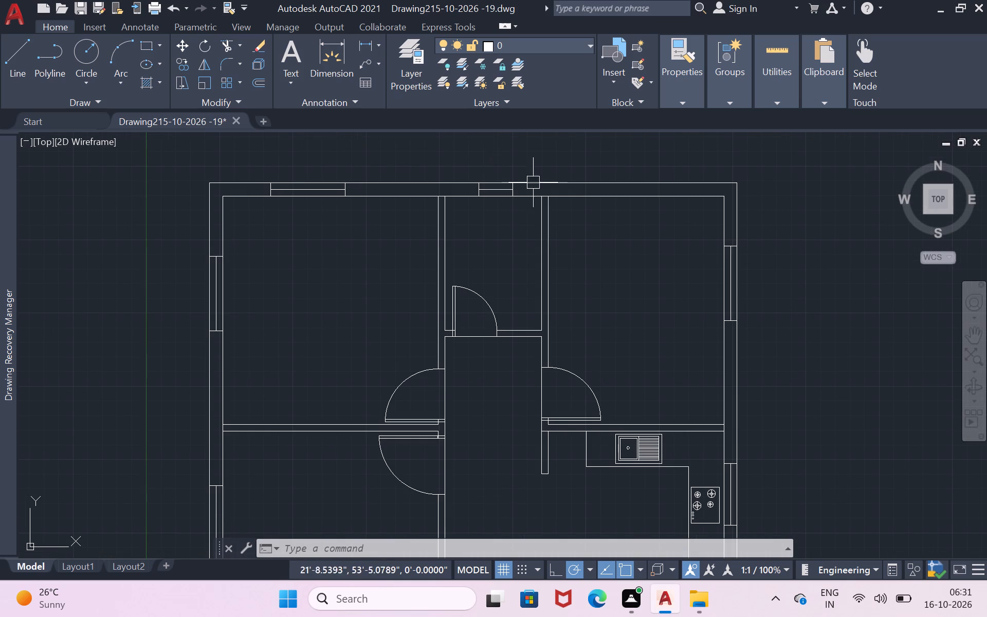
{"action": "scroll", "coordinate": [657, 342], "scroll_direction": "up", "scroll_amount": 1}
{"action": "scroll", "coordinate": [702, 261], "scroll_direction": "down", "scroll_amount": 3}
{"action": "scroll", "coordinate": [770, 374], "scroll_direction": "up", "scroll_amount": 1}
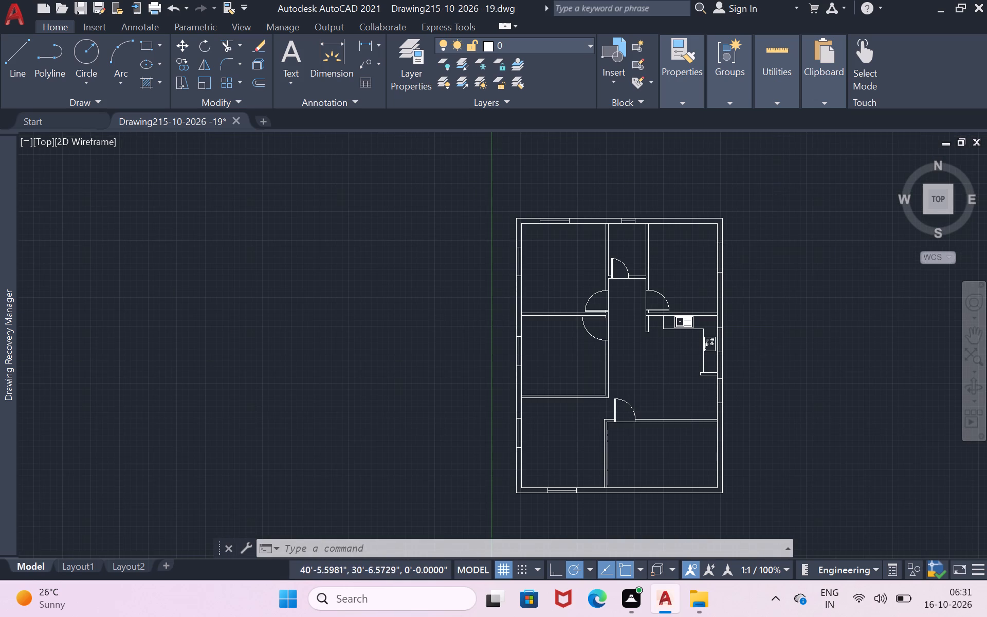
{"action": "scroll", "coordinate": [770, 356], "scroll_direction": "down", "scroll_amount": 1}
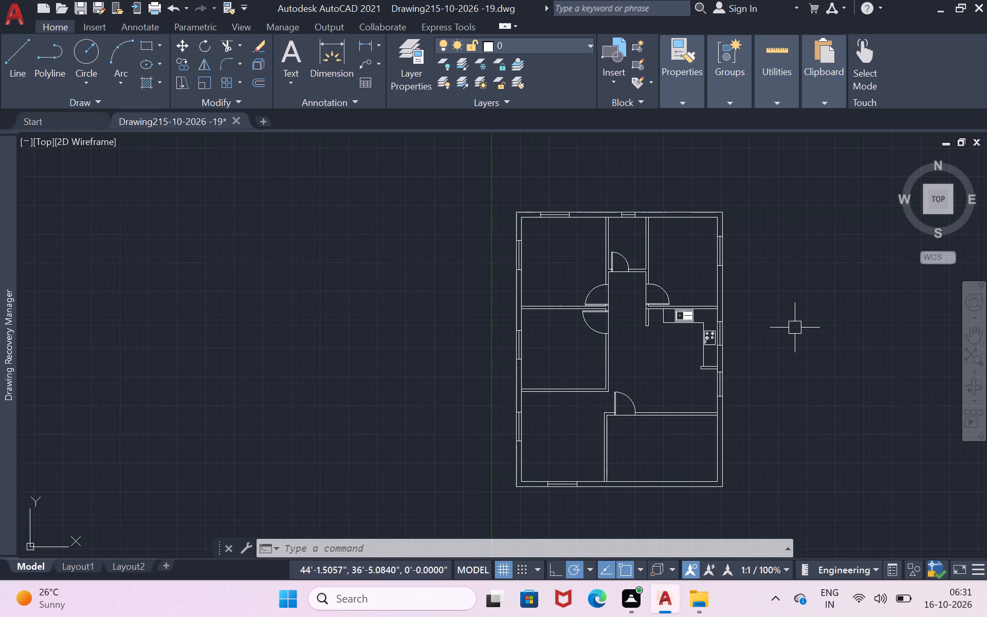
{"action": "scroll", "coordinate": [739, 293], "scroll_direction": "up", "scroll_amount": 2}
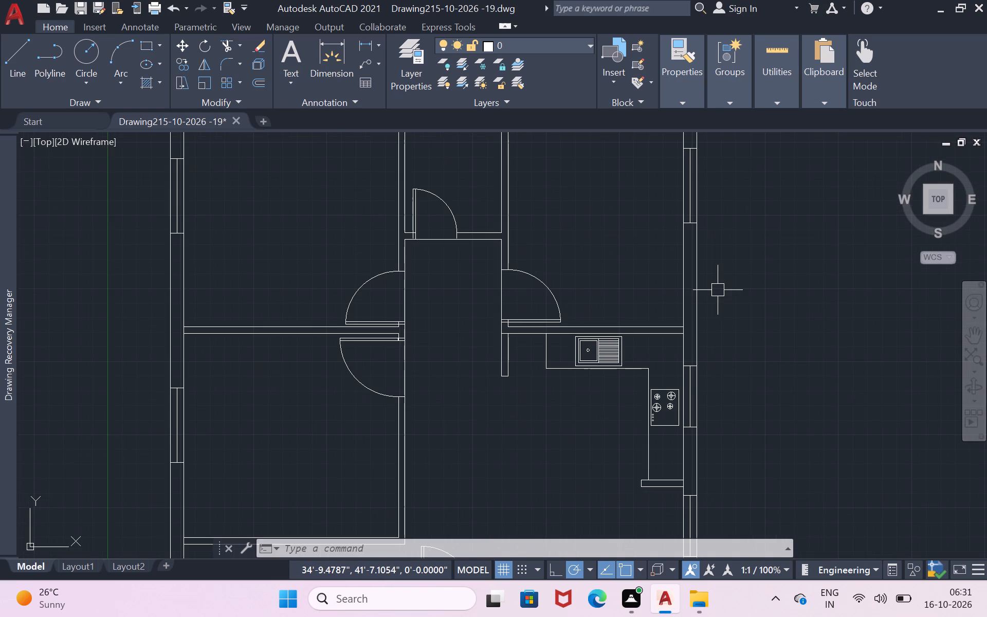
Insert the Toilet - Imperial block from the Architectural tool palette into the upper-left room.
{"action": "key", "text": "ctrl+3"}
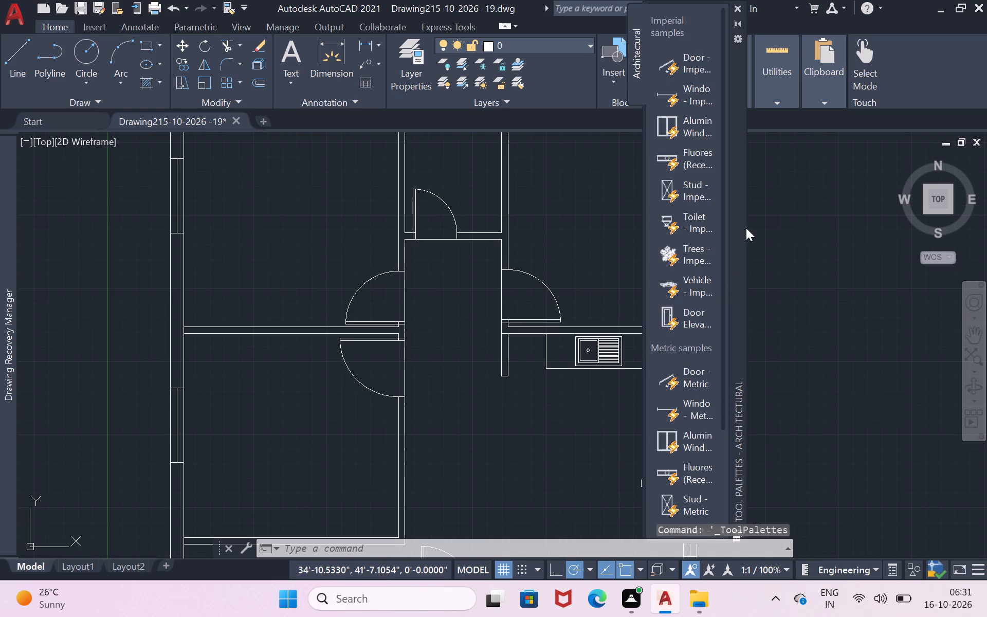
{"action": "left_click", "coordinate": [675, 222]}
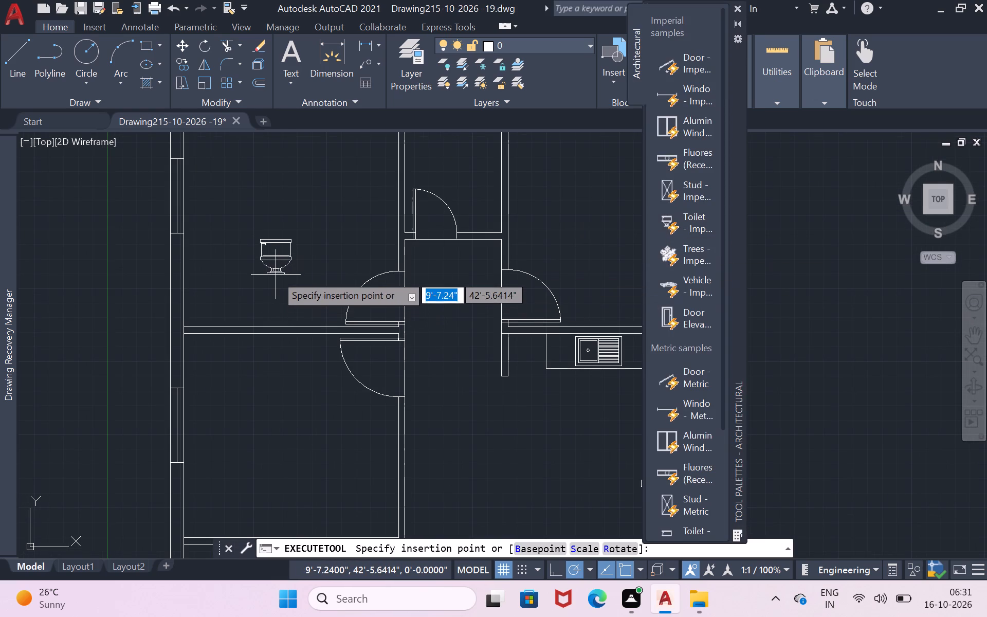
{"action": "left_click", "coordinate": [276, 275]}
{"action": "scroll", "coordinate": [279, 276], "scroll_direction": "down", "scroll_amount": 2}
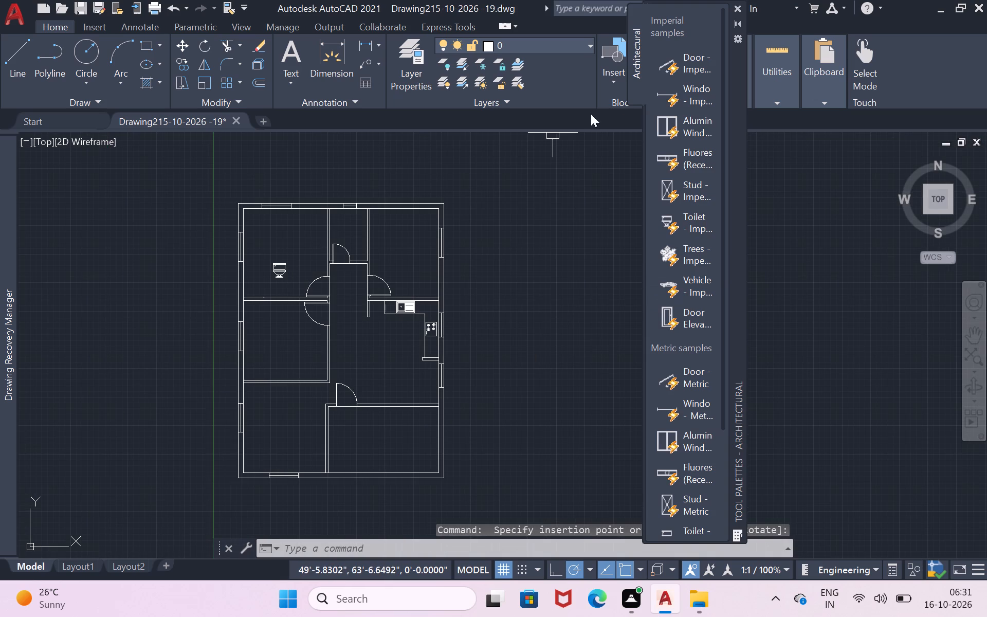
{"action": "left_click", "coordinate": [739, 9]}
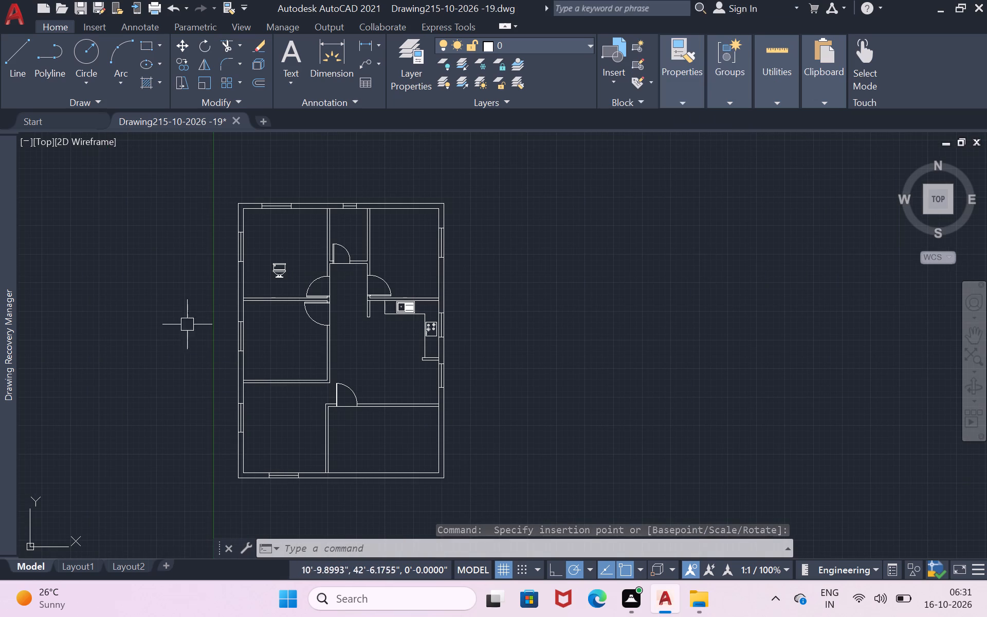
Move the toilet block from the upper-left room into the small bathroom between the two upper rooms.
{"action": "left_click", "coordinate": [281, 273]}
{"action": "key", "text": "m"}
{"action": "key", "text": "Return"}
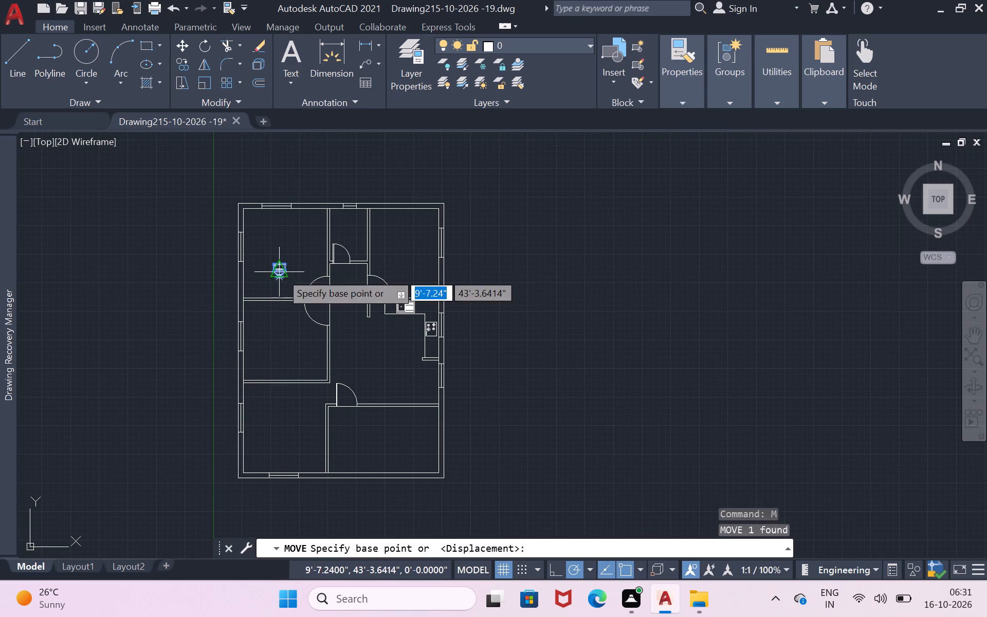
{"action": "left_click_drag", "start_coordinate": [281, 273], "coordinate": [293, 263]}
{"action": "left_click", "coordinate": [349, 234]}
{"action": "scroll", "coordinate": [351, 234], "scroll_direction": "up", "scroll_amount": 3}
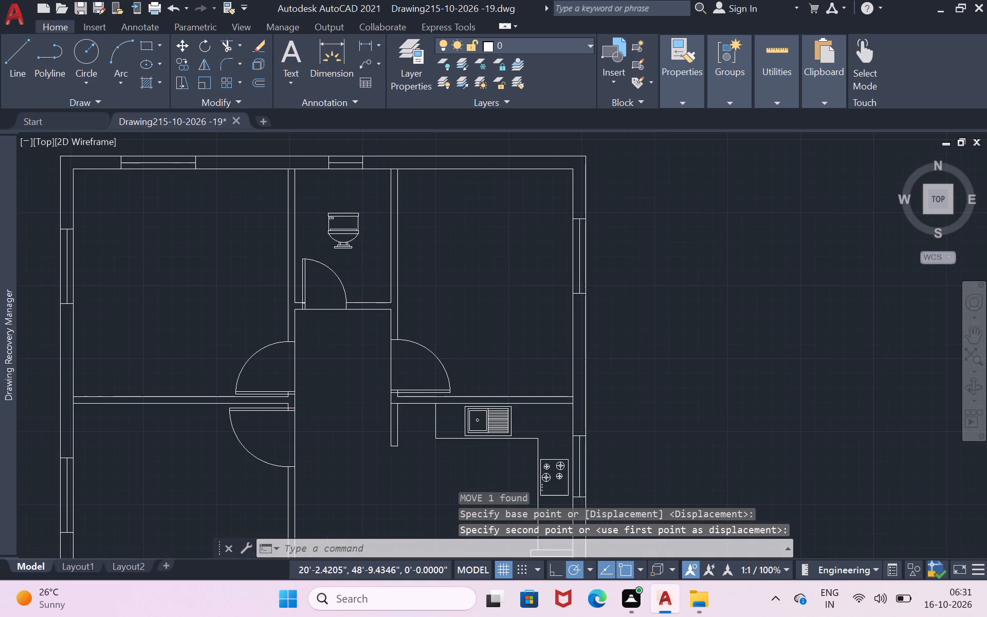
Rotate the toilet block 90° clockwise so that its tank faces the bathroom's right wall.
{"action": "left_click", "coordinate": [351, 228]}
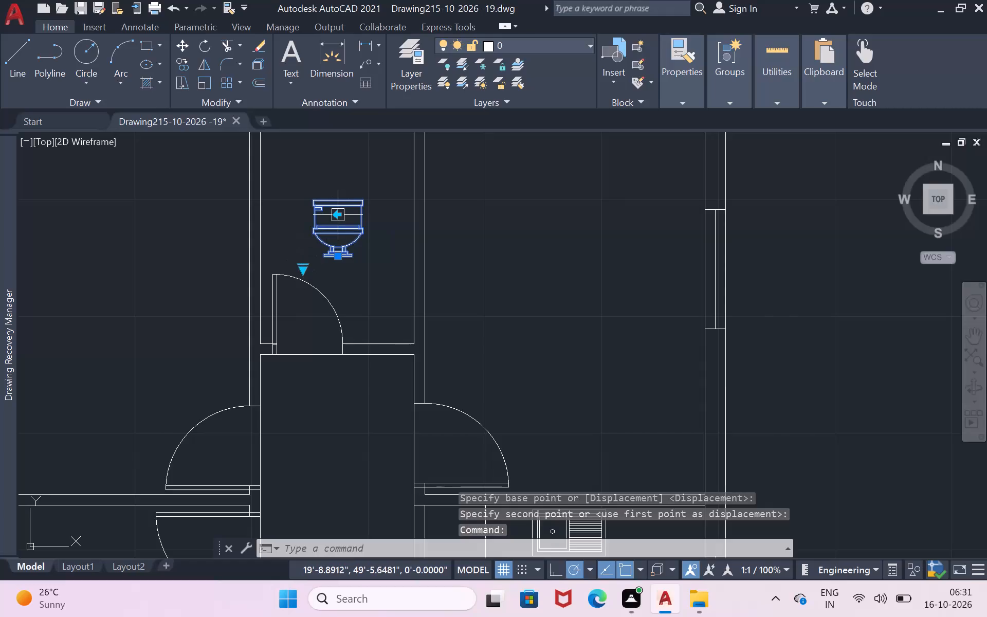
{"action": "type", "text": "ro"}
{"action": "key", "text": "Return"}
{"action": "left_click", "coordinate": [339, 212]}
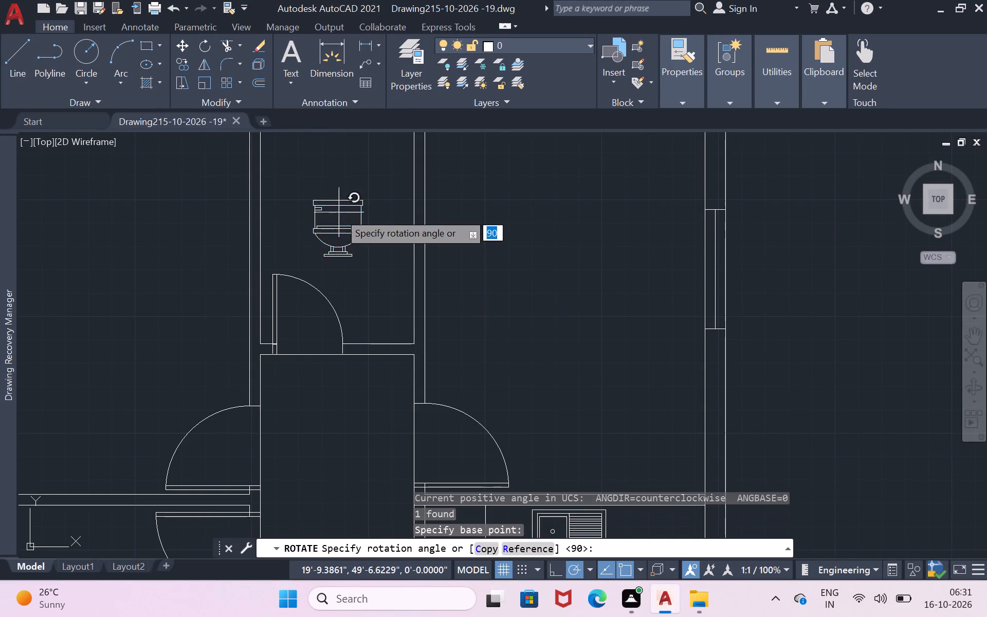
{"action": "left_click", "coordinate": [342, 233]}
Change the toilet block's view to Elongated (Plan).
{"action": "left_click", "coordinate": [332, 205]}
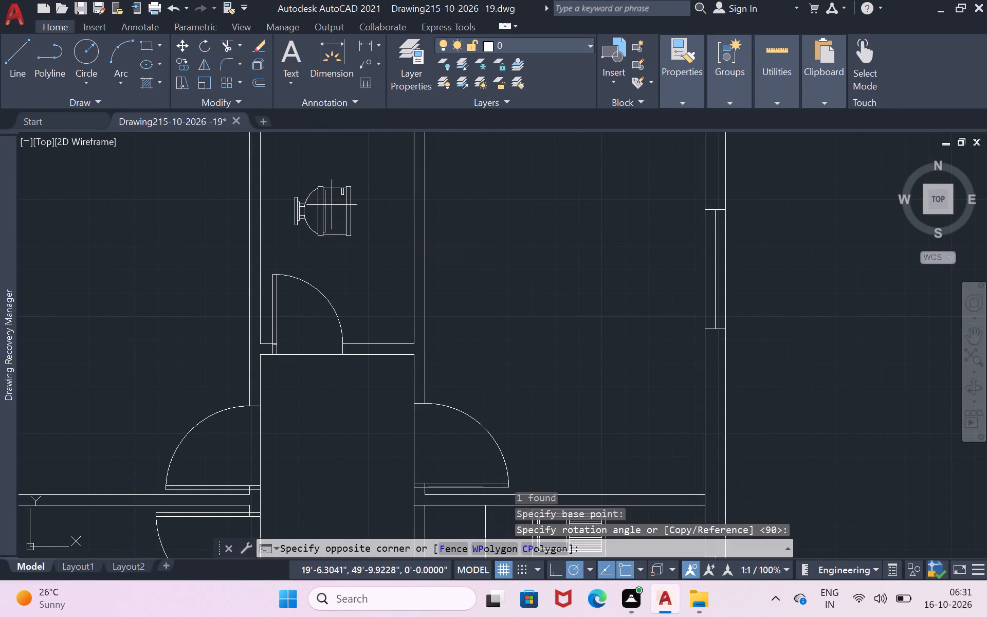
{"action": "left_click", "coordinate": [322, 210]}
{"action": "left_click", "coordinate": [282, 174]}
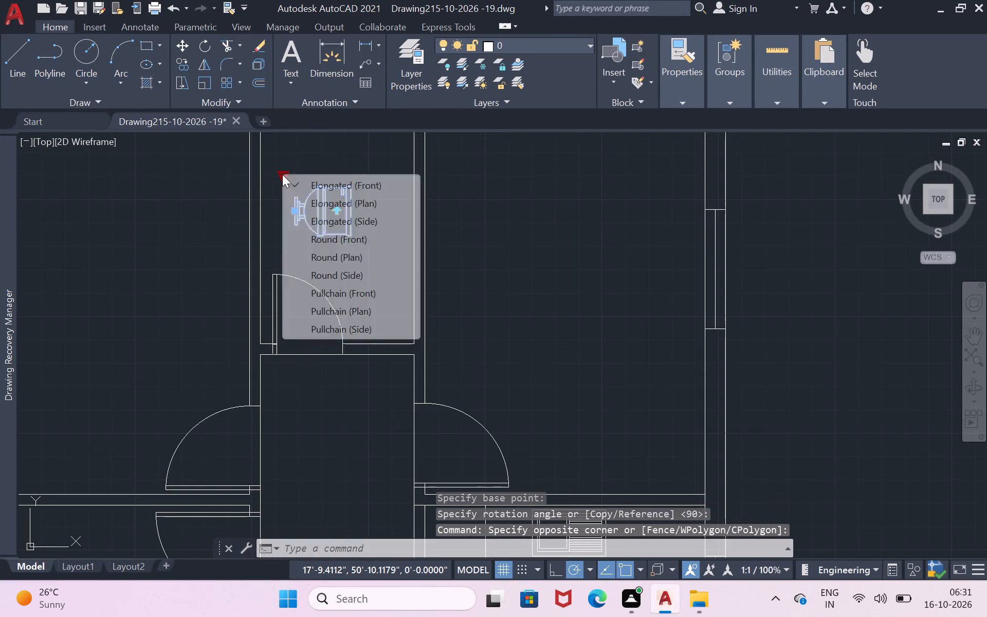
{"action": "left_click", "coordinate": [321, 204]}
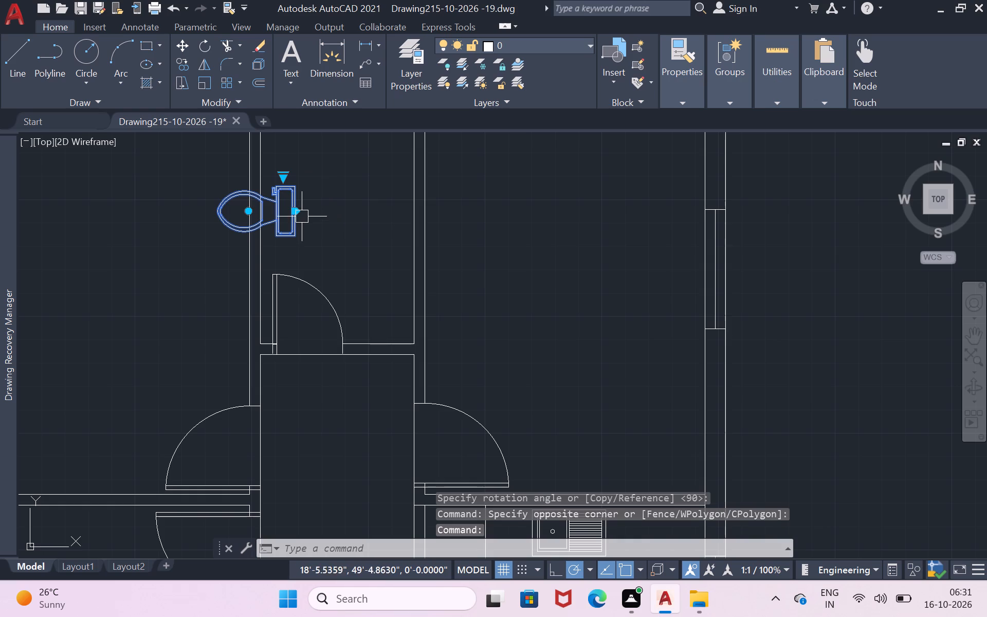
Move the toilet so that the back of its tank sits against the bathroom's right wall, near the top.
{"action": "left_click", "coordinate": [294, 213]}
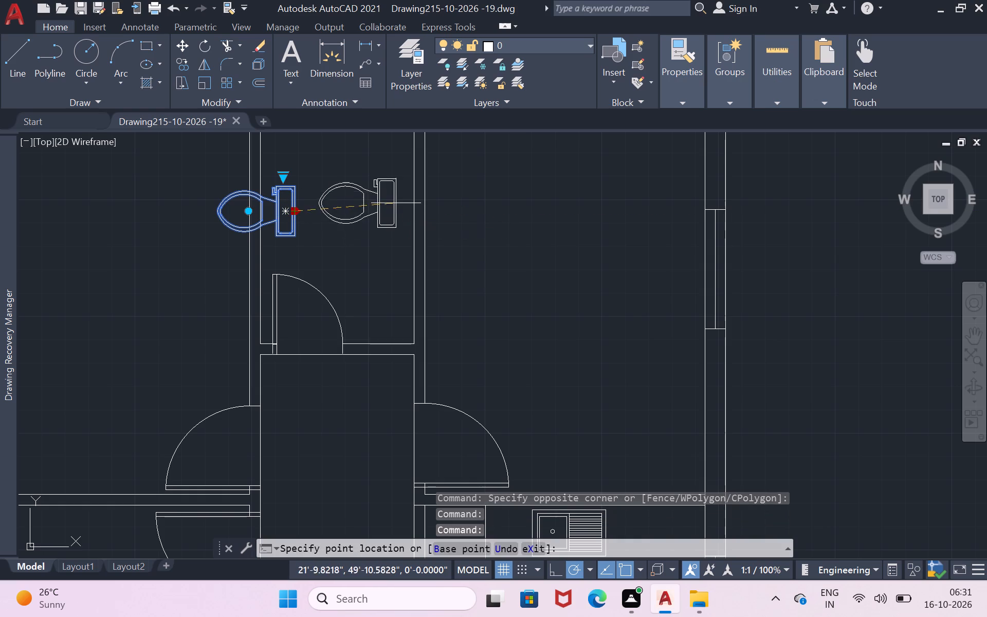
{"action": "scroll", "coordinate": [409, 186], "scroll_direction": "down", "scroll_amount": 1}
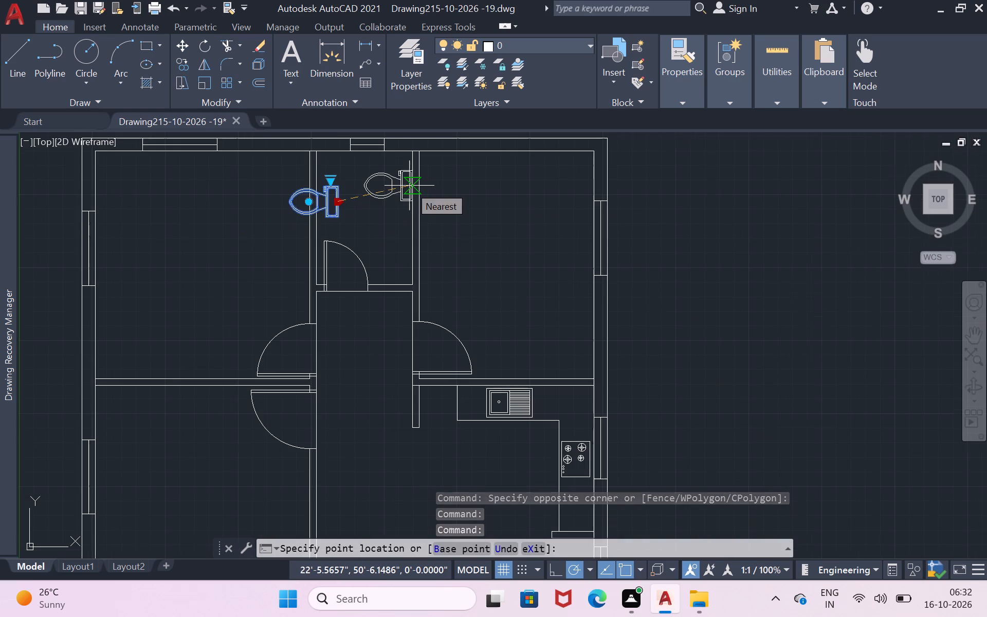
{"action": "scroll", "coordinate": [409, 186], "scroll_direction": "up", "scroll_amount": 1}
{"action": "left_click", "coordinate": [414, 177]}
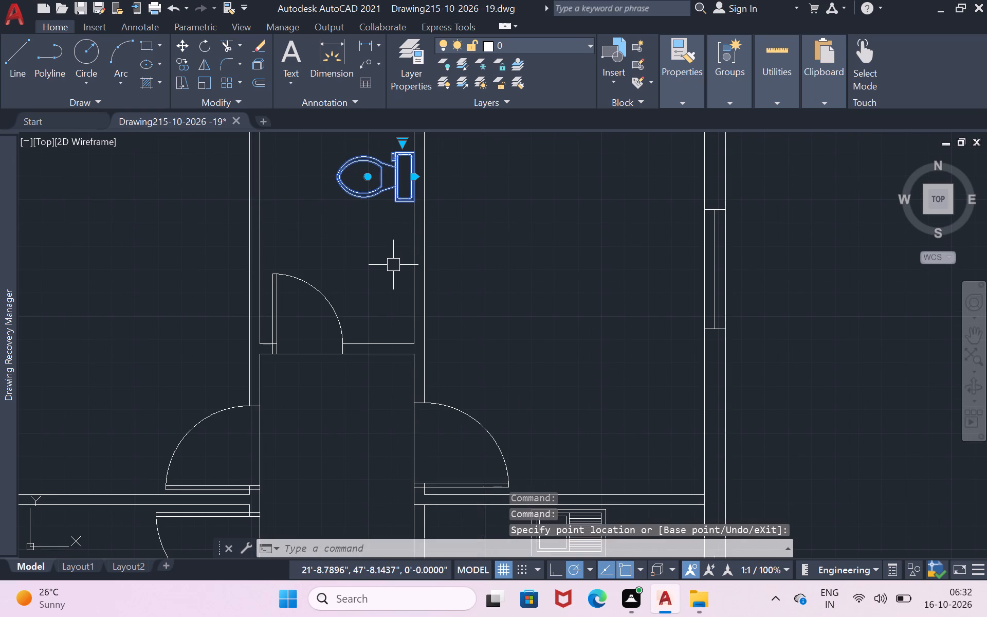
{"action": "key", "text": "Return"}
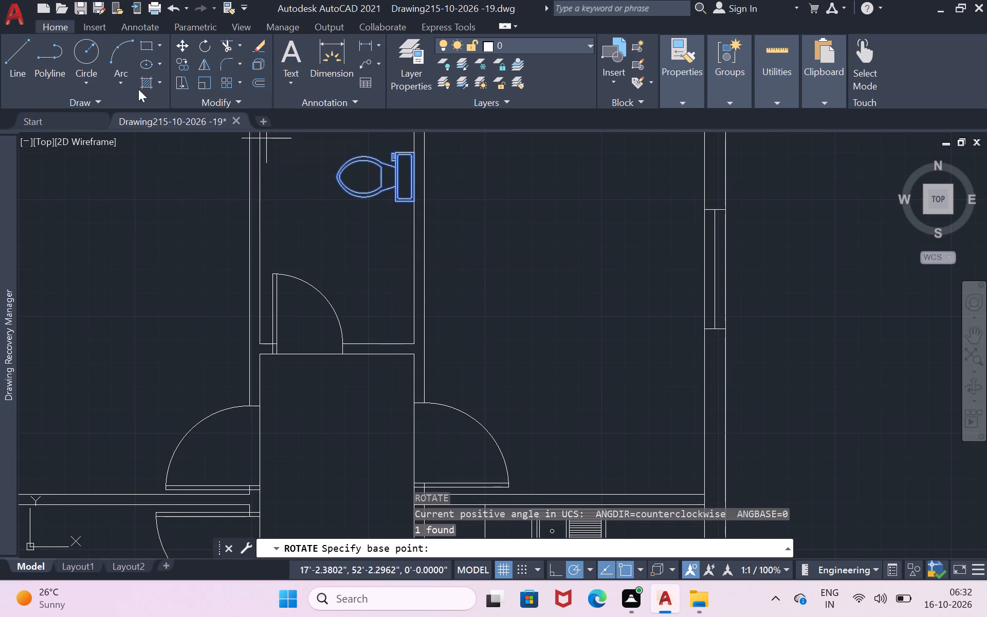
Draw a circle of about 4.2" radius in the bathroom's lower-right area, between the door and the right wall.
{"action": "left_click", "coordinate": [94, 61]}
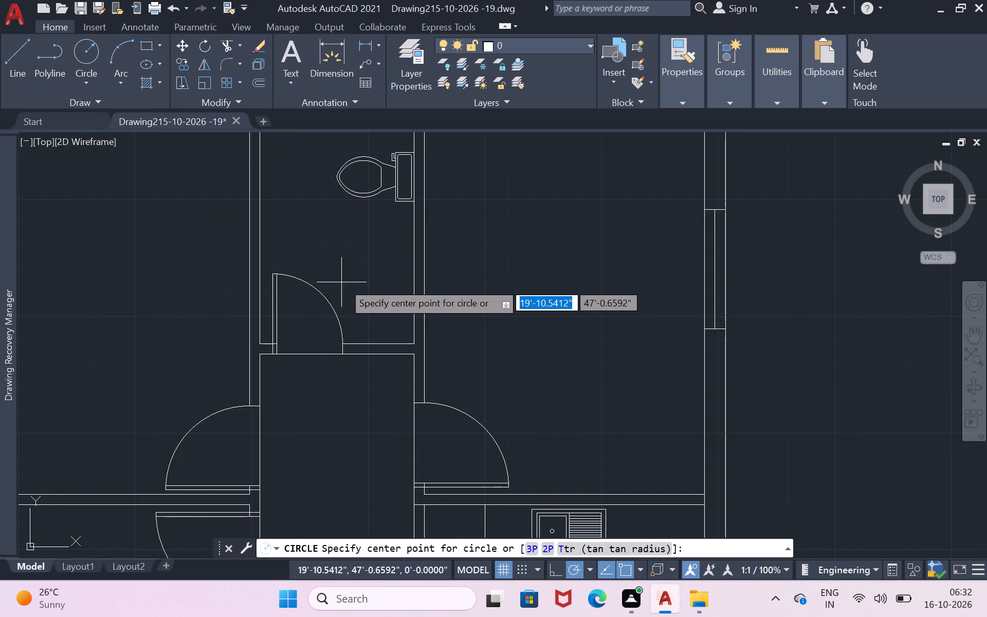
{"action": "scroll", "coordinate": [377, 191], "scroll_direction": "down", "scroll_amount": 2}
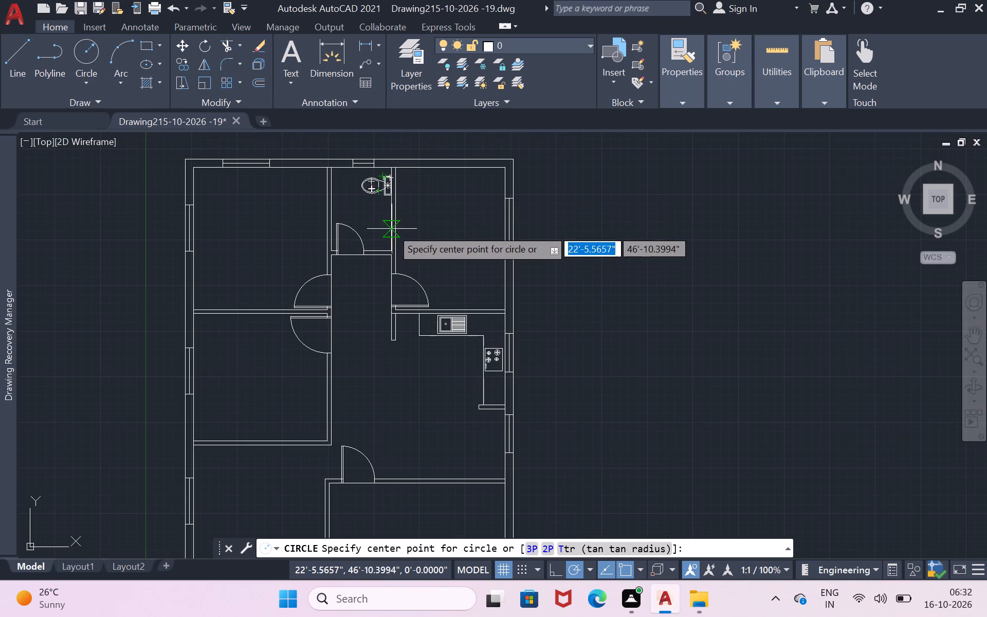
{"action": "scroll", "coordinate": [382, 224], "scroll_direction": "up", "scroll_amount": 1}
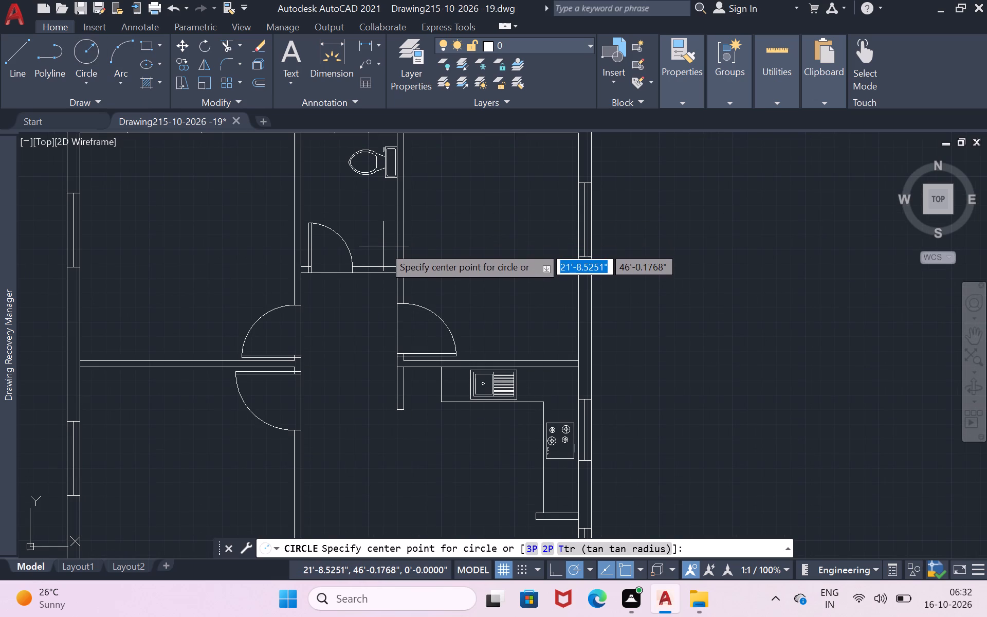
{"action": "left_click", "coordinate": [383, 246]}
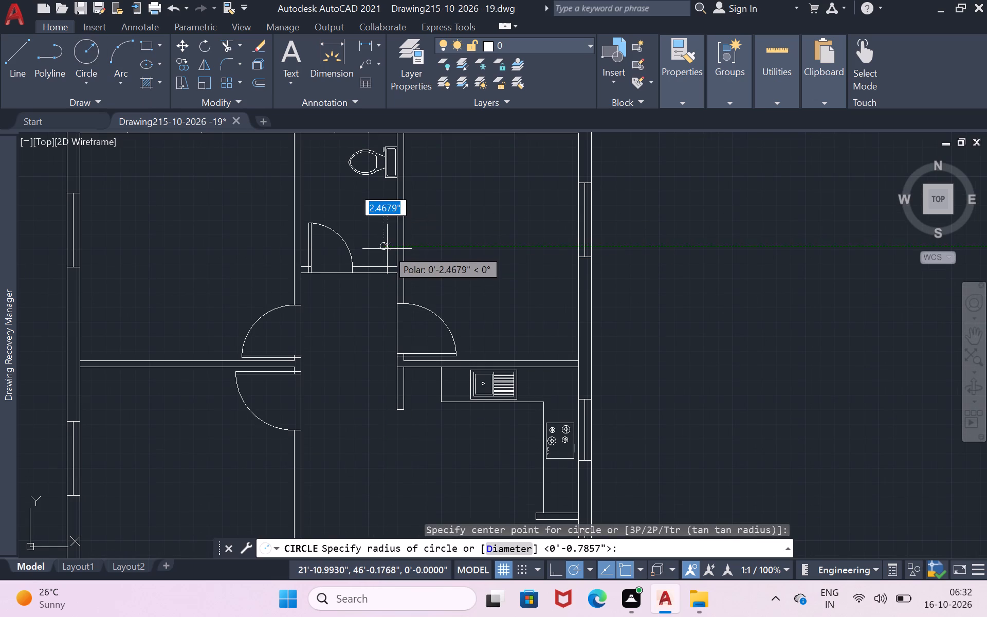
{"action": "left_click", "coordinate": [387, 252]}
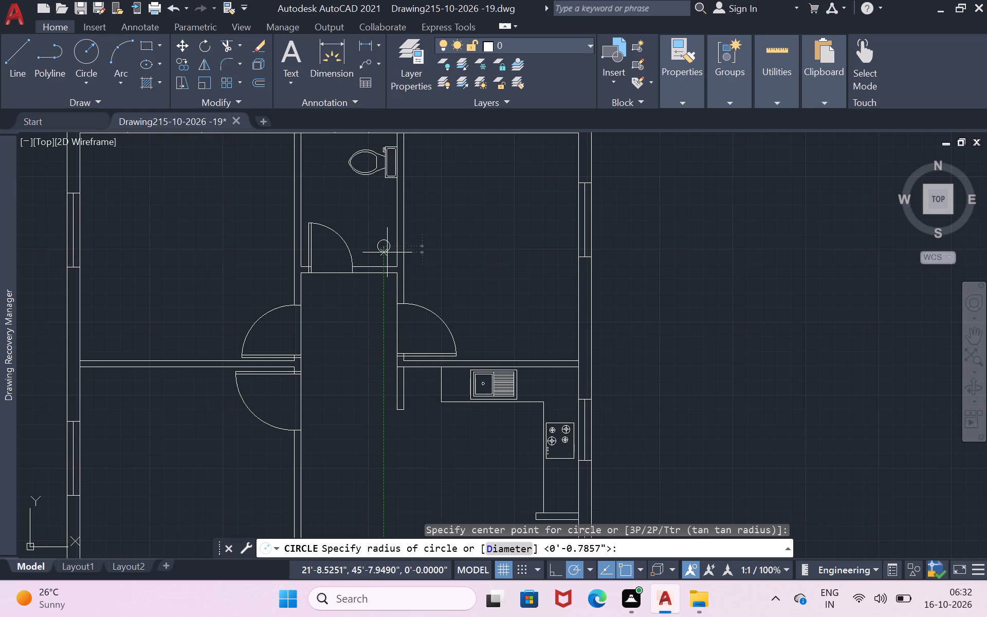
Move the small circle closer to the bathroom's lower-right corner.
{"action": "left_click", "coordinate": [387, 252]}
{"action": "key", "text": "m"}
{"action": "key", "text": "Return"}
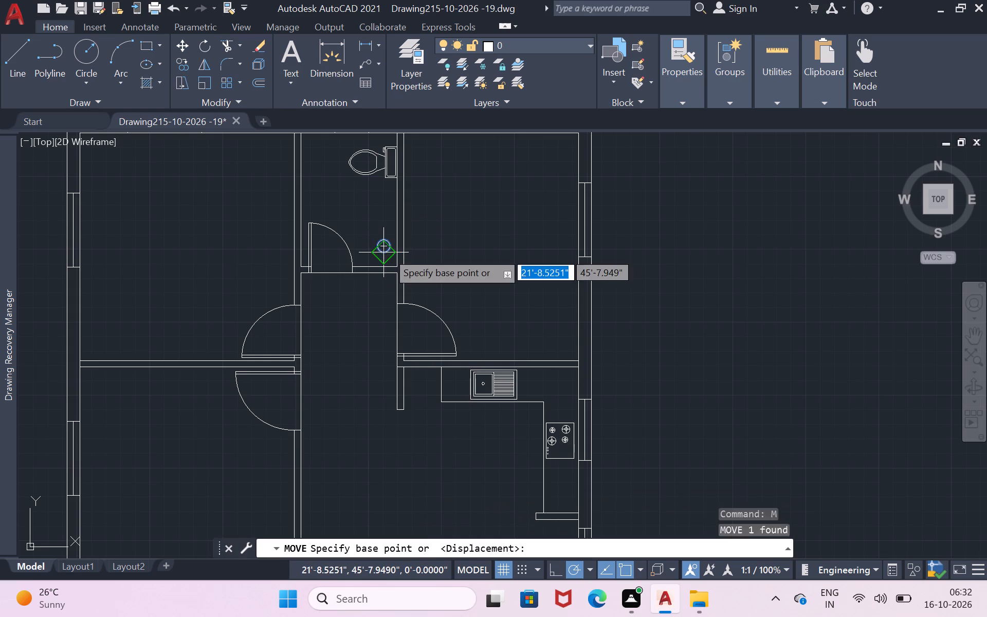
{"action": "left_click", "coordinate": [387, 252]}
{"action": "scroll", "coordinate": [386, 273], "scroll_direction": "up", "scroll_amount": 2}
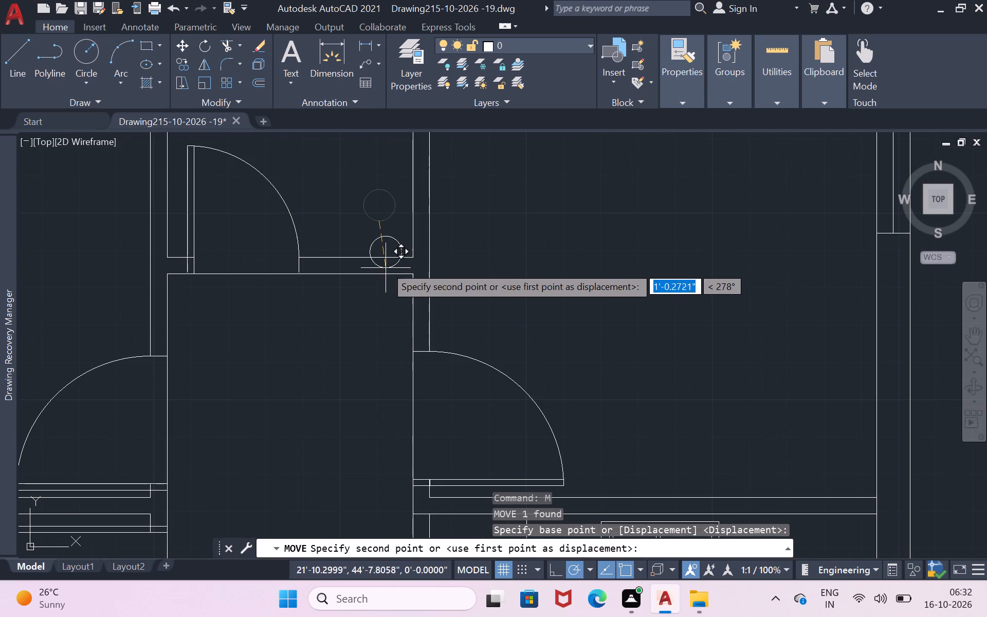
{"action": "left_click", "coordinate": [385, 244]}
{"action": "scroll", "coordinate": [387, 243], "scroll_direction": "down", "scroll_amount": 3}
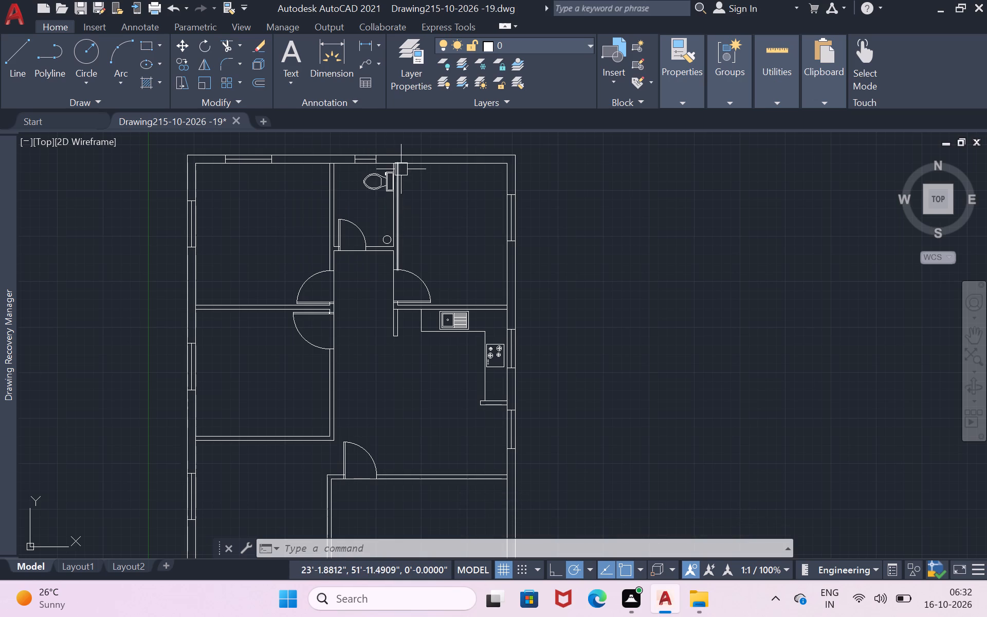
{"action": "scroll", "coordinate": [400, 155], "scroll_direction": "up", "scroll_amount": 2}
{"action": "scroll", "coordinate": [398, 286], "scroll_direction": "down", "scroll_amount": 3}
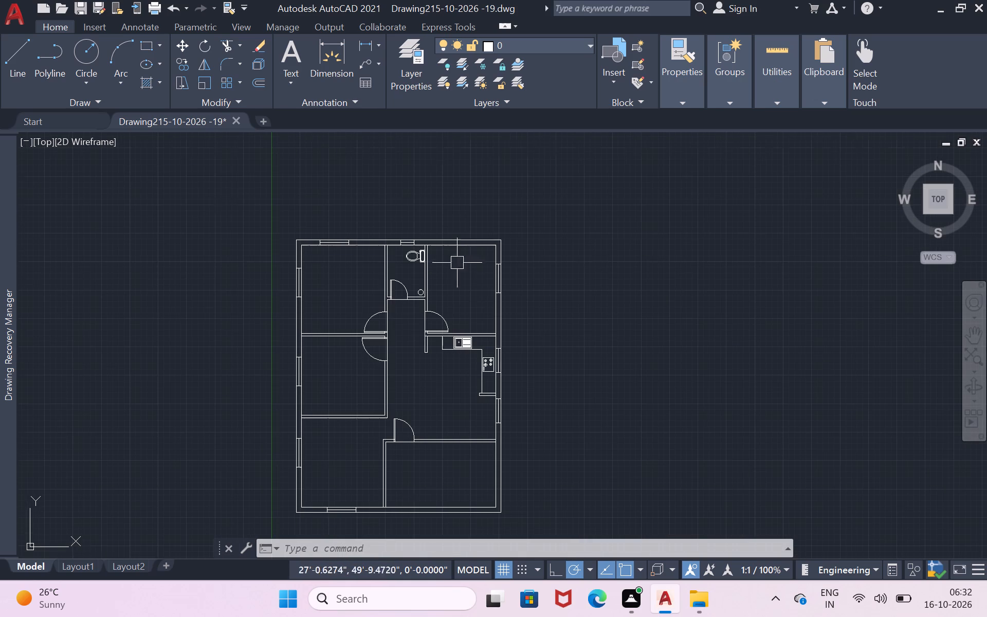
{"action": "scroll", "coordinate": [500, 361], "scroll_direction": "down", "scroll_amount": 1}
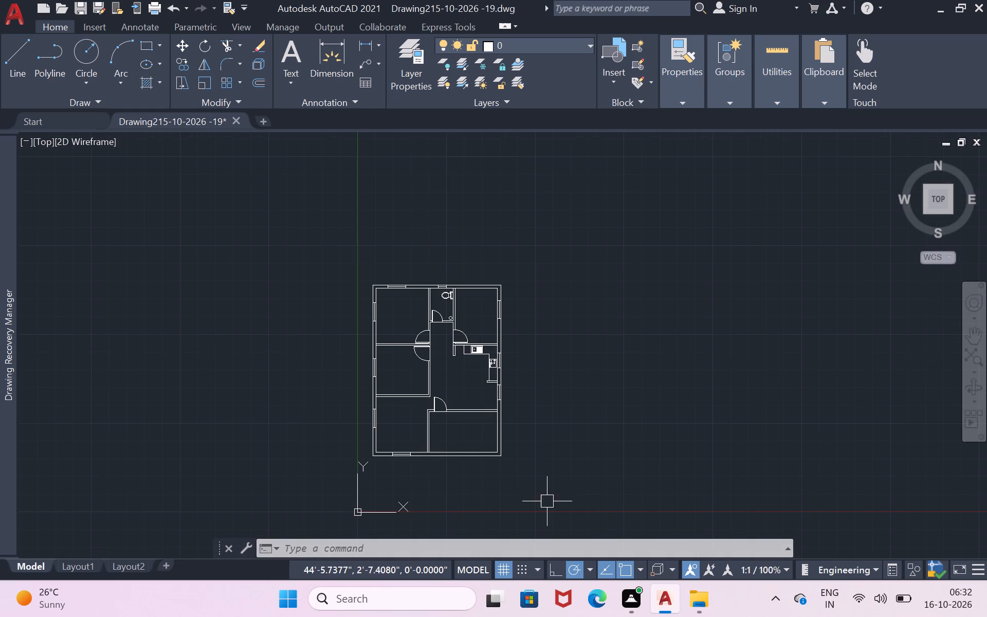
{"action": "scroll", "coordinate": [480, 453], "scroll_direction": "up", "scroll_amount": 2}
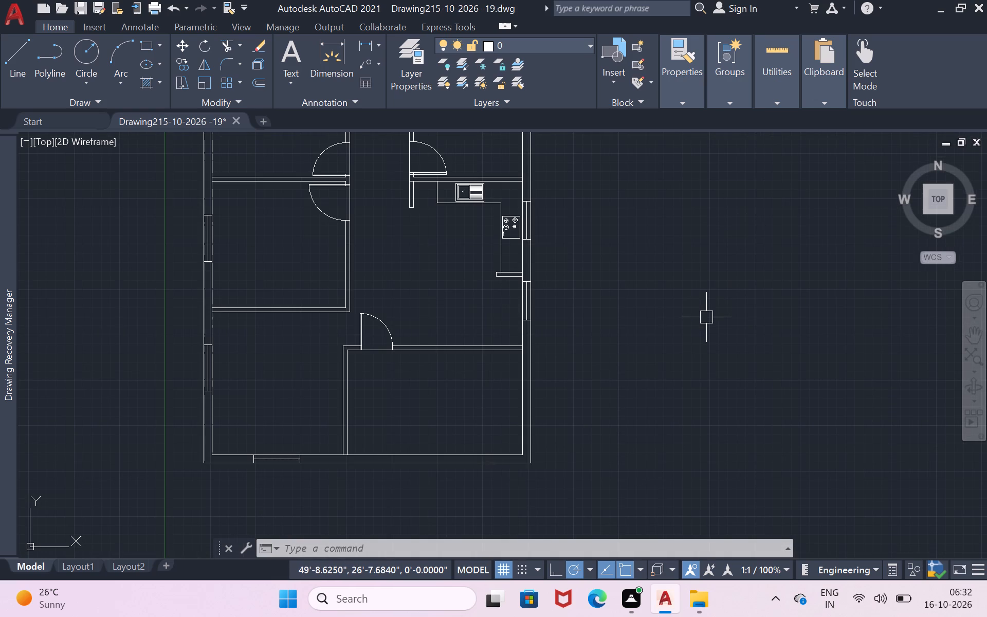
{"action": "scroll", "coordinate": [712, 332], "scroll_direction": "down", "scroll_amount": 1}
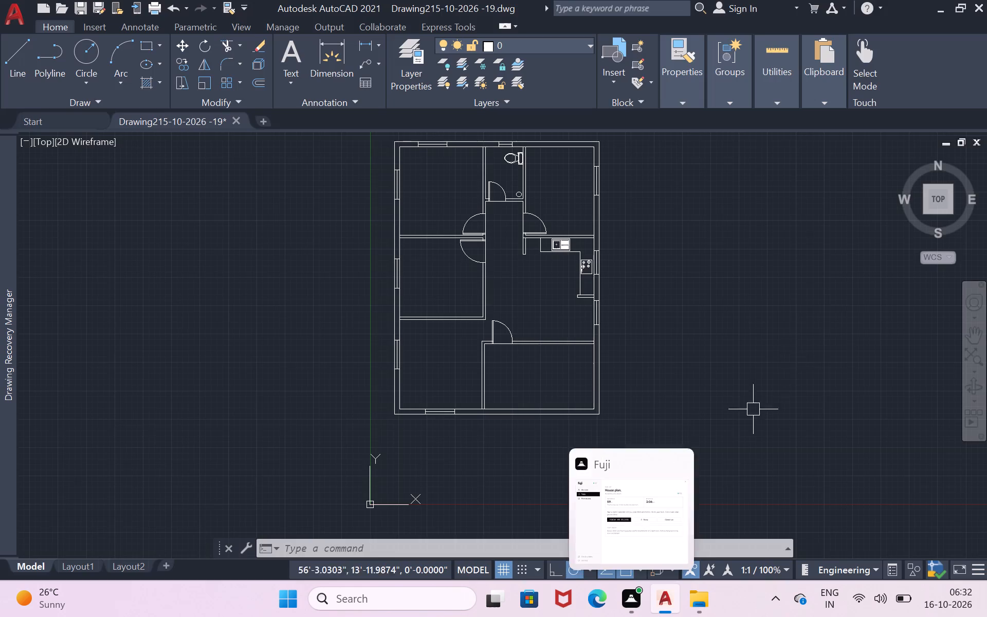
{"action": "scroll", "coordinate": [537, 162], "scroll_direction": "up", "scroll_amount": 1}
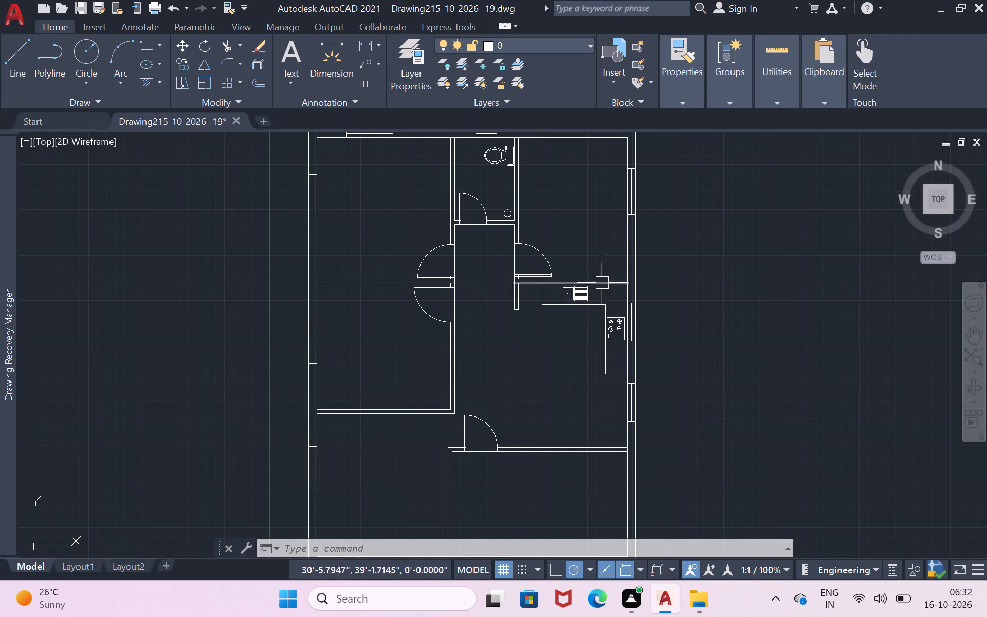
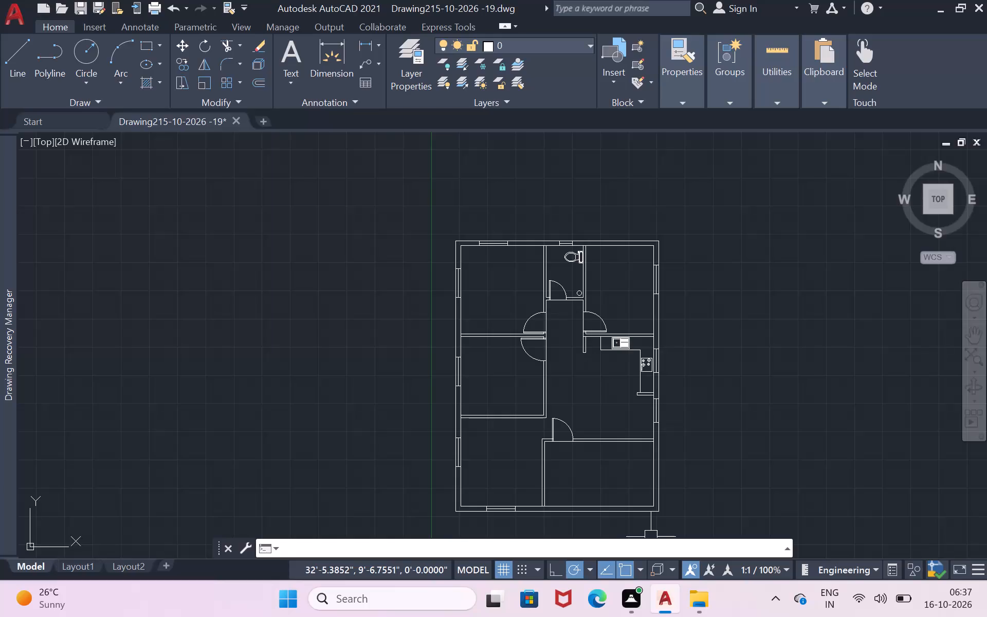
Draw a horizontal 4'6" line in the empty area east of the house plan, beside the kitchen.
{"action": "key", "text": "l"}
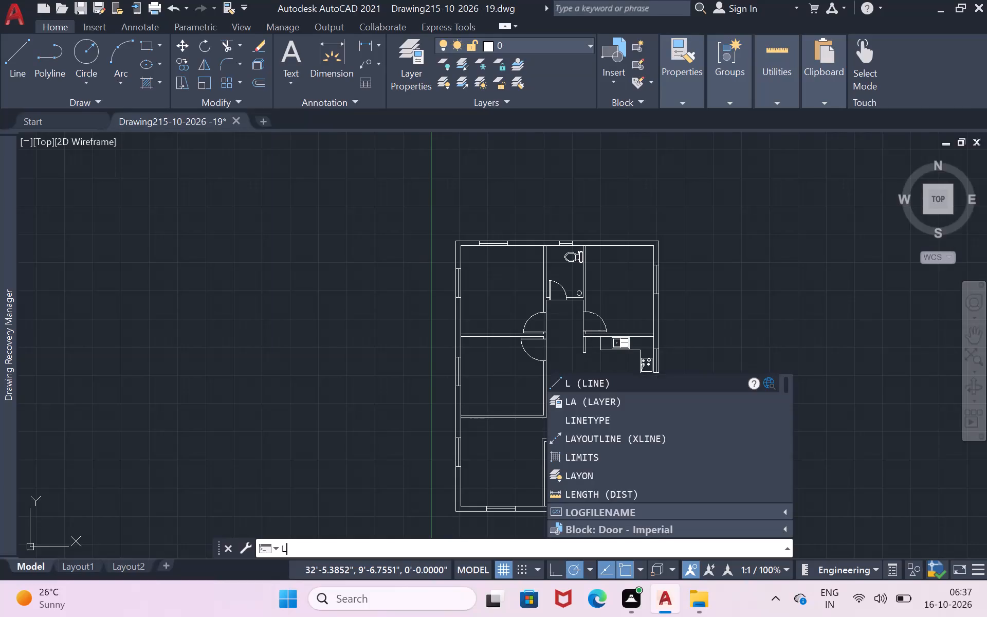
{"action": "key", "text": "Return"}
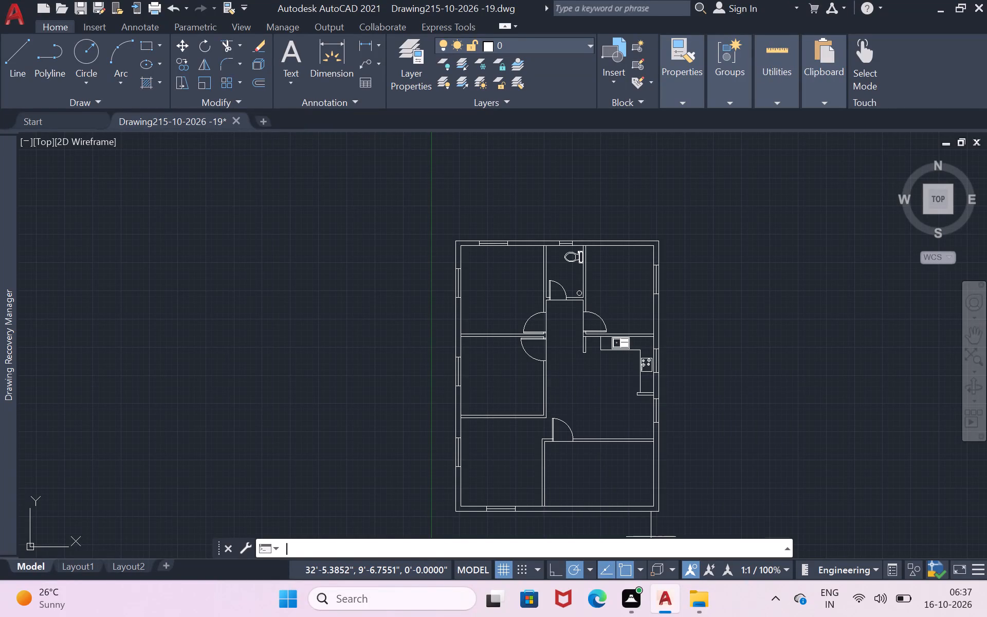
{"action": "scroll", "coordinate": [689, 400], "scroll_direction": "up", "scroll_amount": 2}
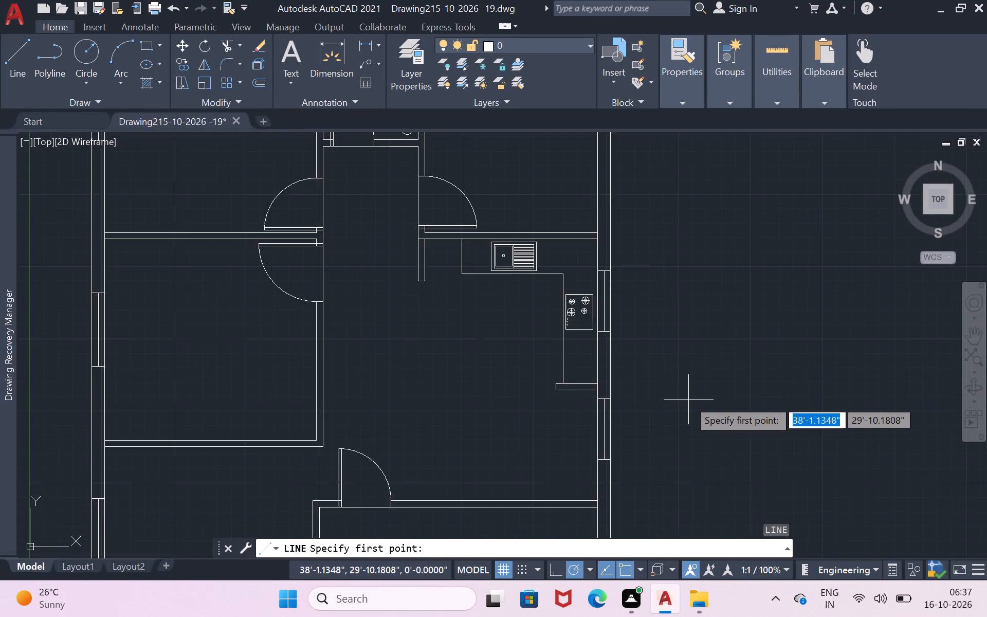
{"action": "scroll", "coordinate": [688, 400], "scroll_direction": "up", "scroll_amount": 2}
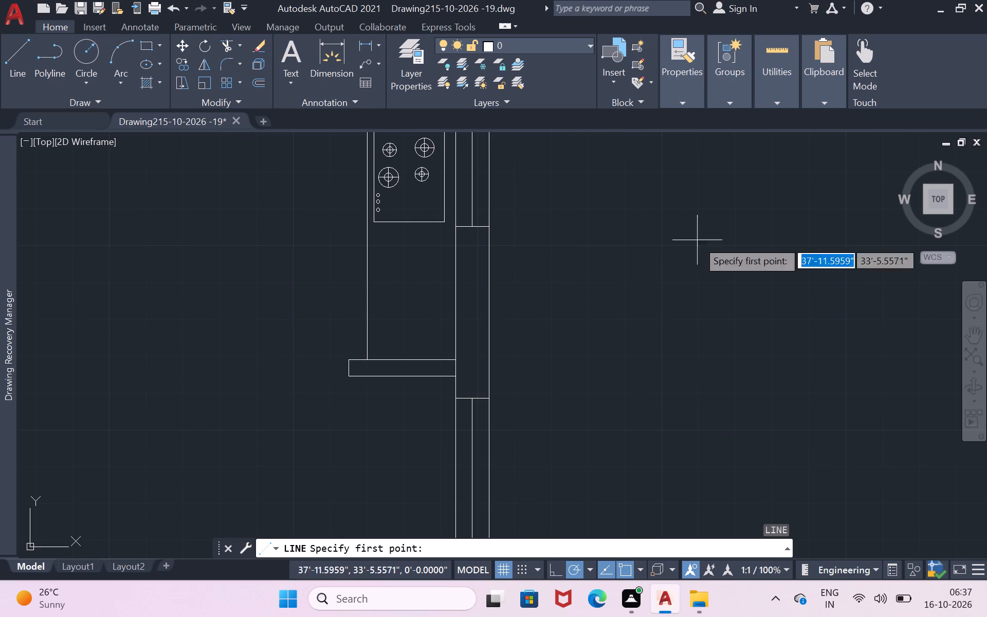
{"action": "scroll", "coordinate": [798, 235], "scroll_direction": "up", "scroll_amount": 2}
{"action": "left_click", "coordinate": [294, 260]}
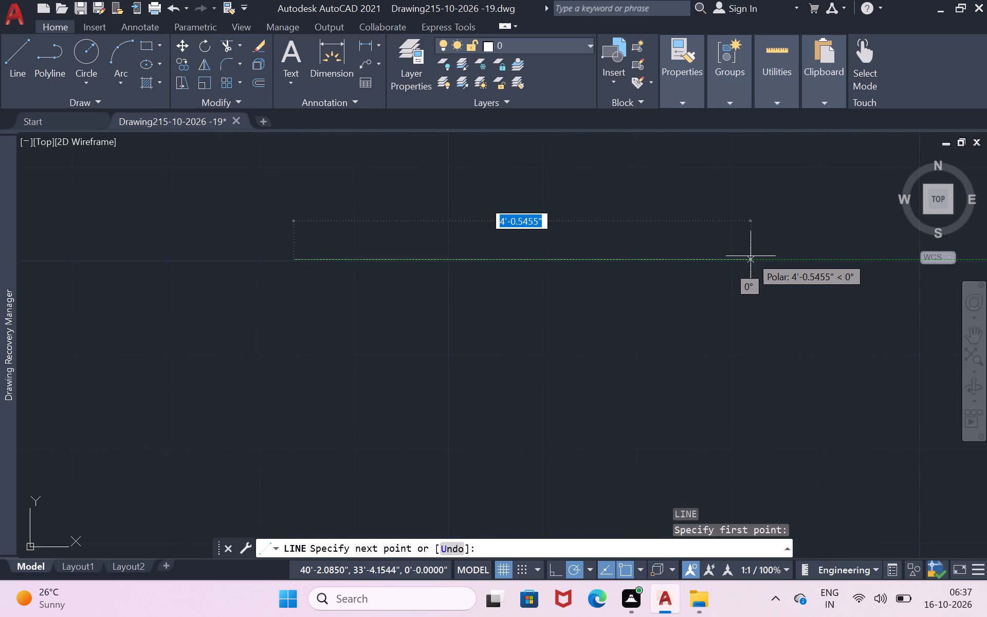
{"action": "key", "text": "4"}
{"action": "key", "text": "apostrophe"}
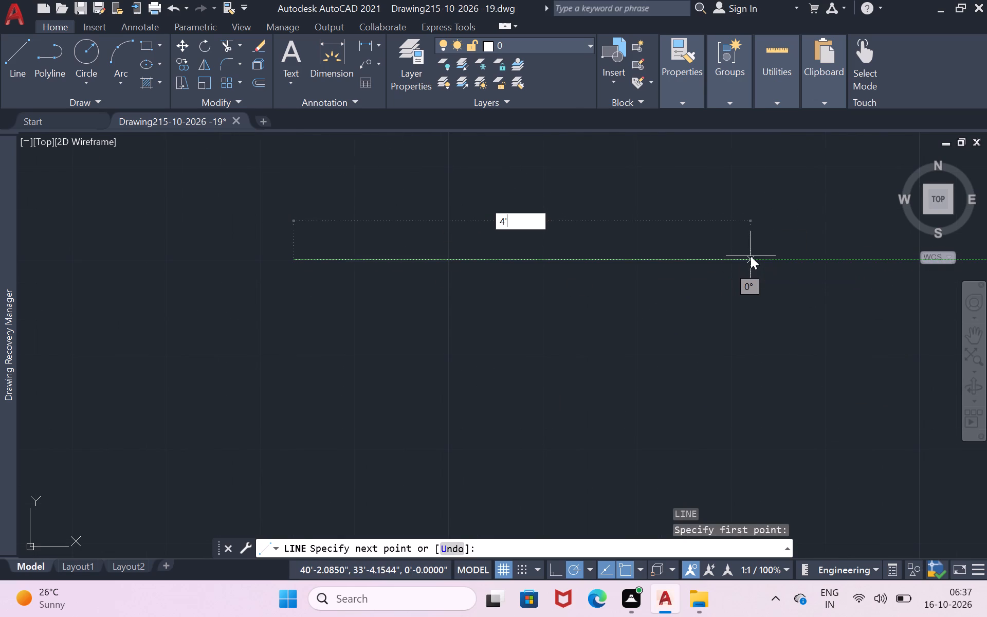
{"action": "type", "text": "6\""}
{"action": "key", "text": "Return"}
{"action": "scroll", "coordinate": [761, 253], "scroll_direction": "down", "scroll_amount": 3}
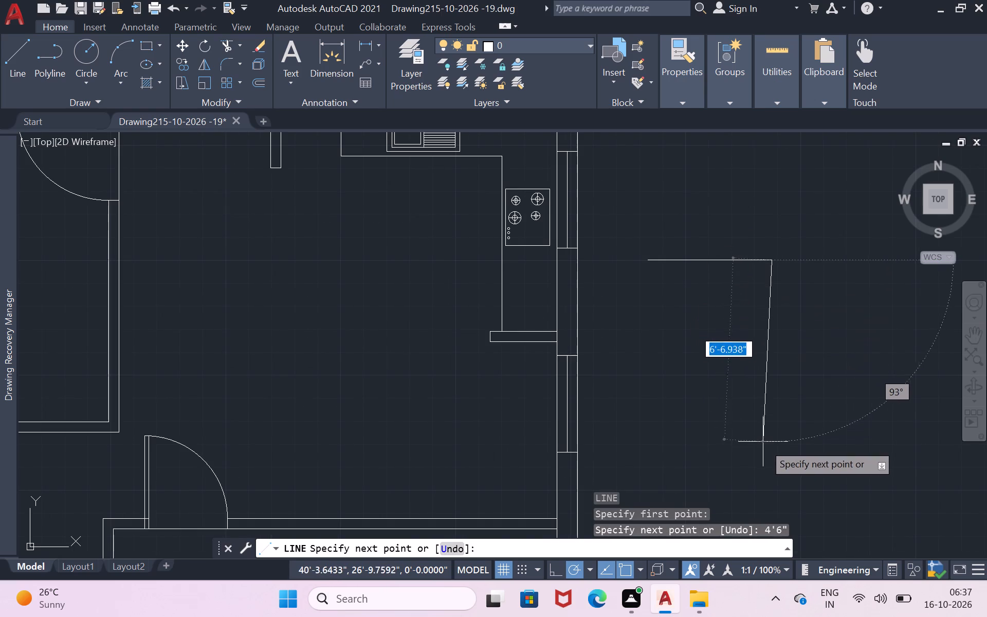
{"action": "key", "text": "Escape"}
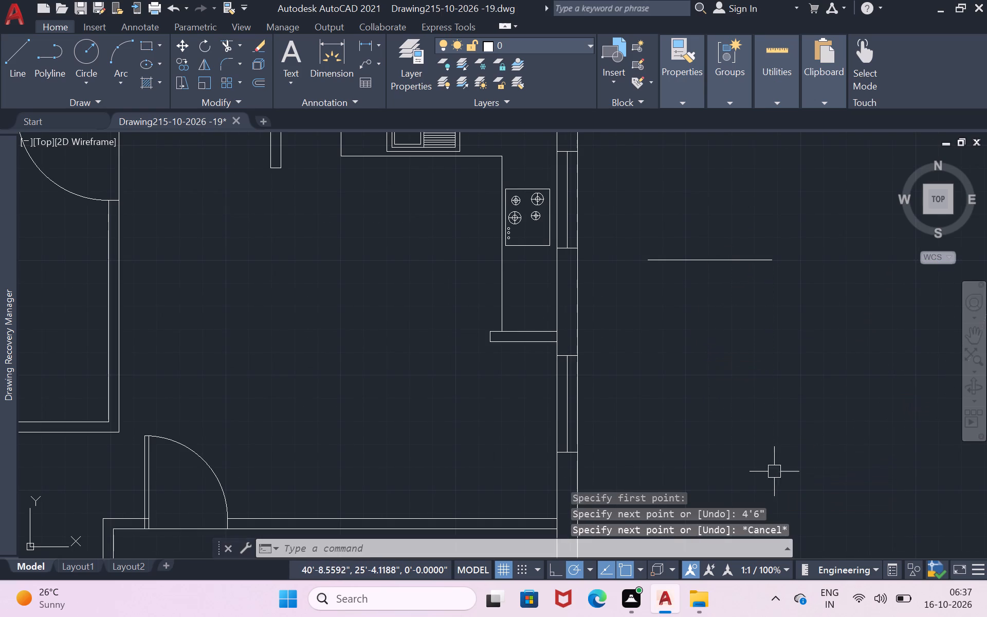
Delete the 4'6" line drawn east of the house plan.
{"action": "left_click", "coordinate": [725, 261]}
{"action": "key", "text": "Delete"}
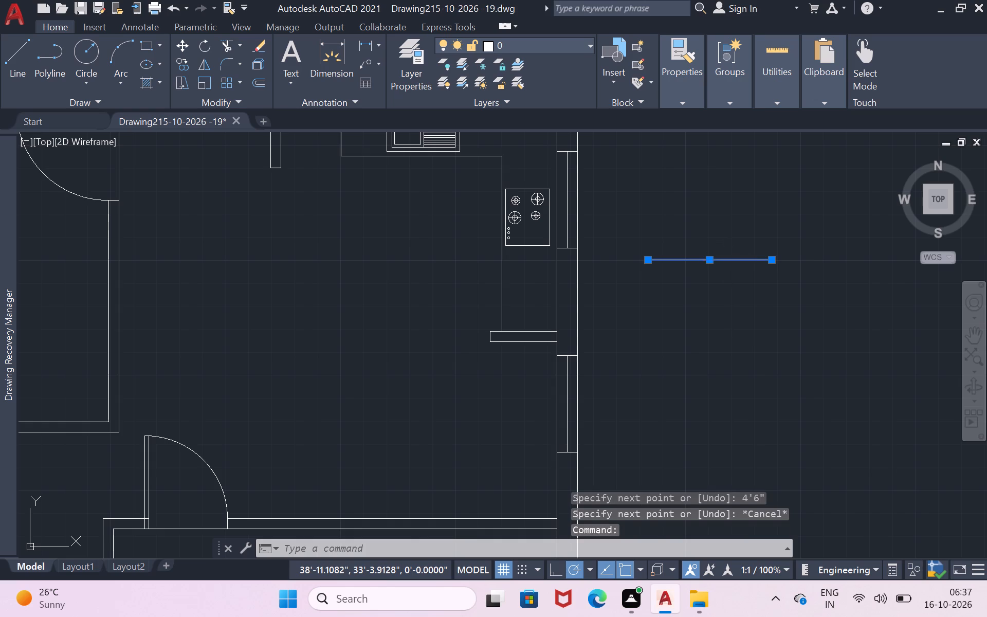
Draw a bed outline as a 4'6" by 6'6" rectangle in the empty area east of the kitchen.
{"action": "left_click", "coordinate": [141, 48]}
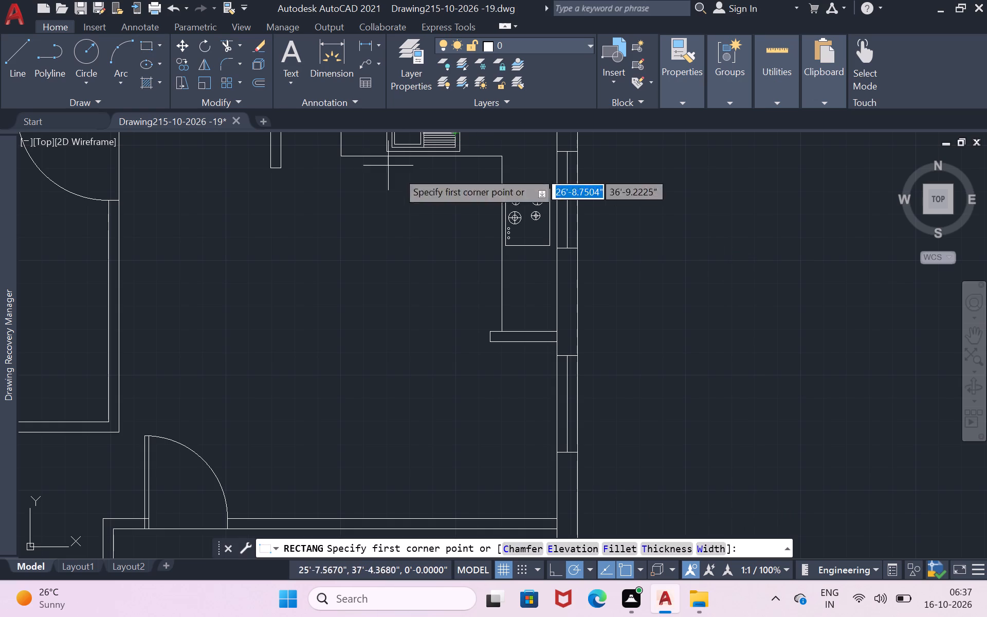
{"action": "left_click", "coordinate": [650, 258]}
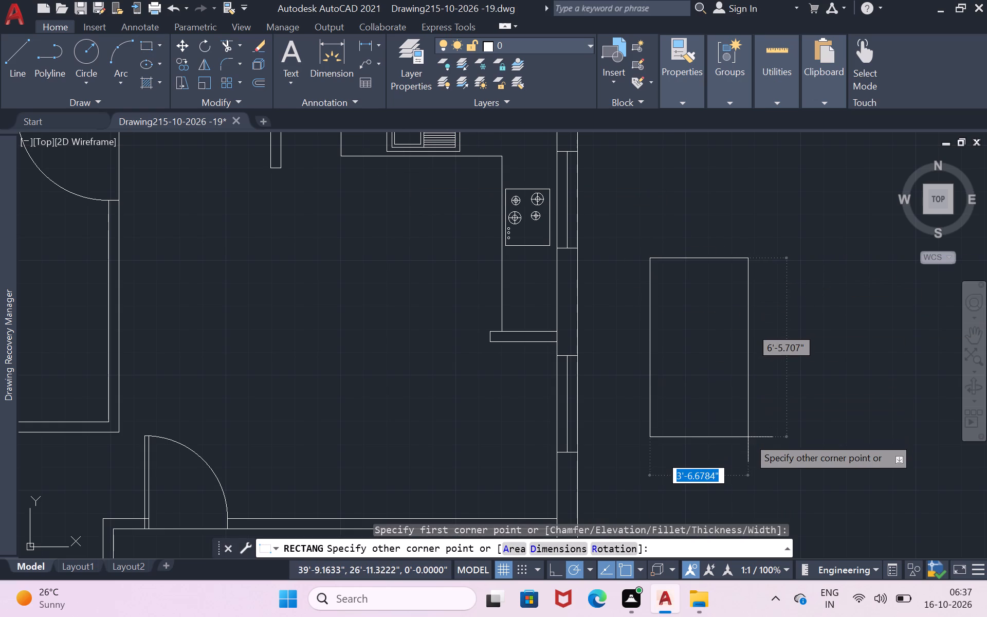
{"action": "key", "text": "4"}
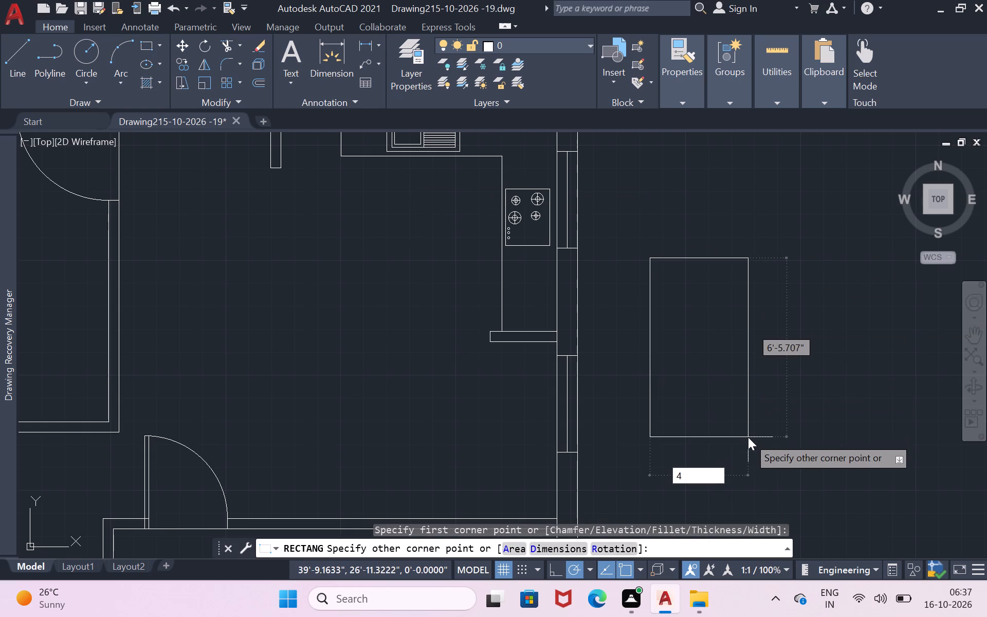
{"action": "type", "text": "'6"}
{"action": "key", "text": "shift+quotedbl"}
{"action": "key", "text": "comma"}
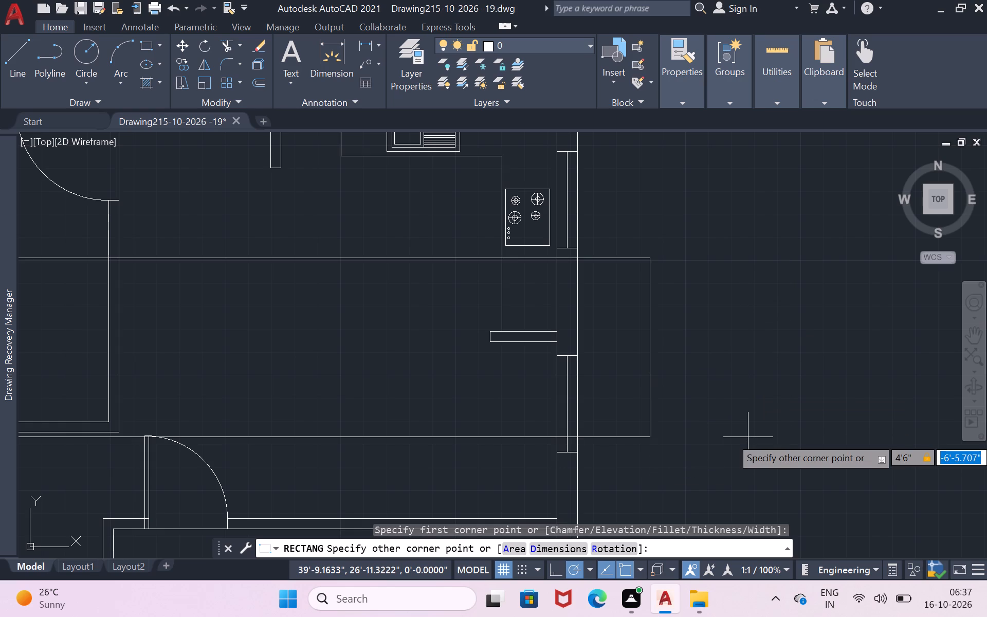
{"action": "type", "text": "6'6\""}
{"action": "key", "text": "Return"}
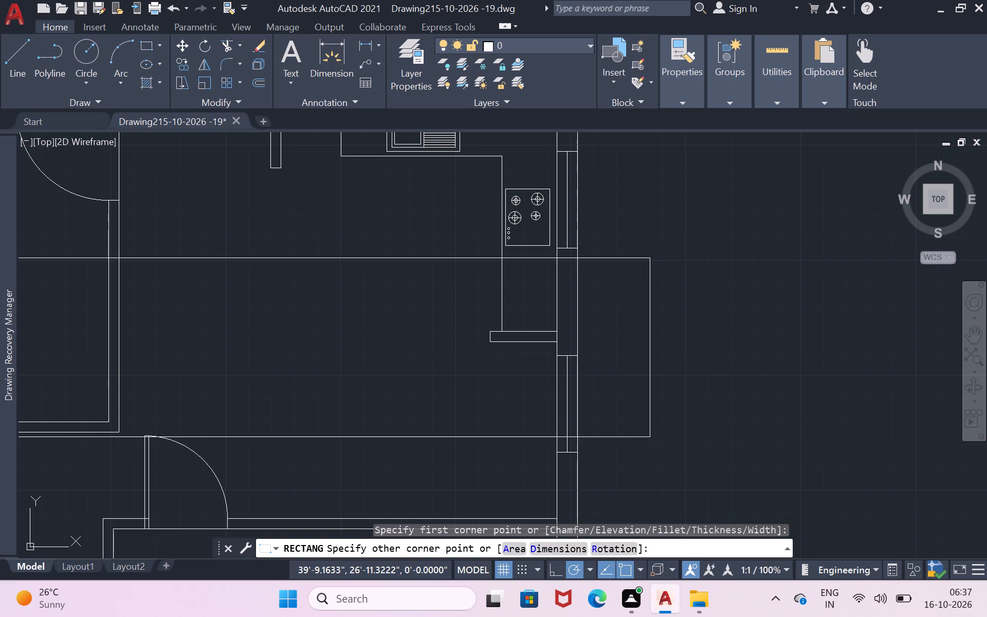
Draw a pillow rectangle about 1'-3" deep inside the bed's upper end, leaving a small margin at the top and sides.
{"action": "scroll", "coordinate": [748, 437], "scroll_direction": "down", "scroll_amount": 3}
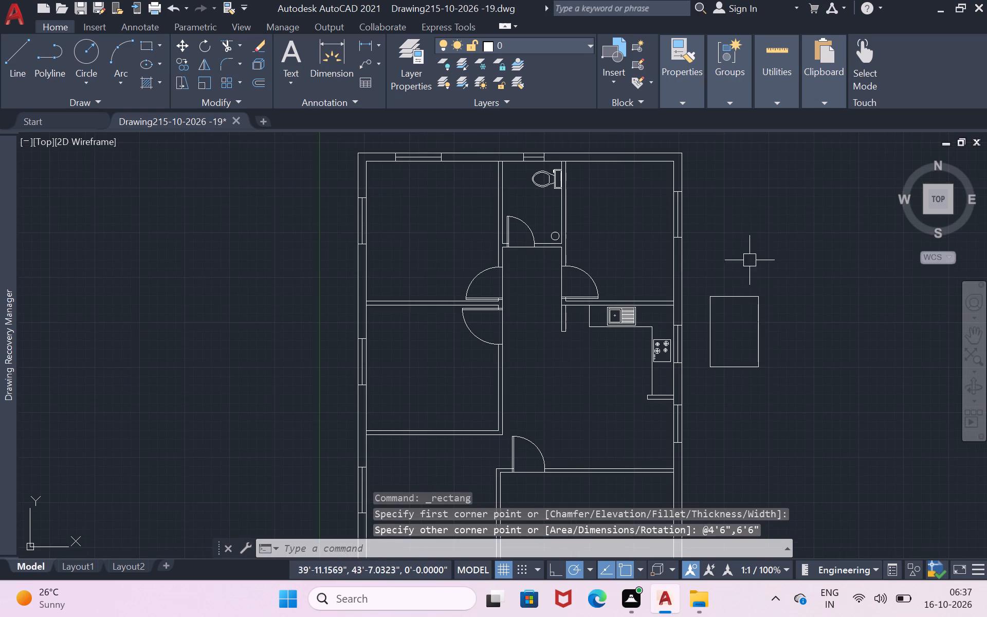
{"action": "scroll", "coordinate": [745, 290], "scroll_direction": "up", "scroll_amount": 3}
{"action": "scroll", "coordinate": [805, 452], "scroll_direction": "down", "scroll_amount": 2}
{"action": "scroll", "coordinate": [800, 545], "scroll_direction": "up", "scroll_amount": 3}
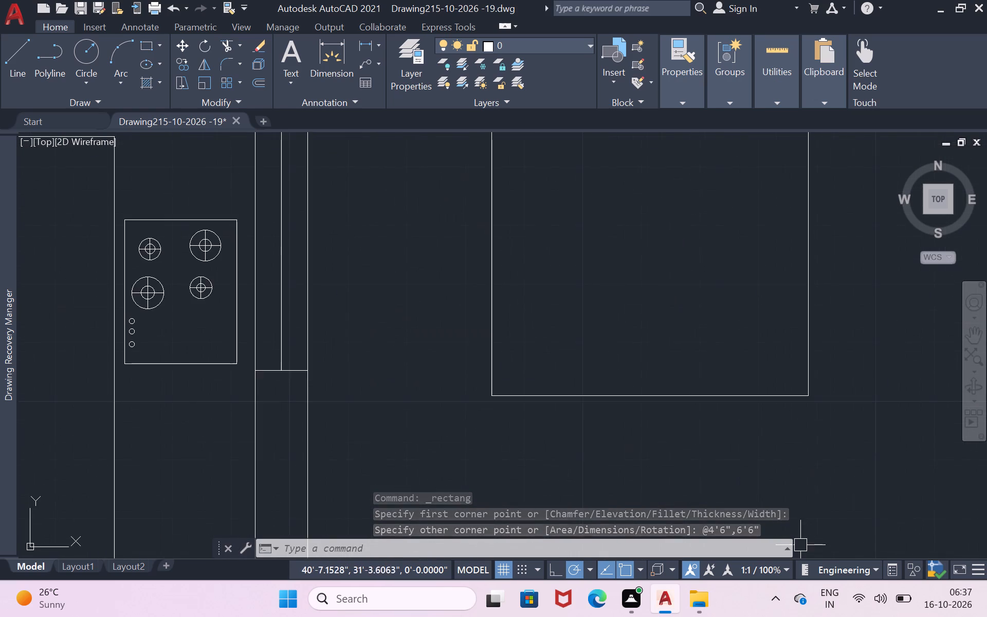
{"action": "scroll", "coordinate": [800, 478], "scroll_direction": "down", "scroll_amount": 2}
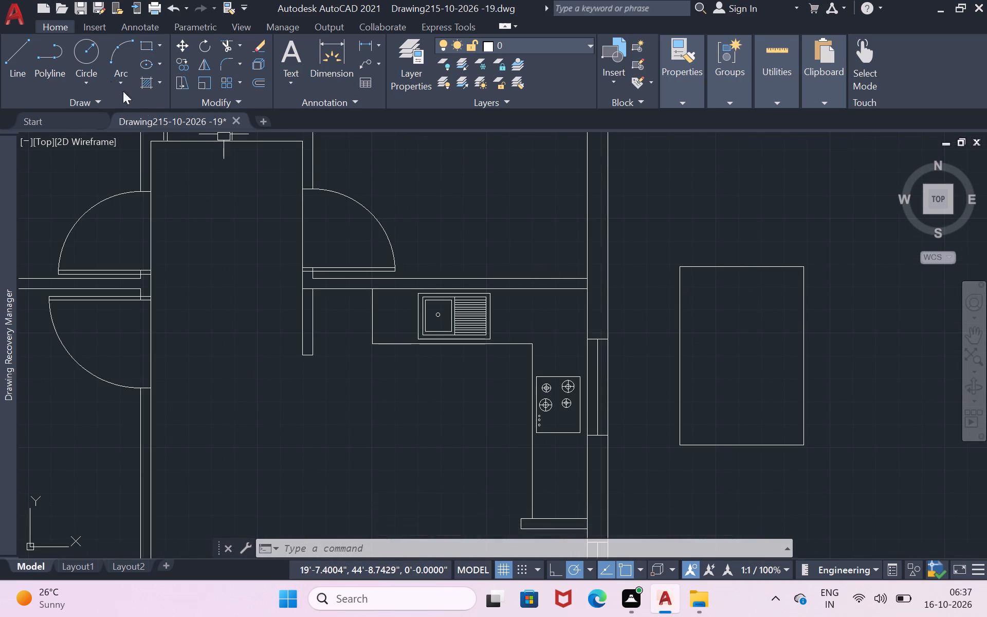
{"action": "left_click", "coordinate": [140, 44]}
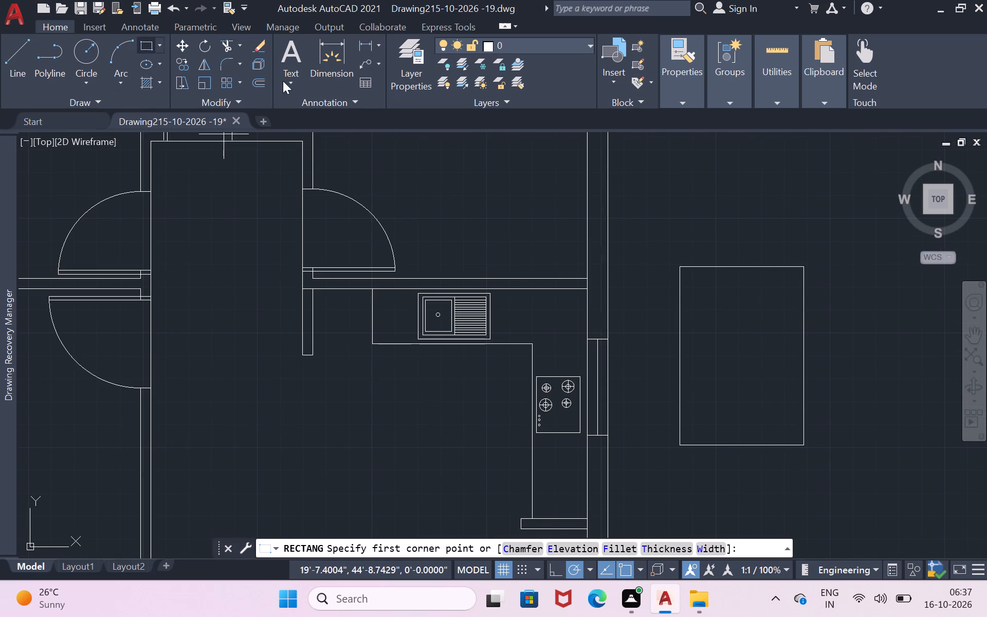
{"action": "scroll", "coordinate": [735, 386], "scroll_direction": "up", "scroll_amount": 1}
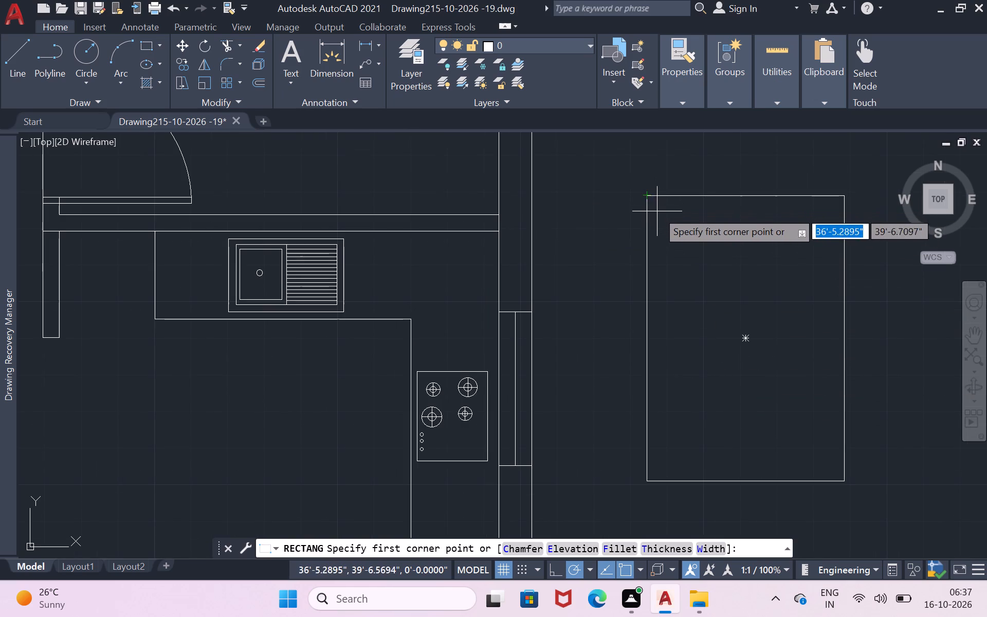
{"action": "left_click", "coordinate": [655, 208]}
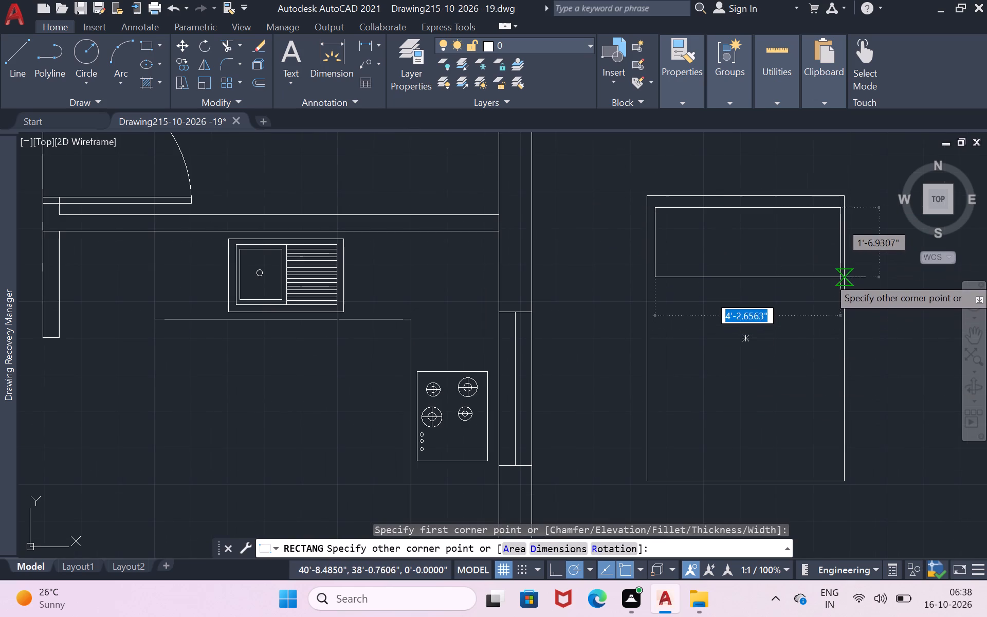
{"action": "left_click", "coordinate": [835, 264]}
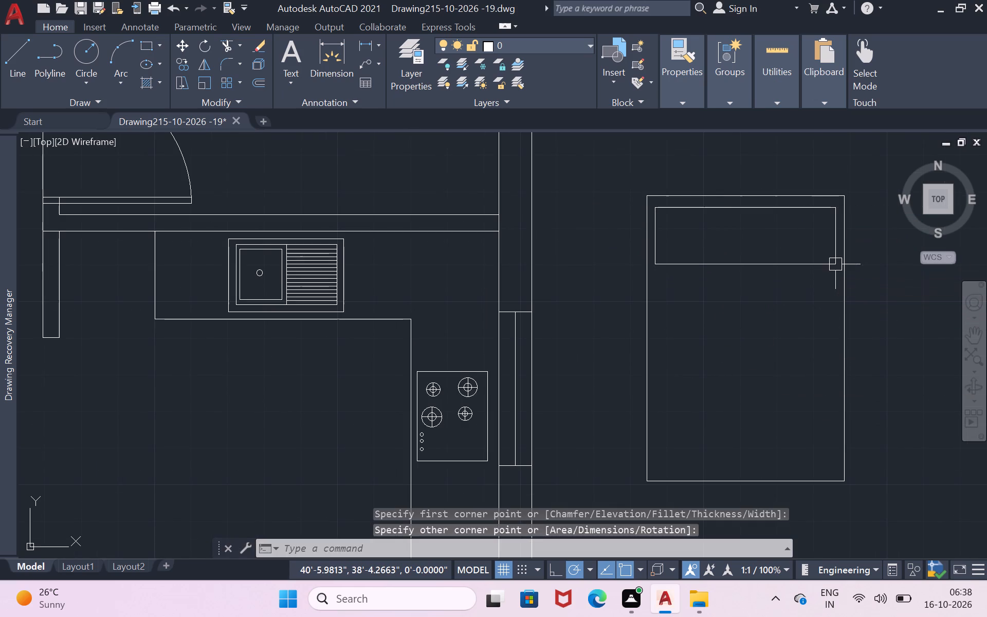
Draw a horizontal line across the bed's full width just below the pillow rectangle.
{"action": "left_click", "coordinate": [23, 63]}
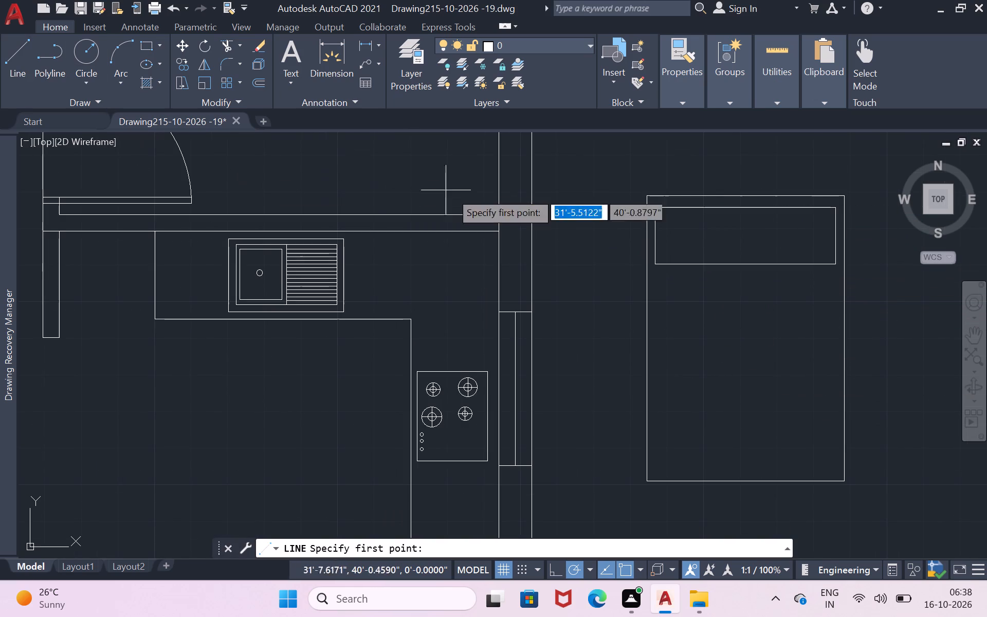
{"action": "left_click", "coordinate": [646, 276]}
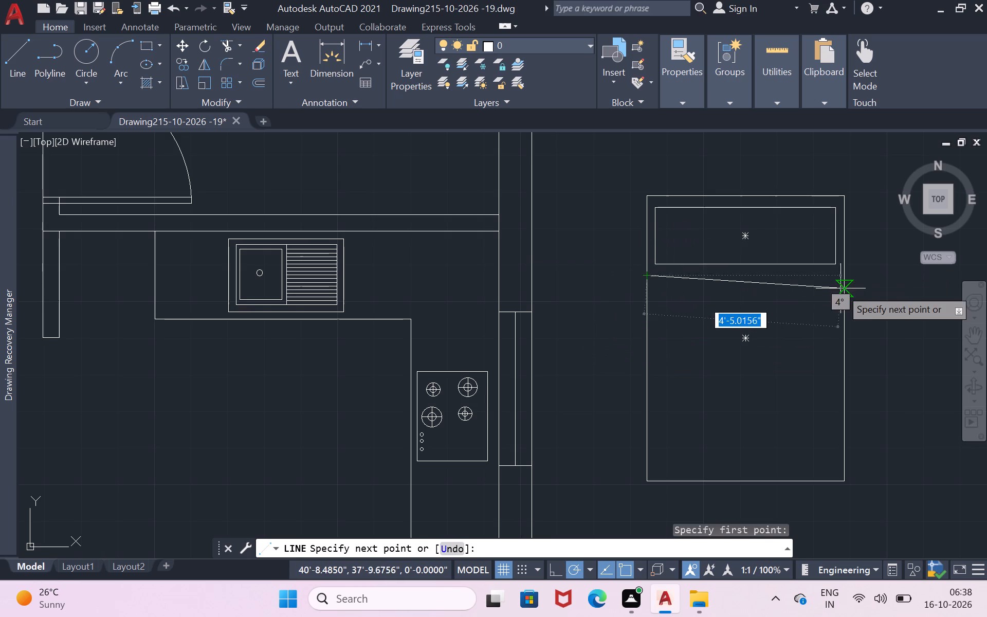
{"action": "left_click", "coordinate": [847, 277]}
{"action": "key", "text": "Return"}
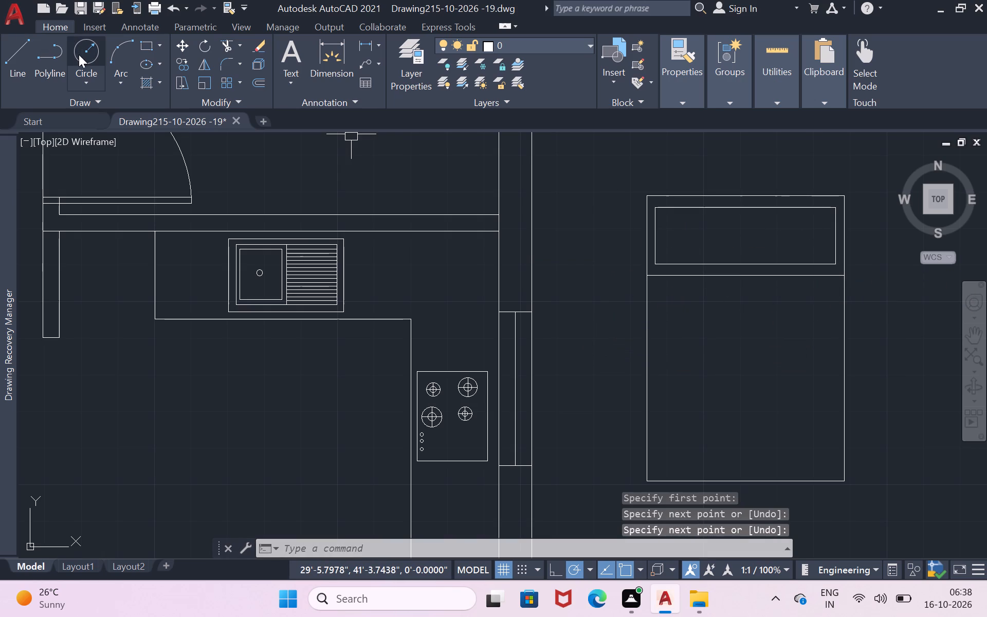
Draw a vertical line between the midpoints of the pillow rectangle's top and bottom edges.
{"action": "left_click", "coordinate": [10, 50]}
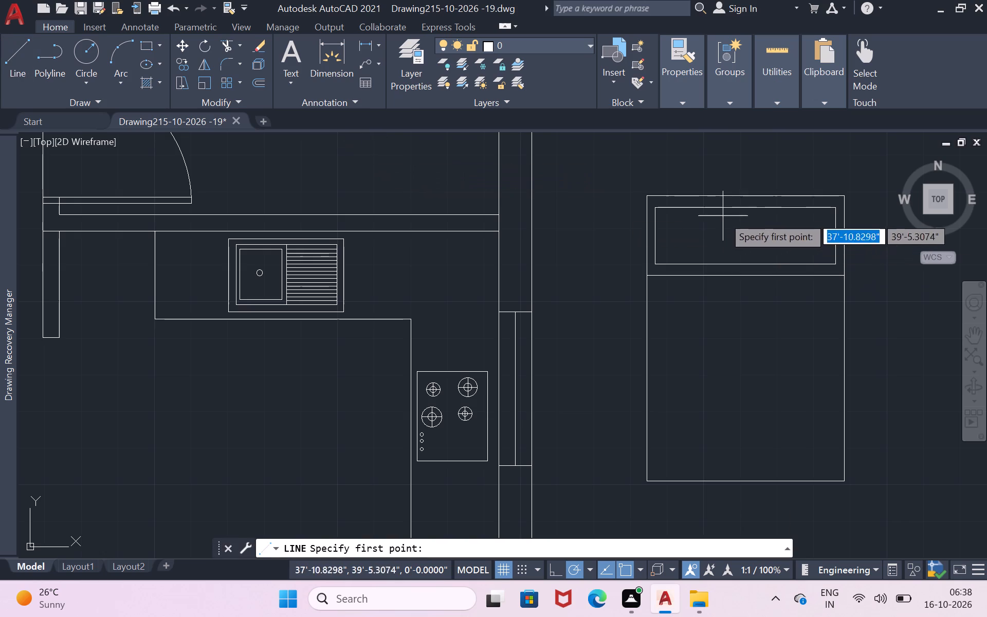
{"action": "left_click", "coordinate": [748, 209]}
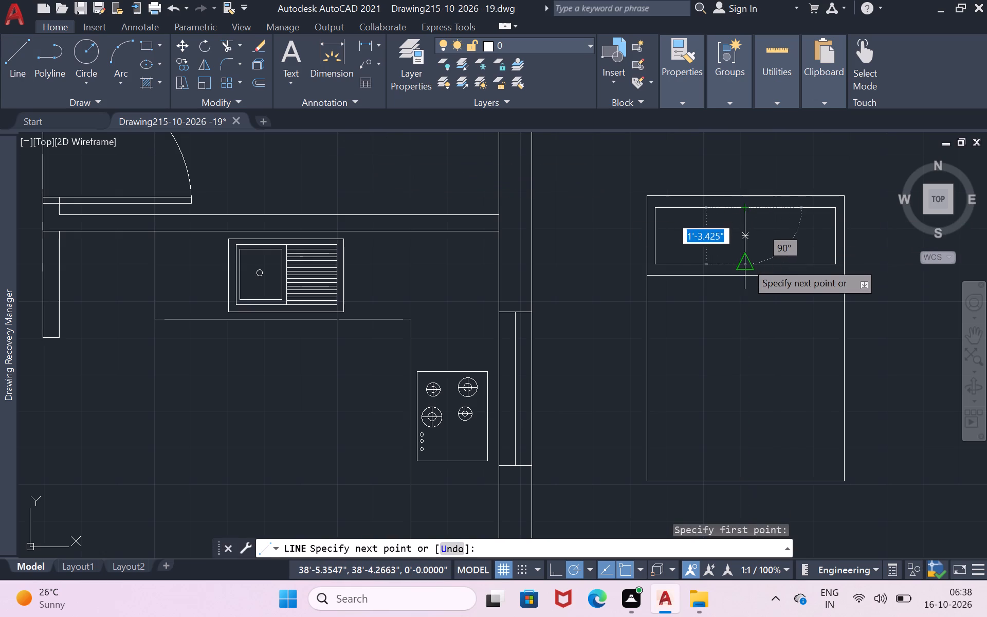
{"action": "left_click", "coordinate": [746, 262]}
{"action": "key", "text": "Return"}
Offset the pillow rectangle's vertical centre line by 2" to both sides.
{"action": "left_click", "coordinate": [747, 241]}
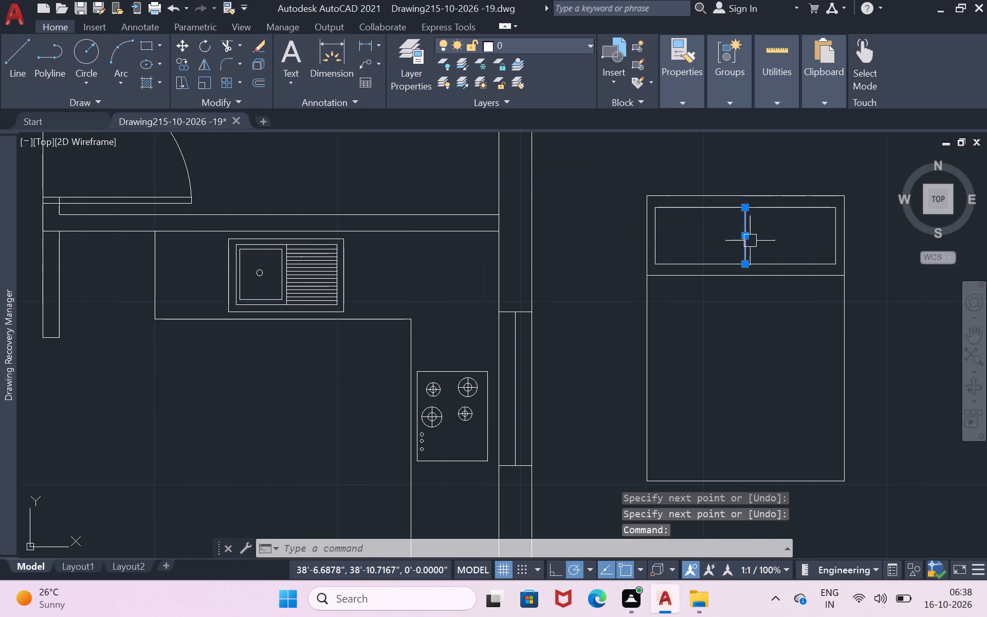
{"action": "key", "text": "o"}
{"action": "key", "text": "Return"}
{"action": "left_click_drag", "start_coordinate": [750, 240], "coordinate": [757, 239]}
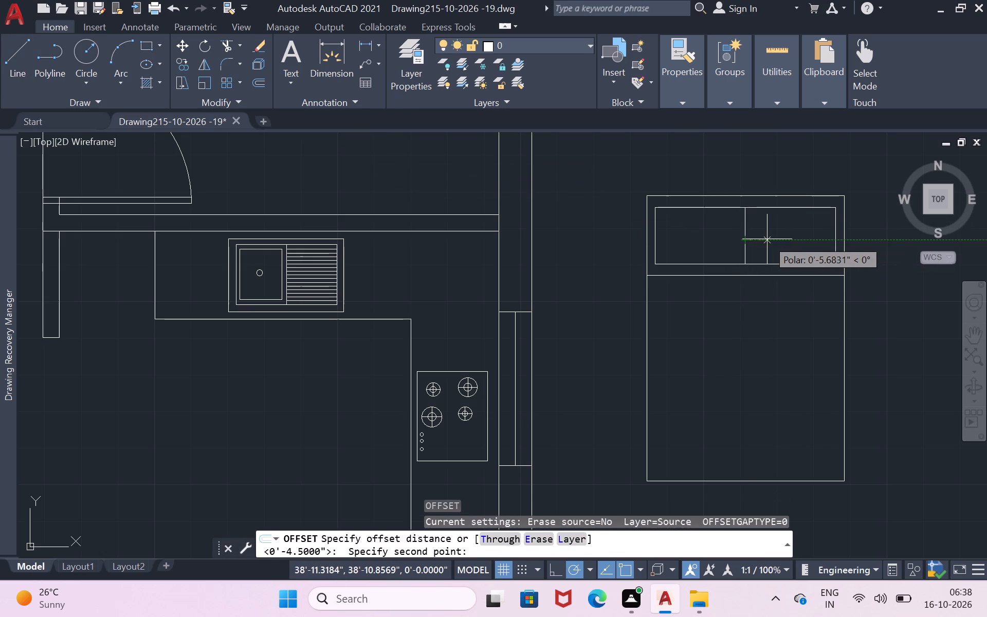
{"action": "key", "text": "2"}
{"action": "key", "text": "shift+quotedbl"}
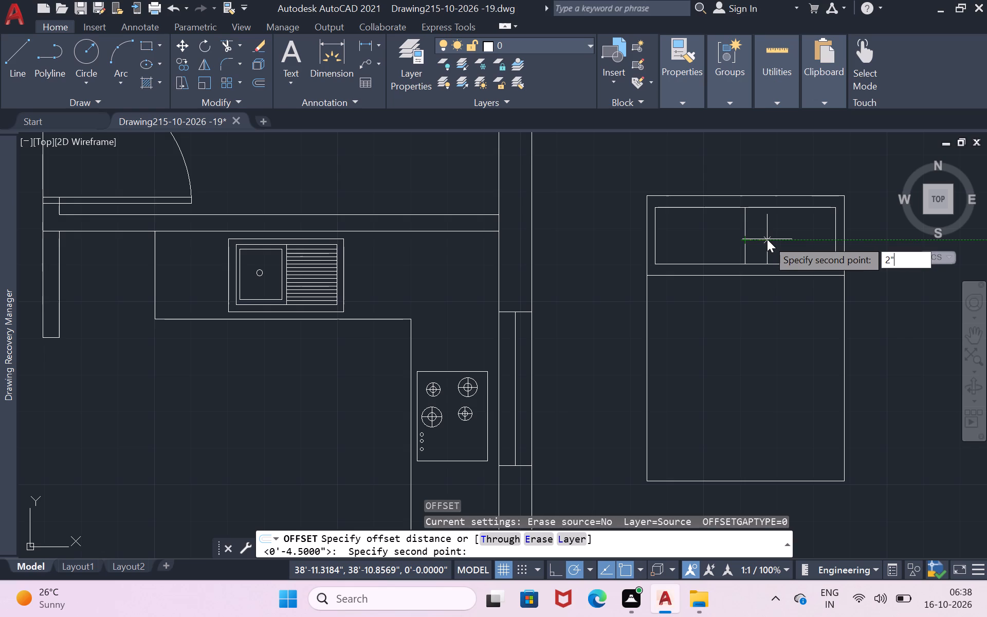
{"action": "key", "text": "Return"}
{"action": "left_click", "coordinate": [767, 239]}
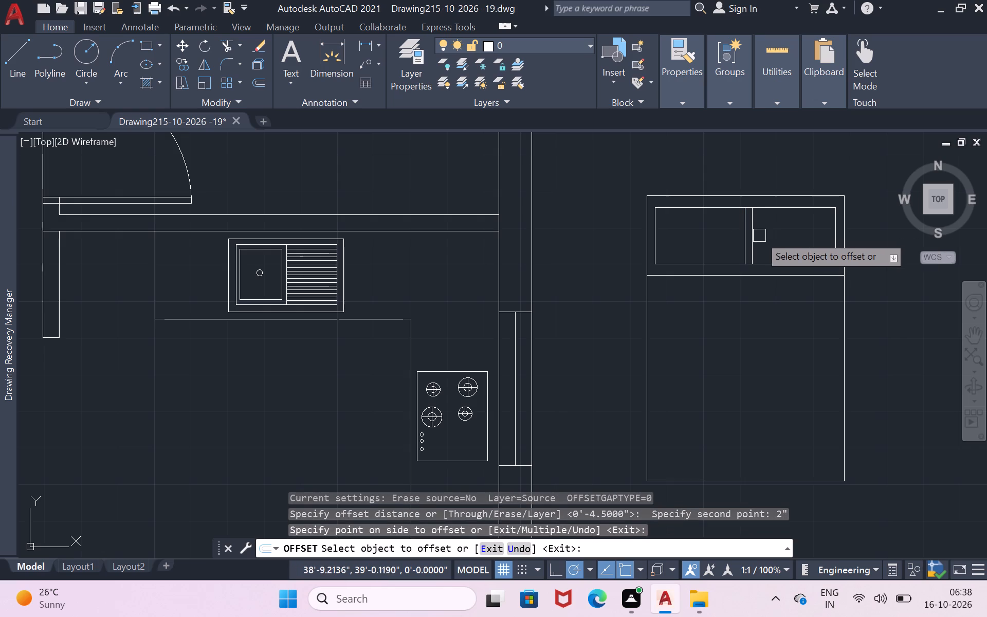
{"action": "left_click", "coordinate": [745, 244]}
{"action": "left_click", "coordinate": [720, 253]}
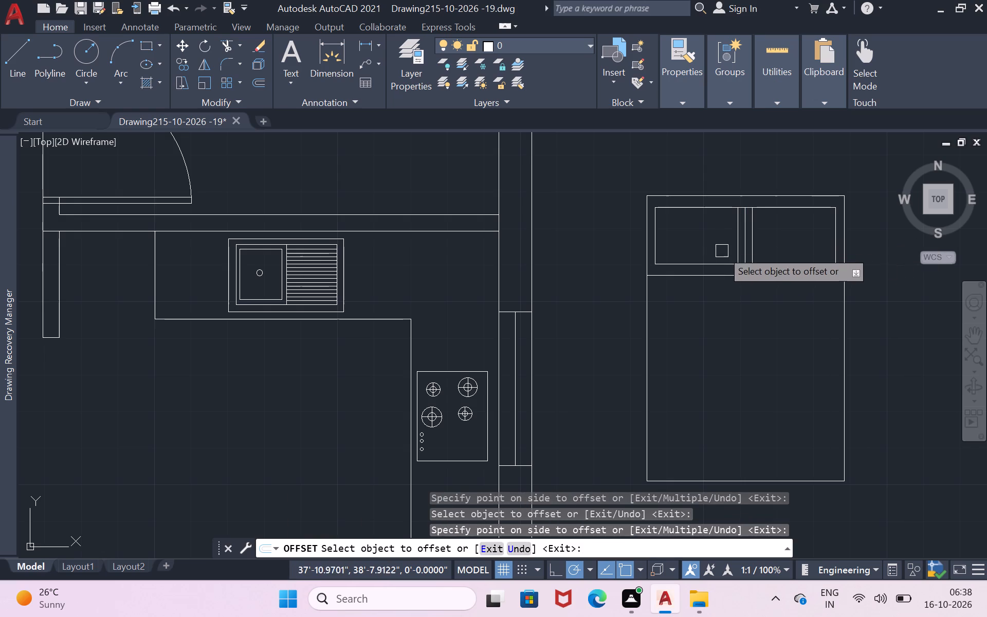
Trim away the centre line and the upper and lower edge segments between the two offset lines, leaving two separate pillow rectangles.
{"action": "left_click", "coordinate": [221, 44]}
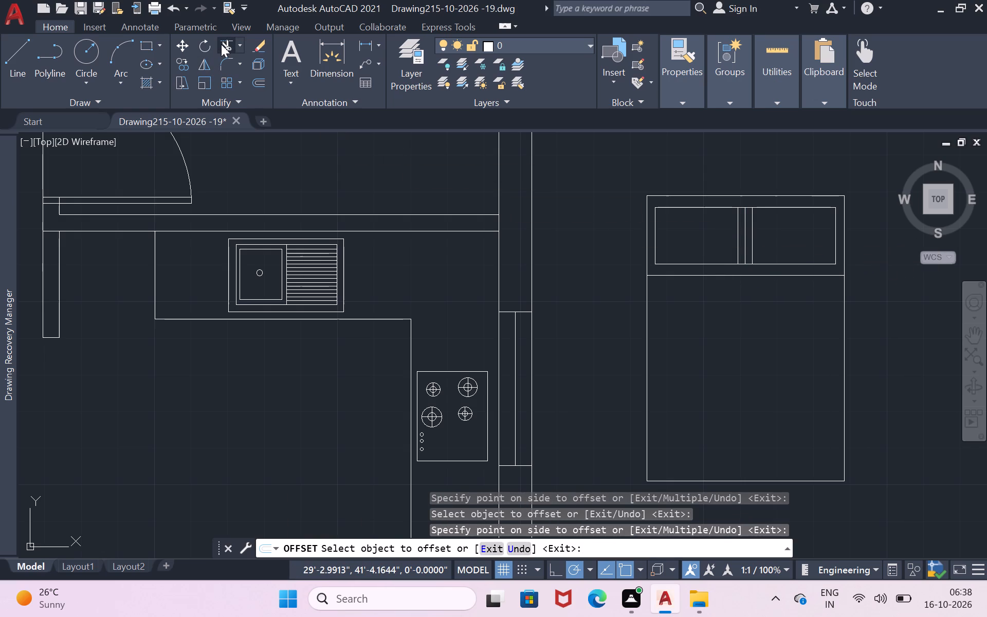
{"action": "scroll", "coordinate": [747, 238], "scroll_direction": "up", "scroll_amount": 2}
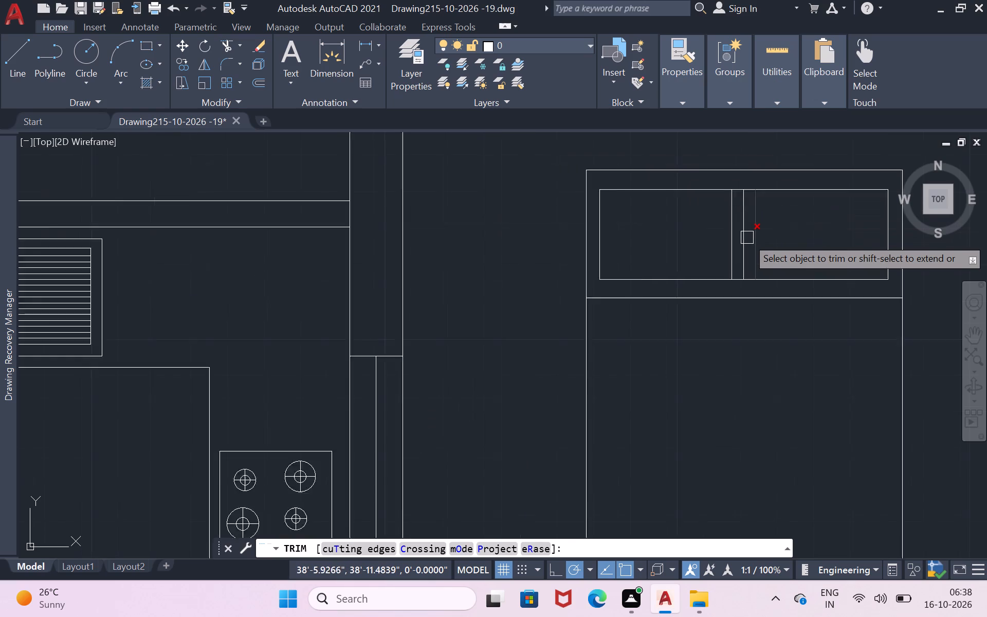
{"action": "scroll", "coordinate": [747, 238], "scroll_direction": "up", "scroll_amount": 1}
{"action": "left_click", "coordinate": [733, 230]}
{"action": "scroll", "coordinate": [733, 230], "scroll_direction": "down", "scroll_amount": 3}
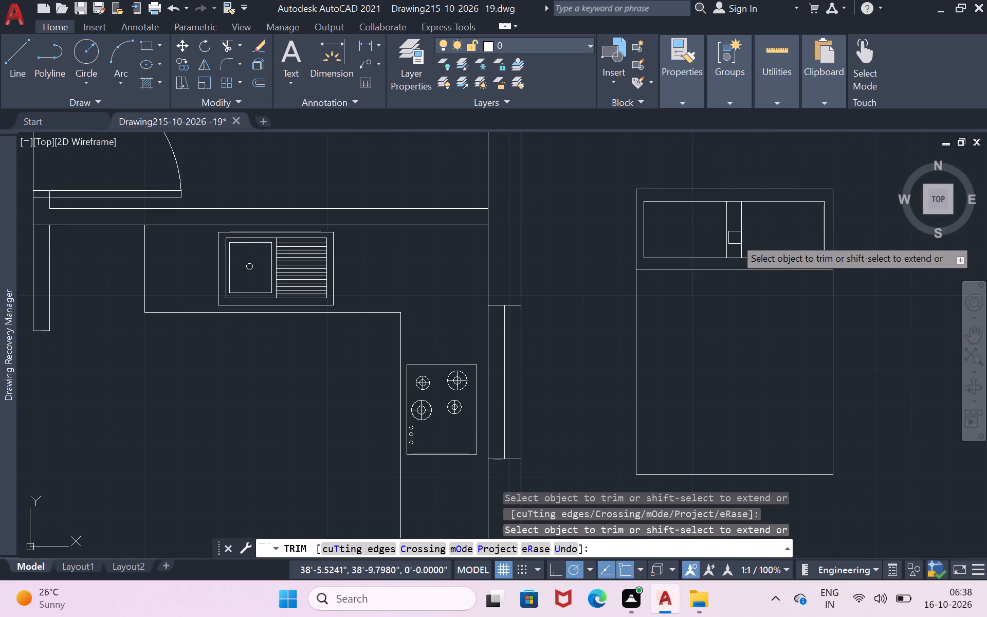
{"action": "scroll", "coordinate": [737, 258], "scroll_direction": "up", "scroll_amount": 3}
{"action": "left_click", "coordinate": [737, 258]}
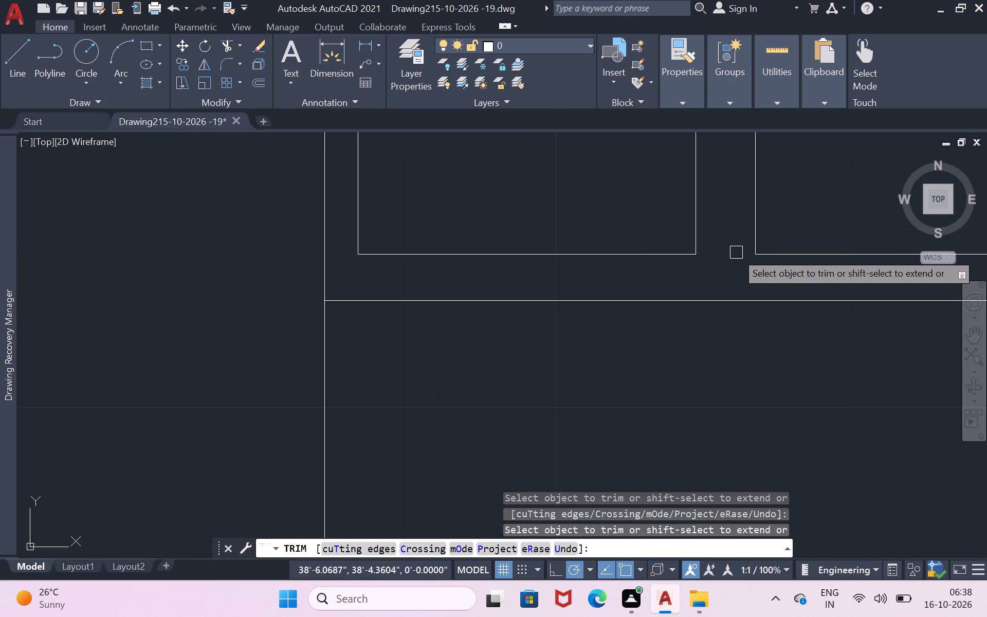
{"action": "scroll", "coordinate": [736, 252], "scroll_direction": "down", "scroll_amount": 3}
{"action": "scroll", "coordinate": [739, 181], "scroll_direction": "up", "scroll_amount": 2}
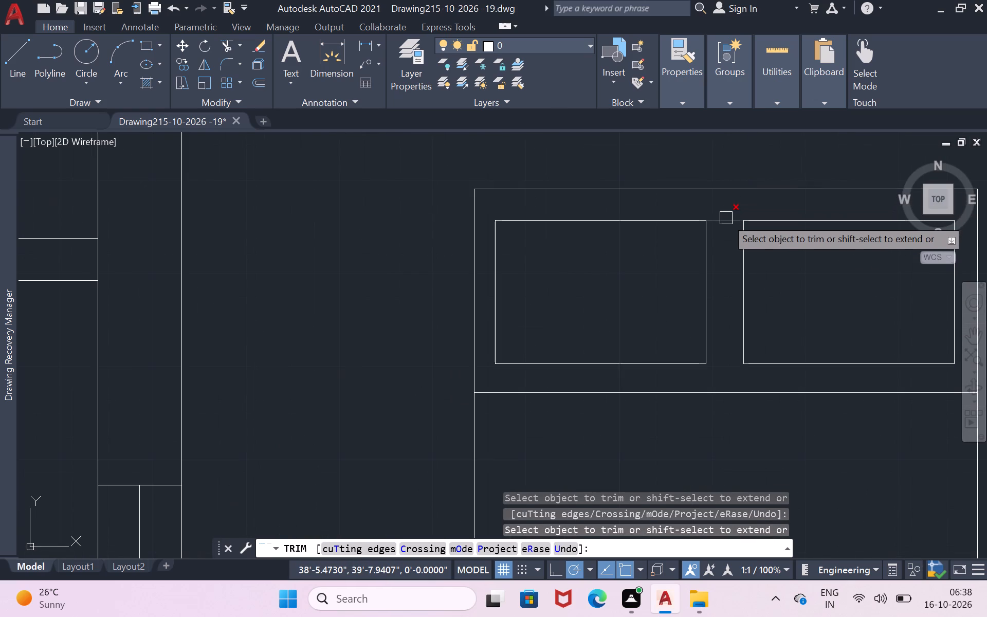
{"action": "left_click", "coordinate": [726, 218]}
{"action": "scroll", "coordinate": [726, 218], "scroll_direction": "down", "scroll_amount": 2}
{"action": "key", "text": "Return"}
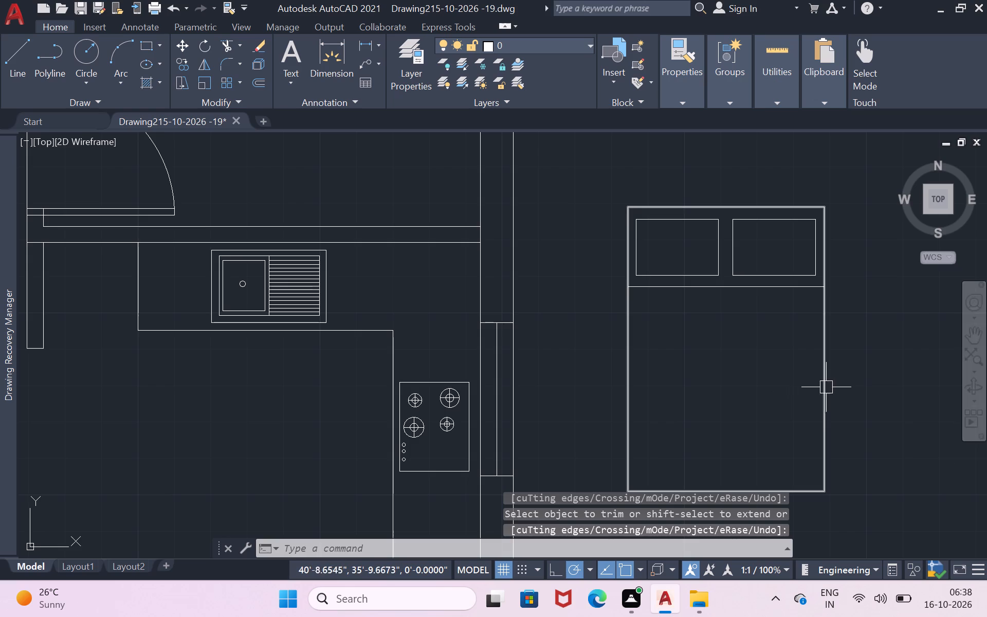
Draw two fold lines from the midpoint of the line below the pillows: one to the bed's left edge, one about 1'-8" long inside the bed.
{"action": "left_click", "coordinate": [967, 336]}
{"action": "left_click_drag", "start_coordinate": [862, 401], "coordinate": [673, 359]}
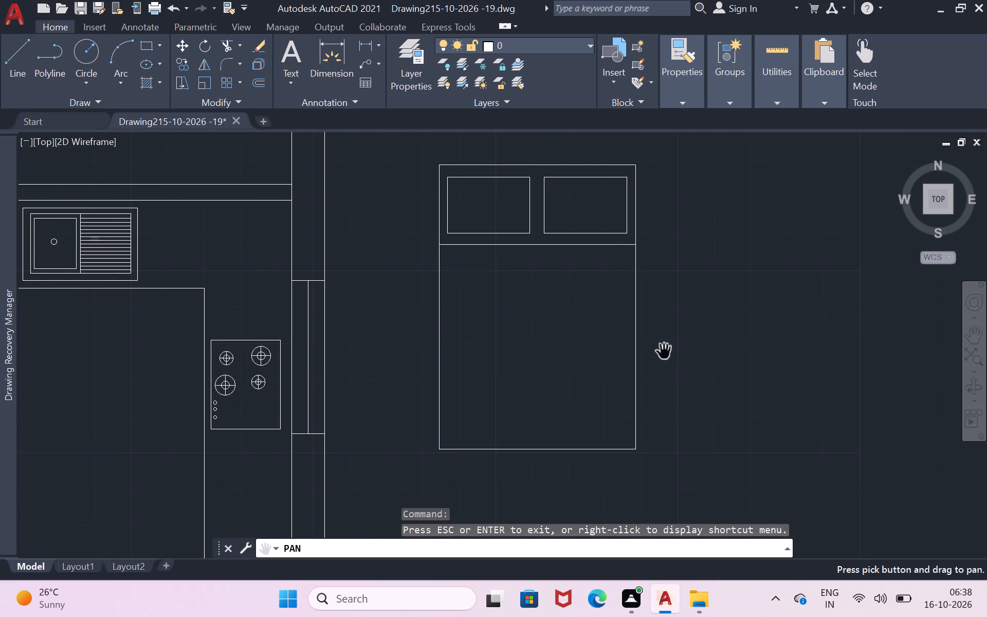
{"action": "key", "text": "Return"}
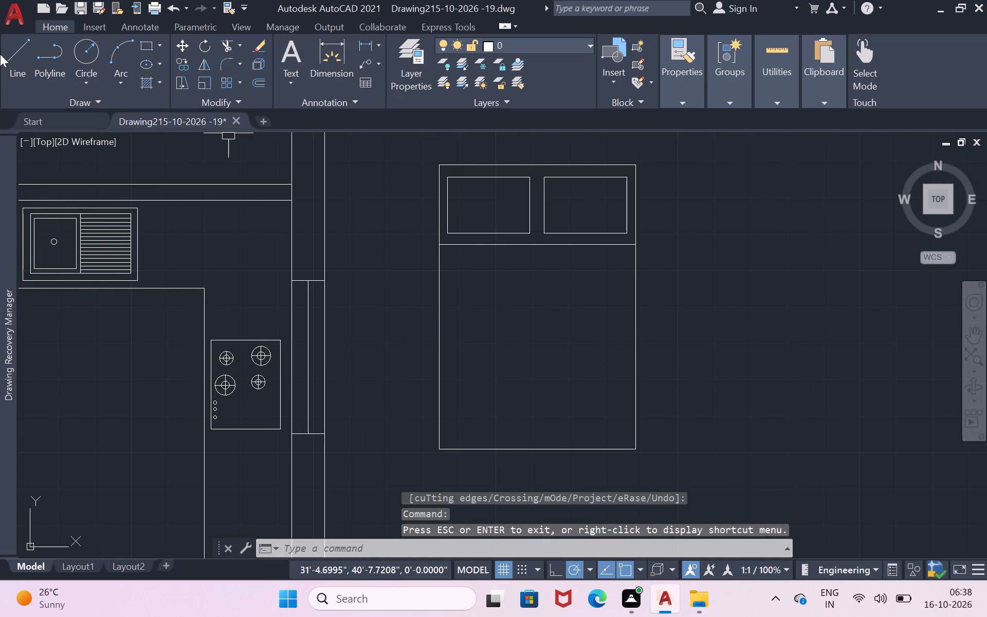
{"action": "left_click", "coordinate": [15, 59]}
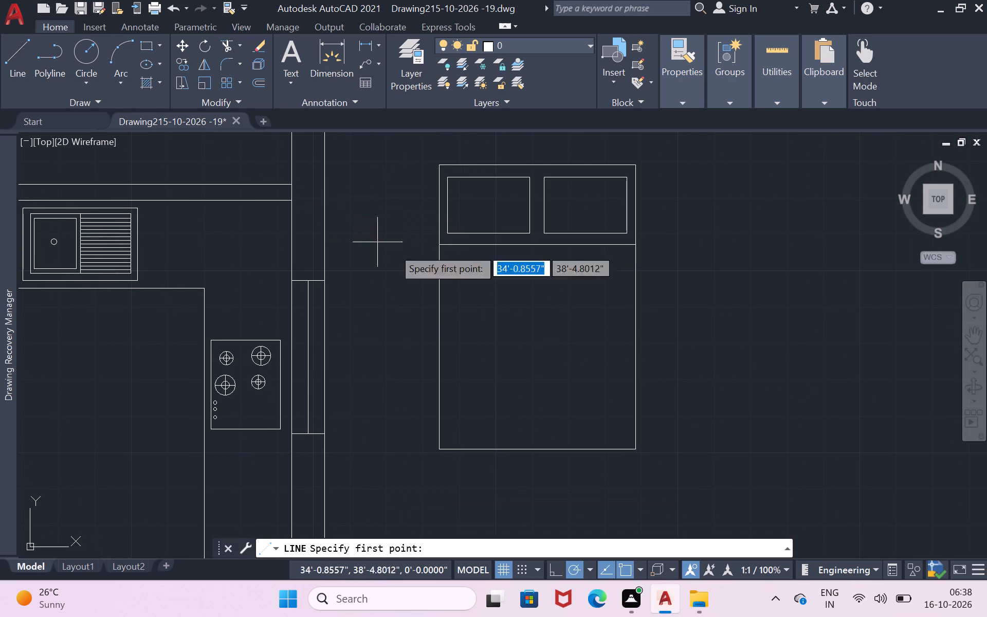
{"action": "left_click", "coordinate": [536, 244]}
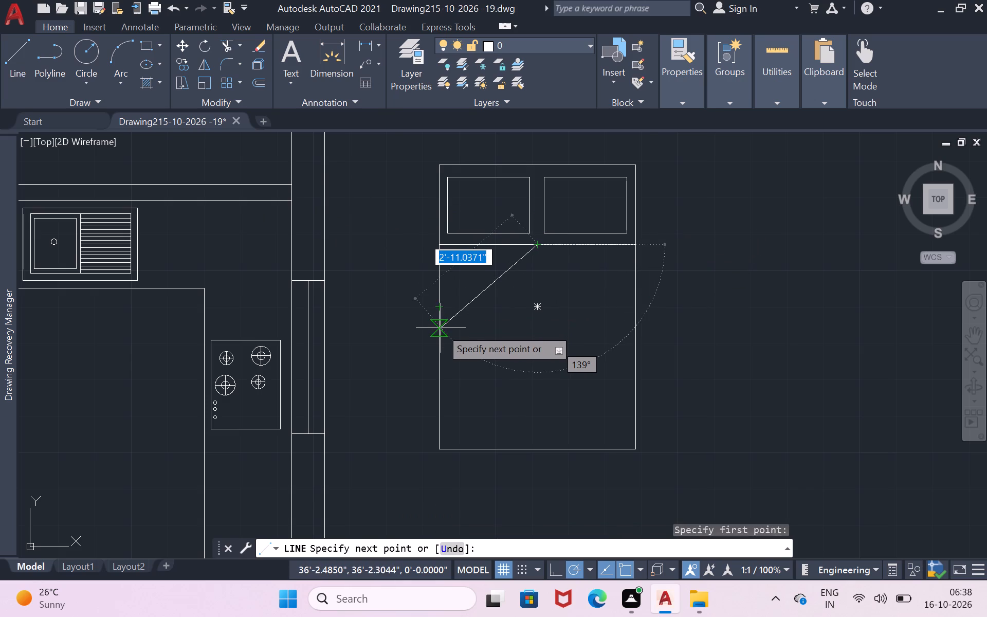
{"action": "left_click", "coordinate": [439, 311]}
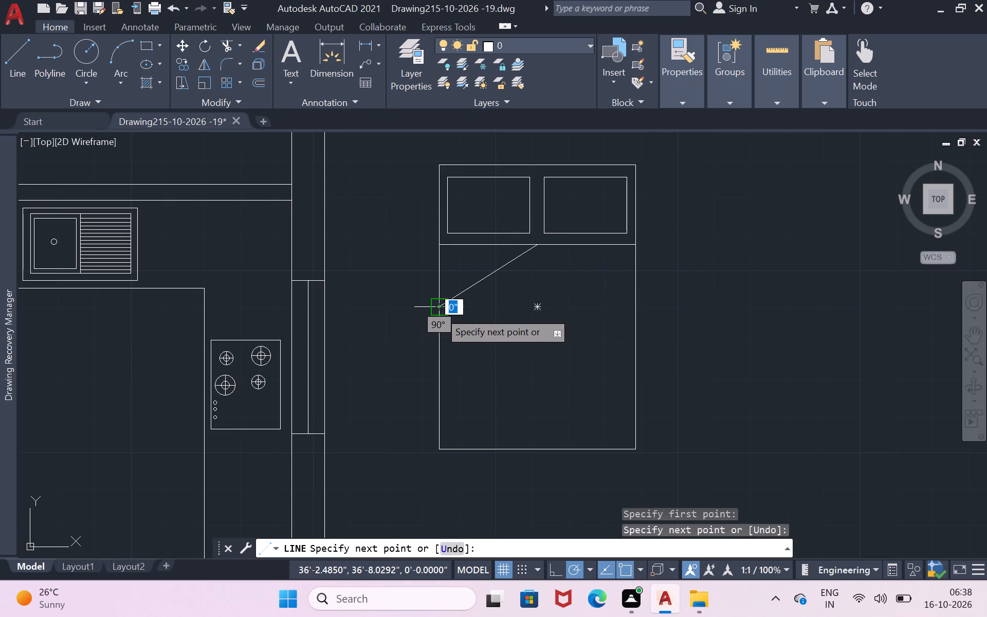
{"action": "key", "text": "Return"}
{"action": "key", "text": "Return"}
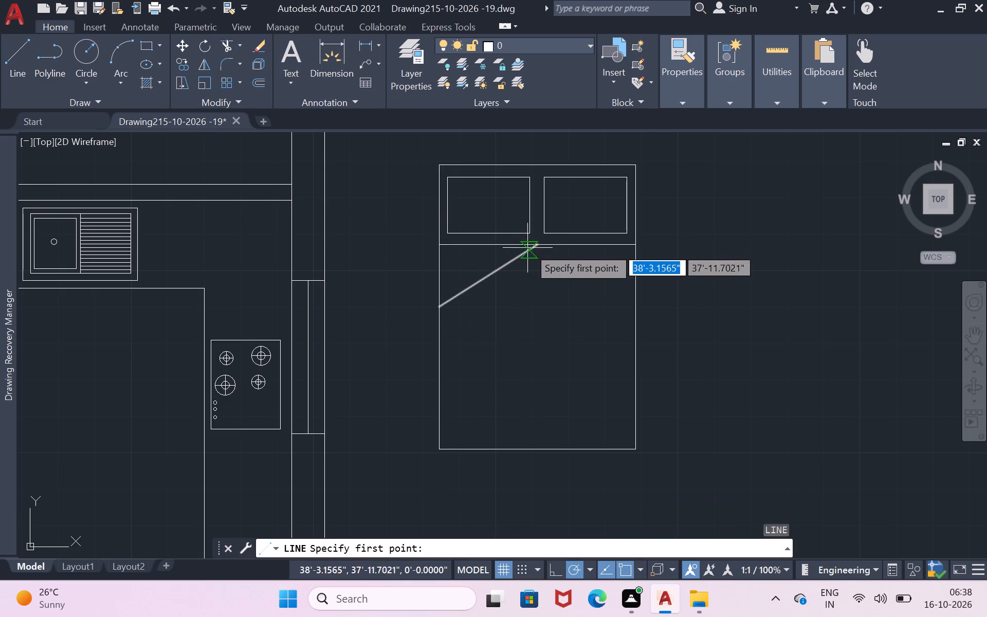
{"action": "left_click", "coordinate": [538, 242]}
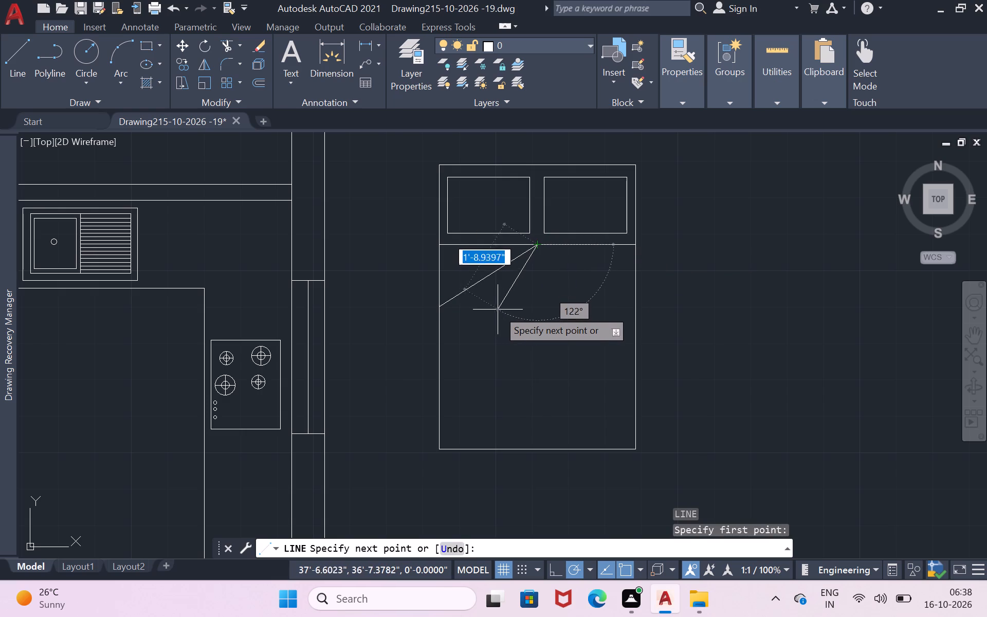
{"action": "left_click", "coordinate": [499, 308]}
{"action": "key", "text": "Return"}
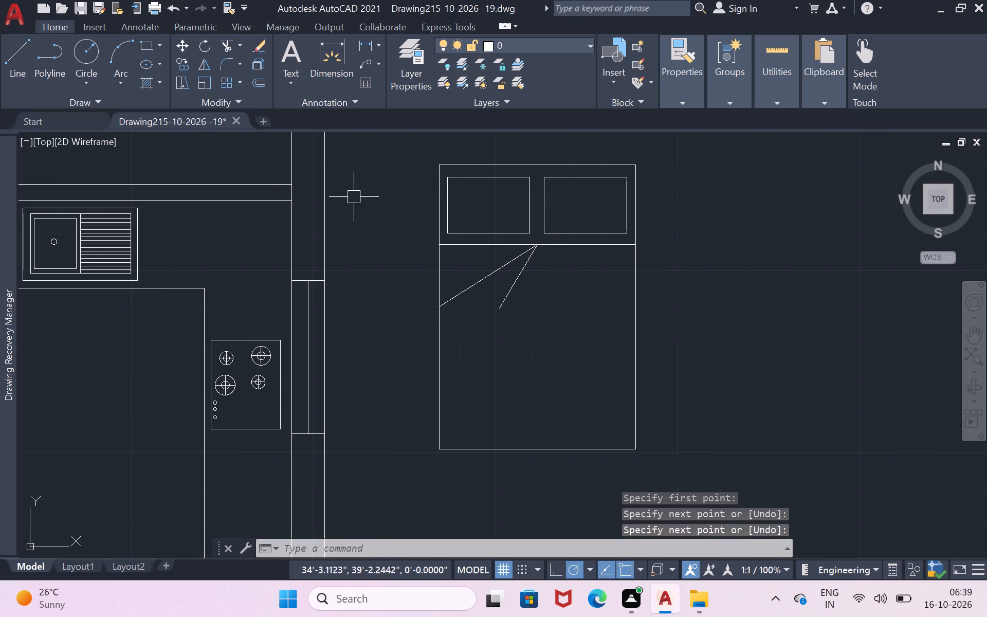
Draw a three-point arc from the short fold line's free end through the long fold line's end, finishing in the bed's lower half.
{"action": "left_click", "coordinate": [121, 58]}
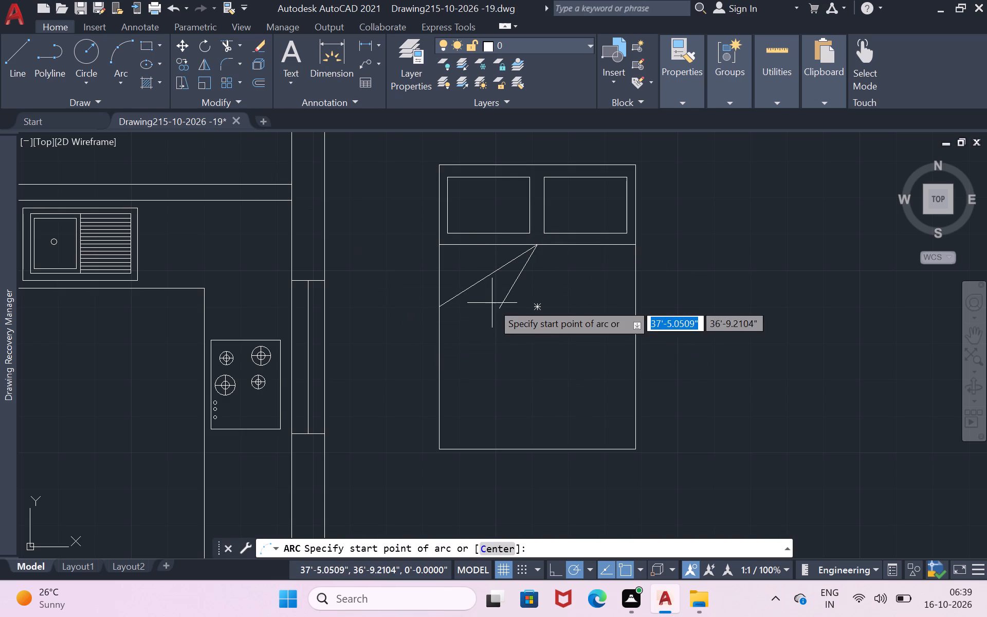
{"action": "left_click", "coordinate": [497, 311]}
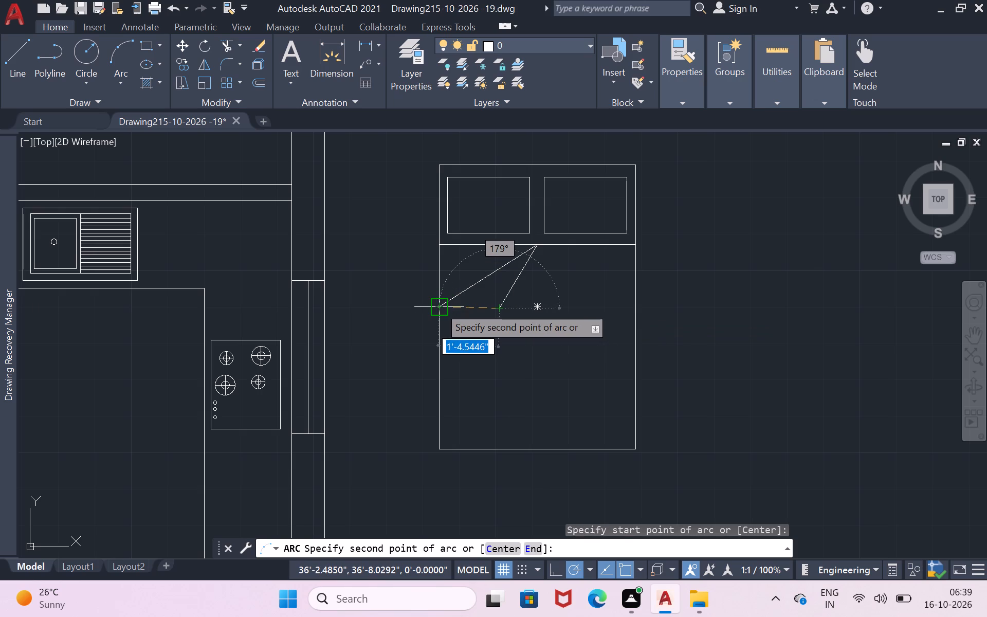
{"action": "left_click", "coordinate": [439, 306]}
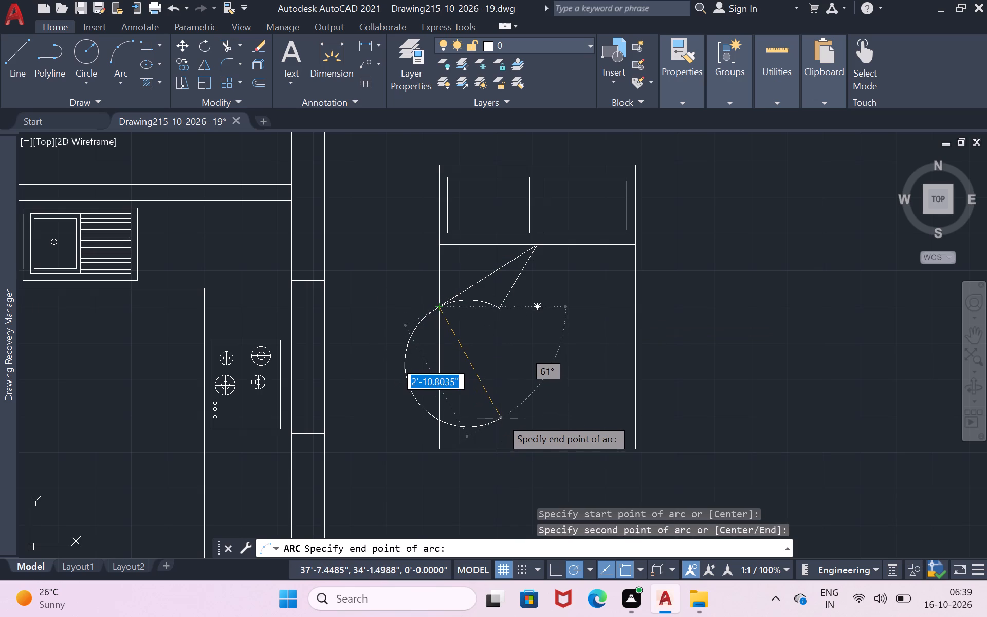
{"action": "key", "text": "Return"}
{"action": "left_click", "coordinate": [501, 418]}
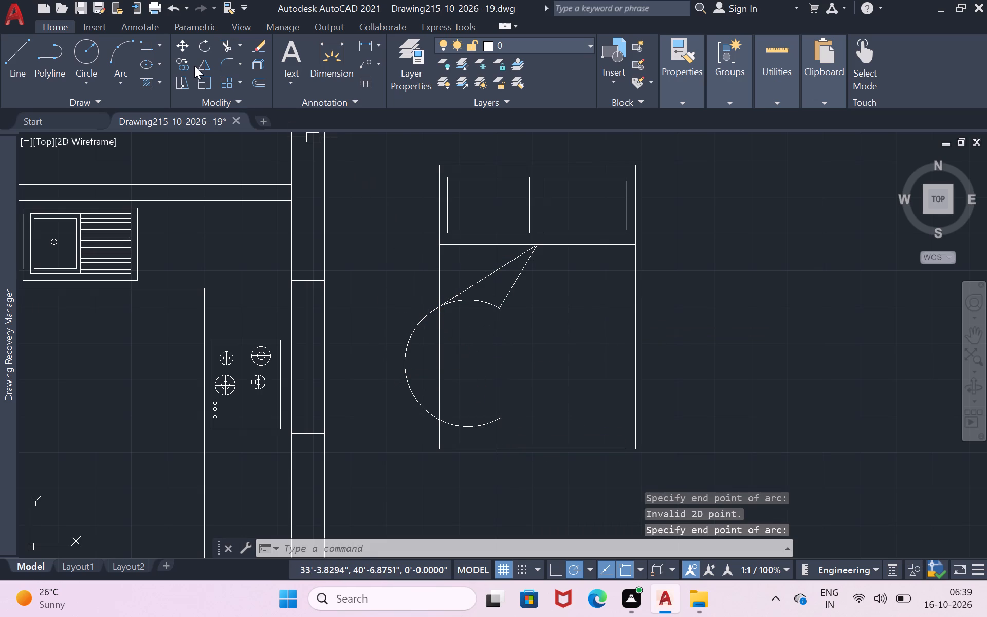
Trim the arc outside the bed and its leftover lower piece, keeping only the curve between the two fold lines' ends.
{"action": "left_click", "coordinate": [227, 45]}
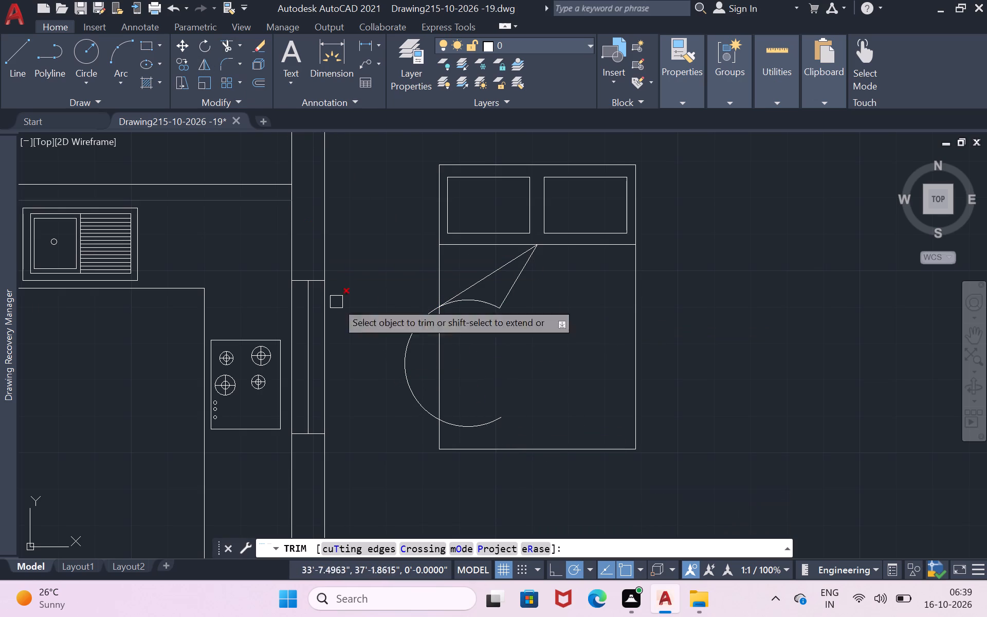
{"action": "left_click", "coordinate": [404, 365]}
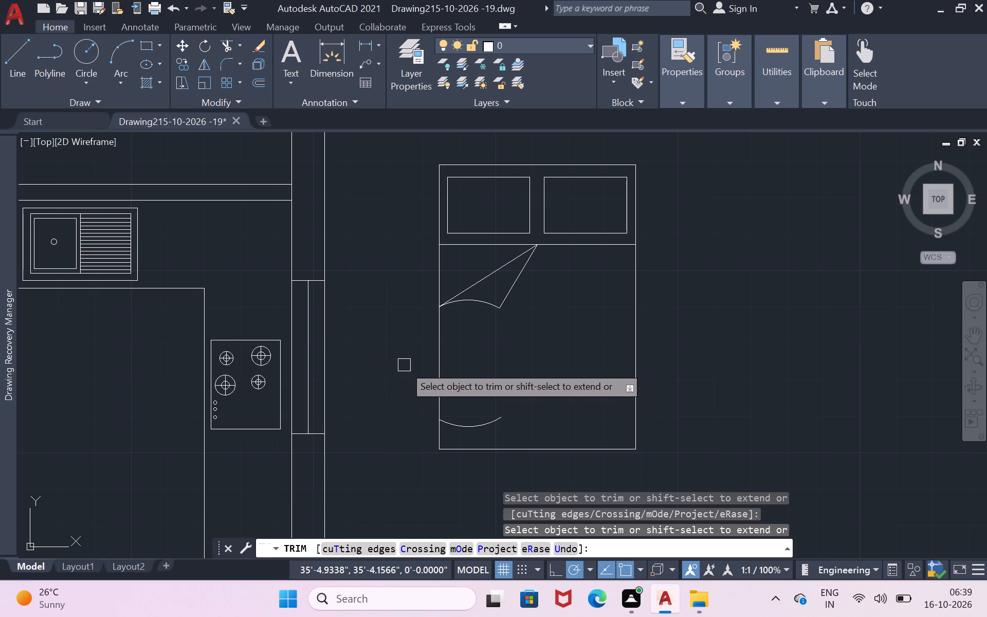
{"action": "left_click", "coordinate": [452, 425]}
{"action": "key", "text": "Return"}
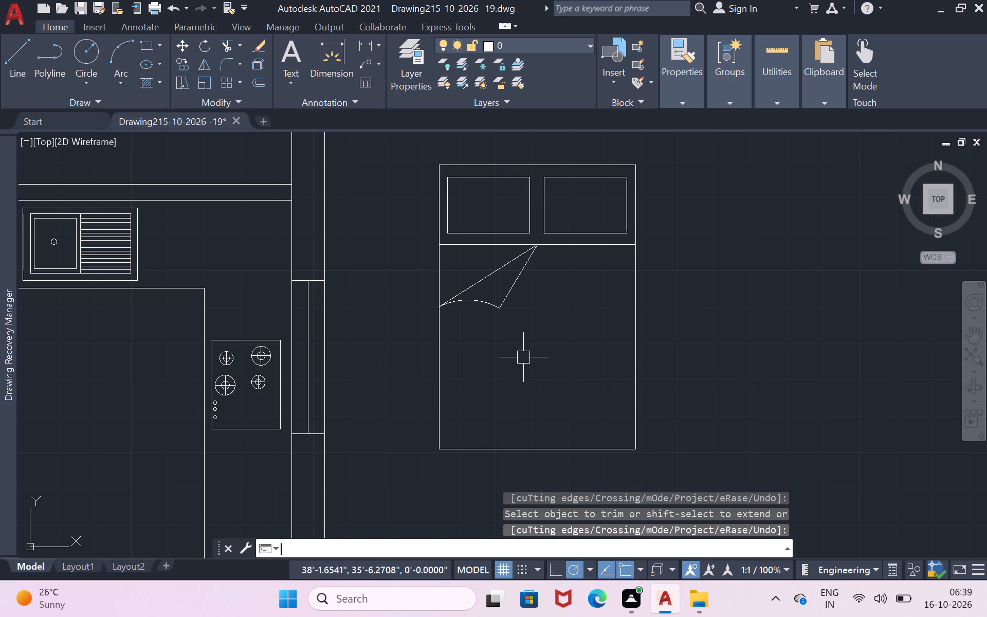
Mirror the two fold lines and the arc about the bed's vertical centre line, keeping the source objects.
{"action": "left_click", "coordinate": [519, 278]}
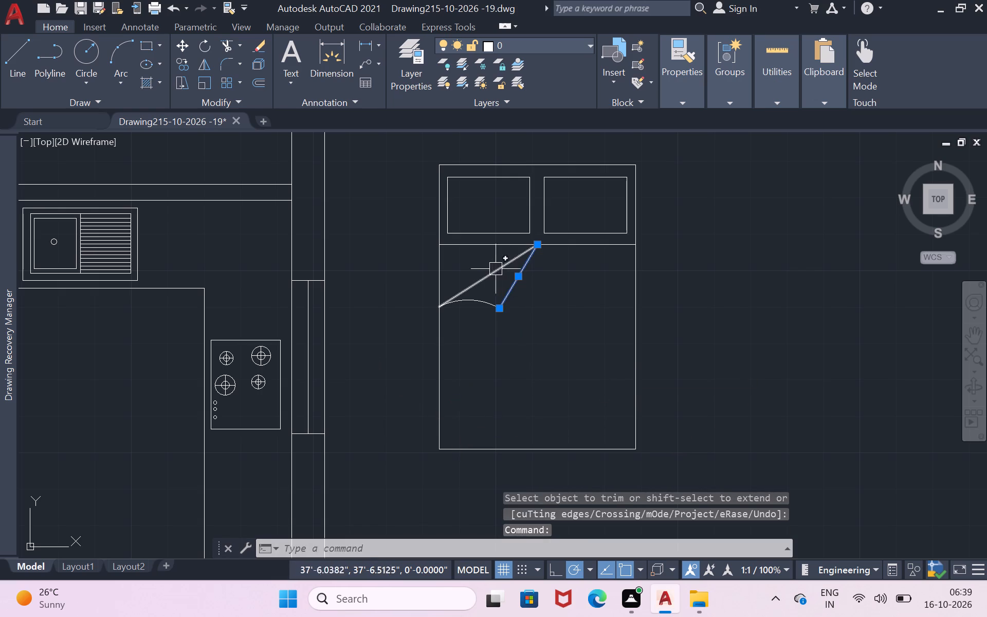
{"action": "left_click", "coordinate": [488, 268]}
{"action": "left_click", "coordinate": [486, 304]}
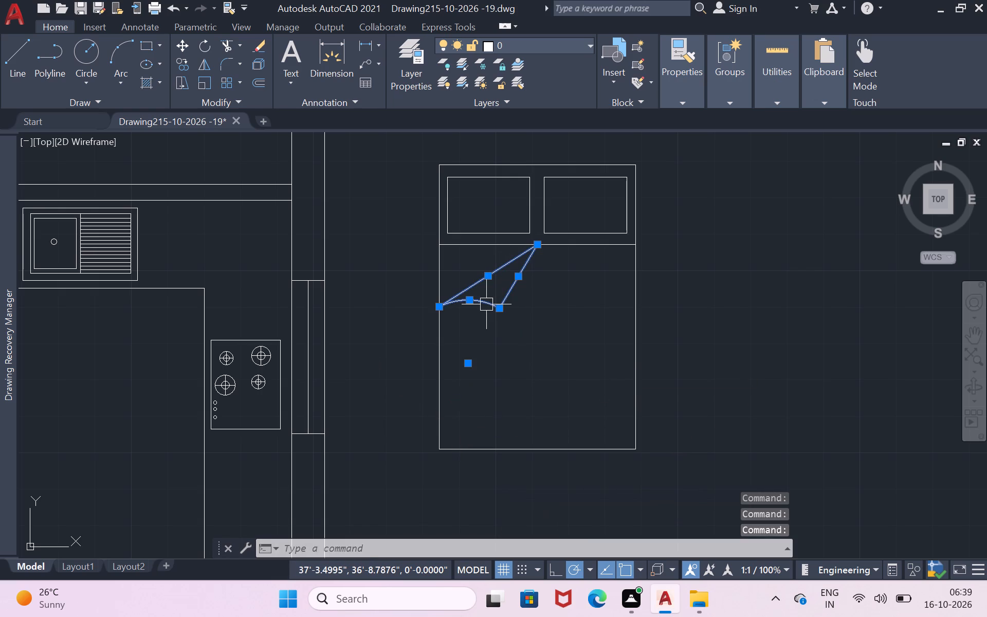
{"action": "type", "text": "mi"}
{"action": "key", "text": "Return"}
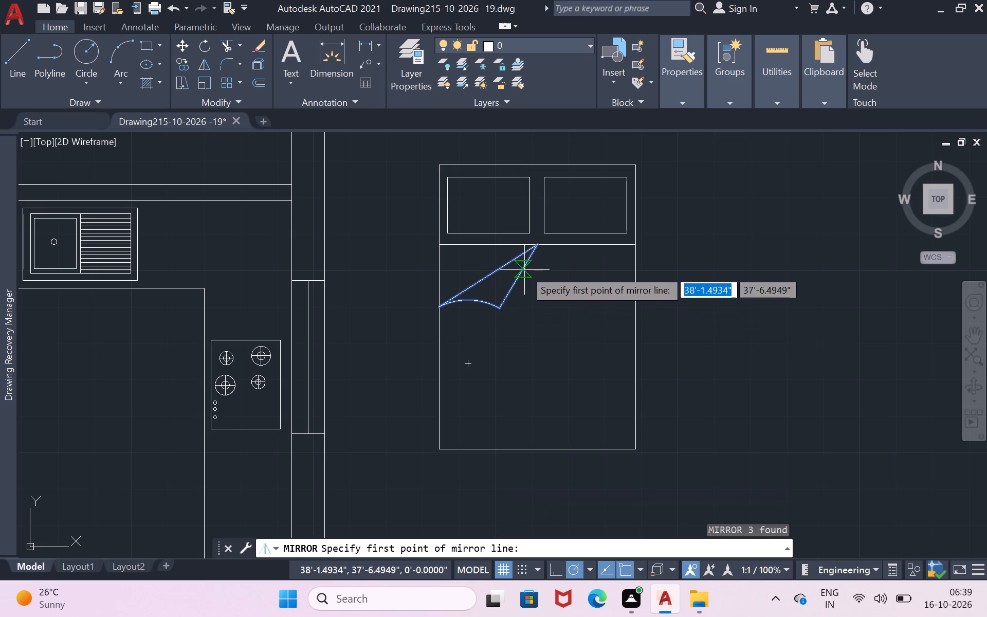
{"action": "left_click", "coordinate": [533, 248]}
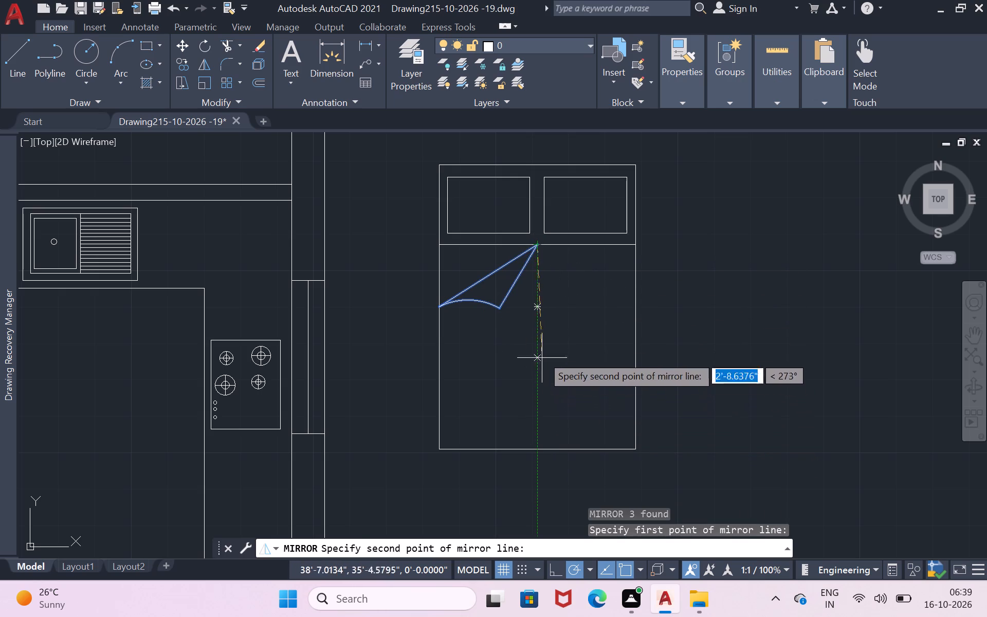
{"action": "left_click", "coordinate": [538, 299]}
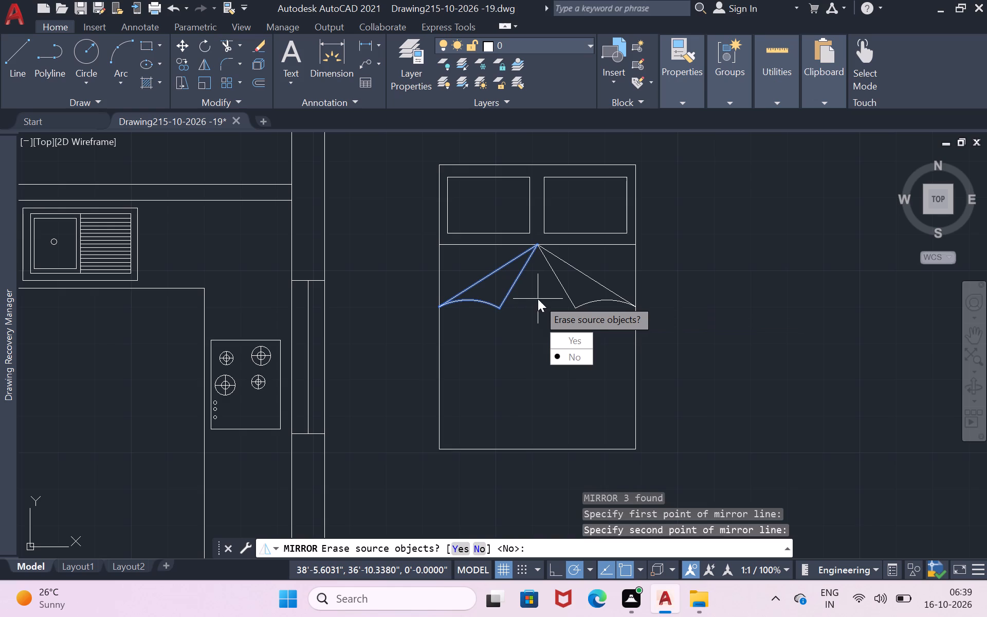
{"action": "left_click_drag", "start_coordinate": [562, 352], "coordinate": [539, 299]}
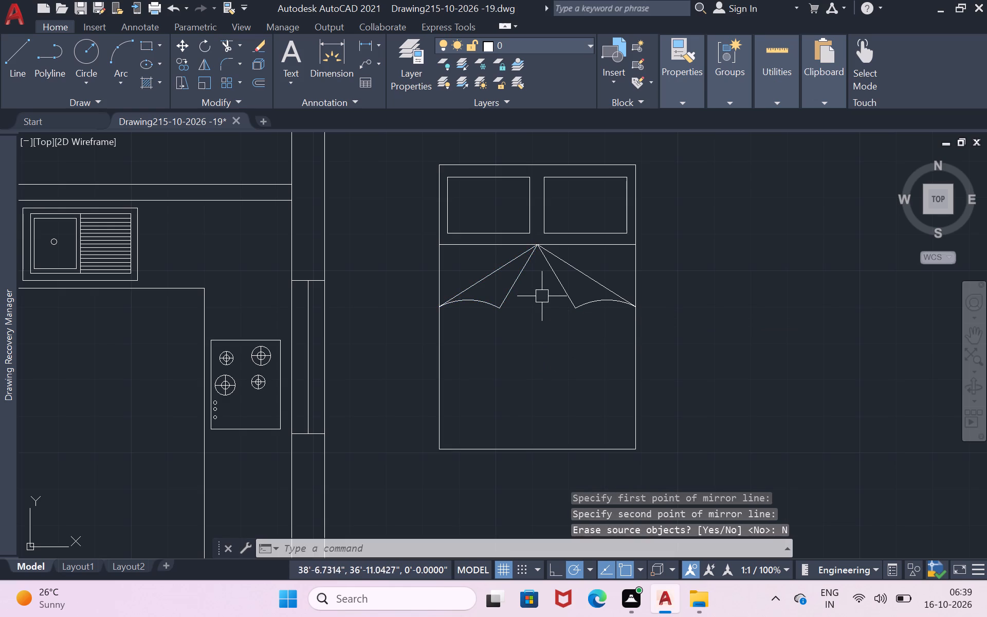
Draw a rectangular band about 6" deep across the bed's full width, just below the folded blanket corners.
{"action": "left_click", "coordinate": [144, 45]}
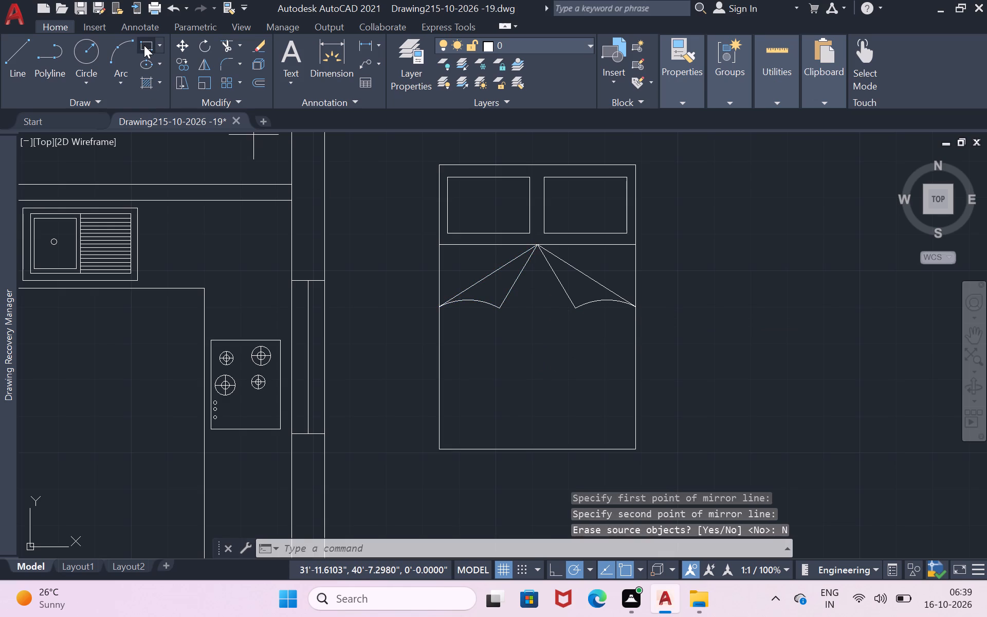
{"action": "left_click", "coordinate": [437, 336]}
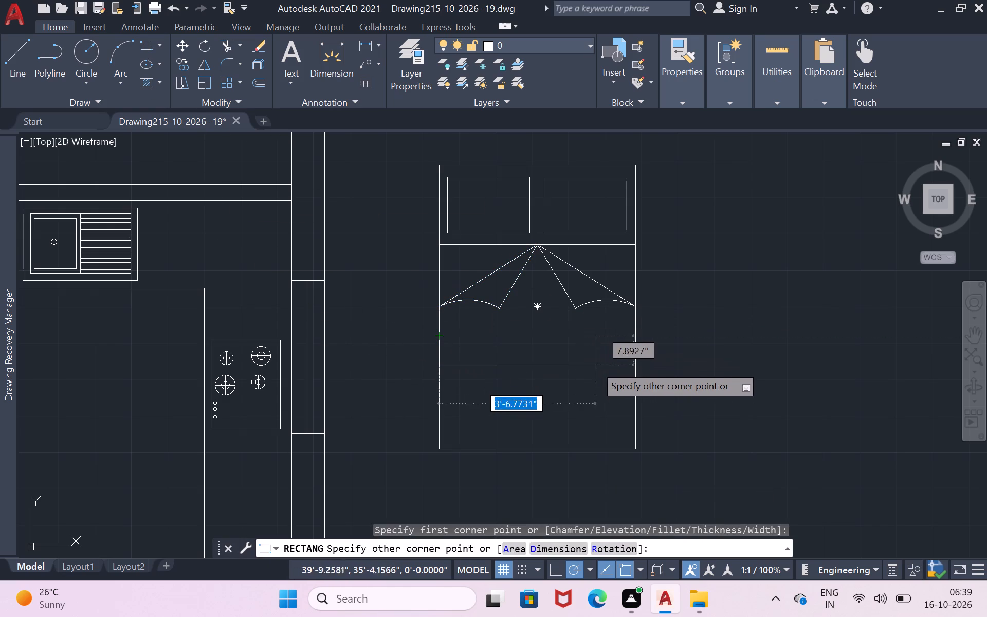
{"action": "left_click", "coordinate": [636, 358]}
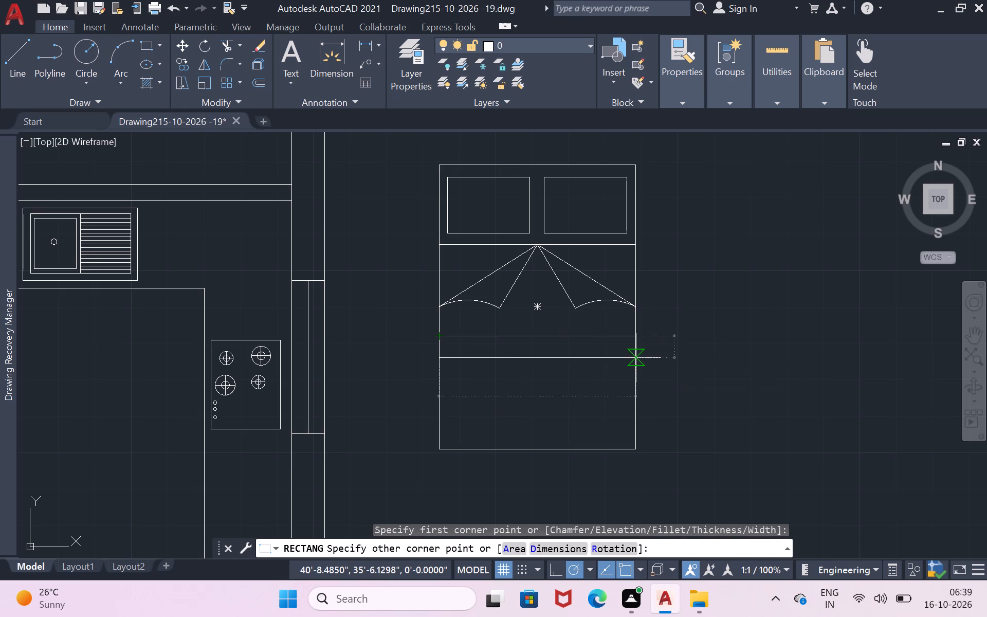
Draw a flat rectangle of zero height extending 1" outward to the left from the bed's upper-left corner.
{"action": "key", "text": "Return"}
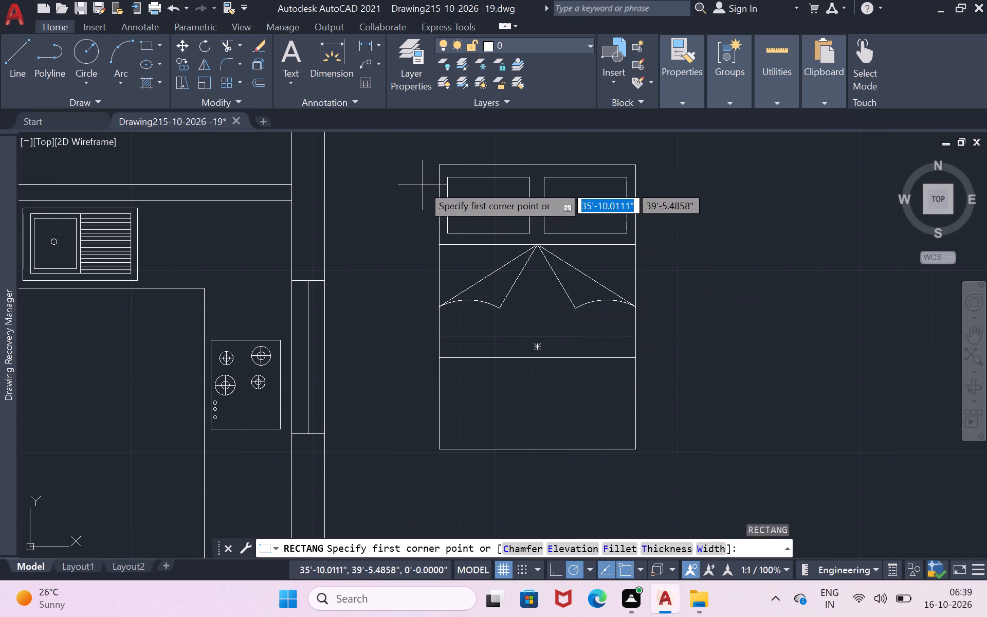
{"action": "left_click", "coordinate": [436, 163]}
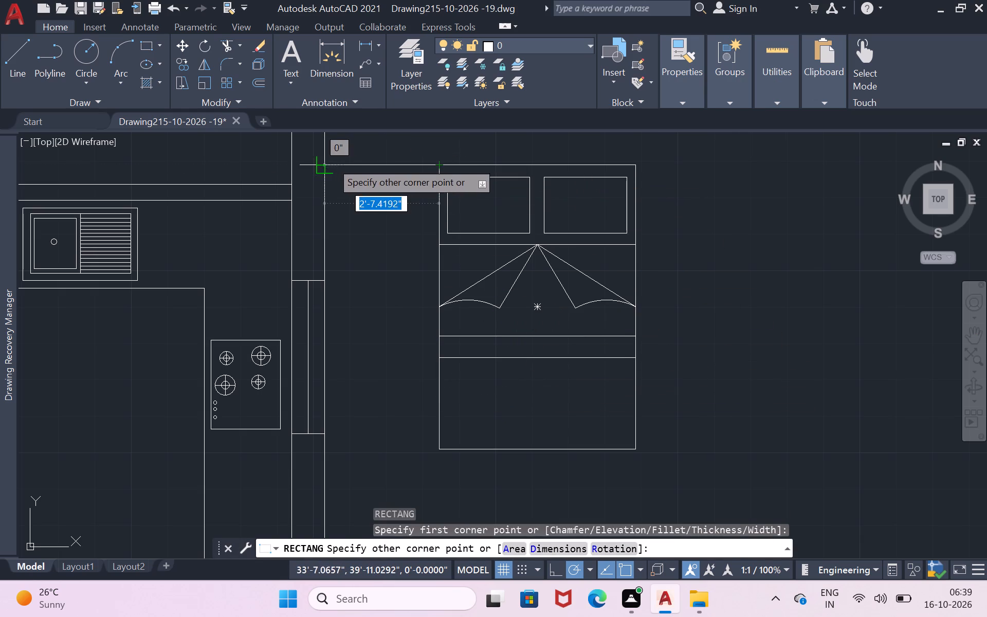
{"action": "key", "text": "1"}
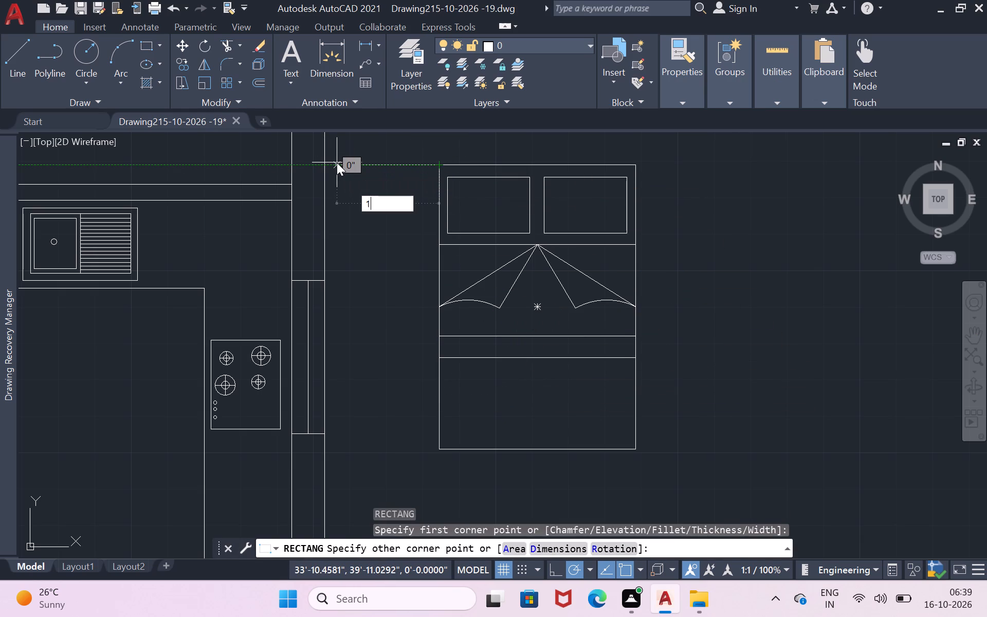
{"action": "key", "text": "Return"}
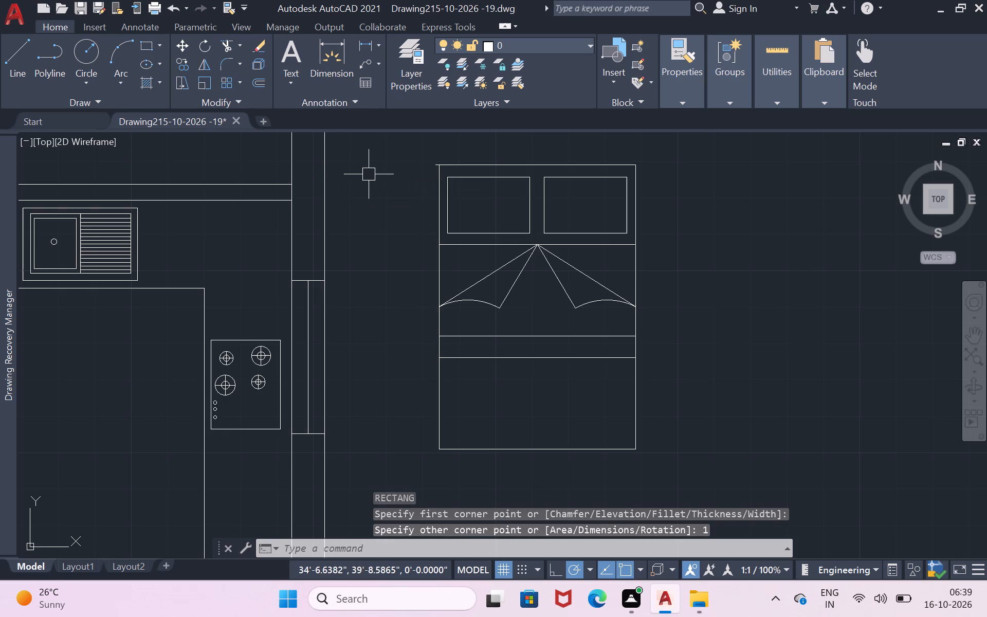
Draw the left bedside table with lines from the 1" stub's outer end: 1' left, 1' down, and back to the bed's edge.
{"action": "key", "text": "l"}
{"action": "key", "text": "Return"}
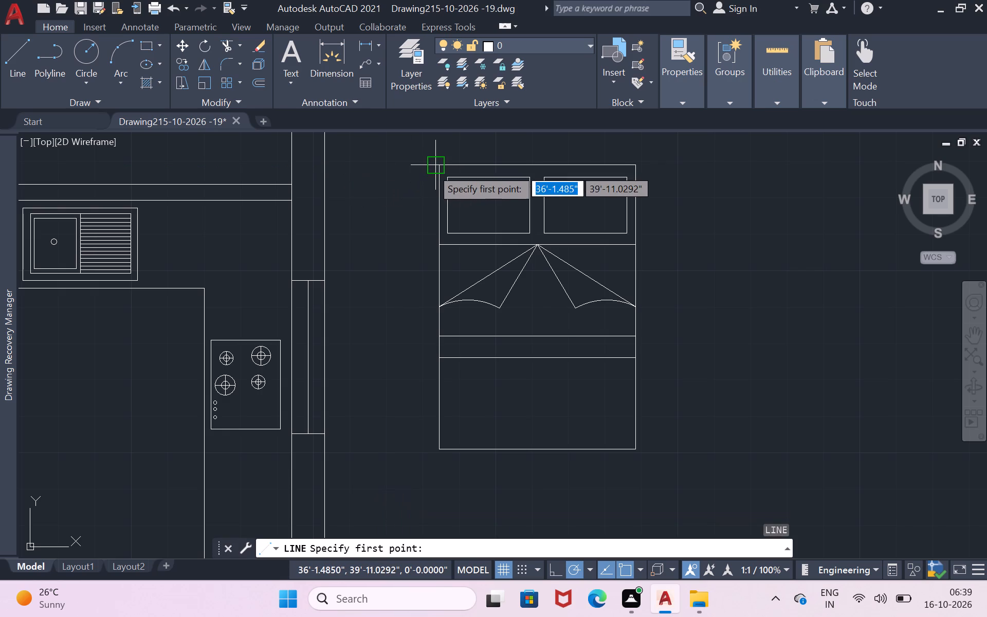
{"action": "left_click", "coordinate": [435, 165]}
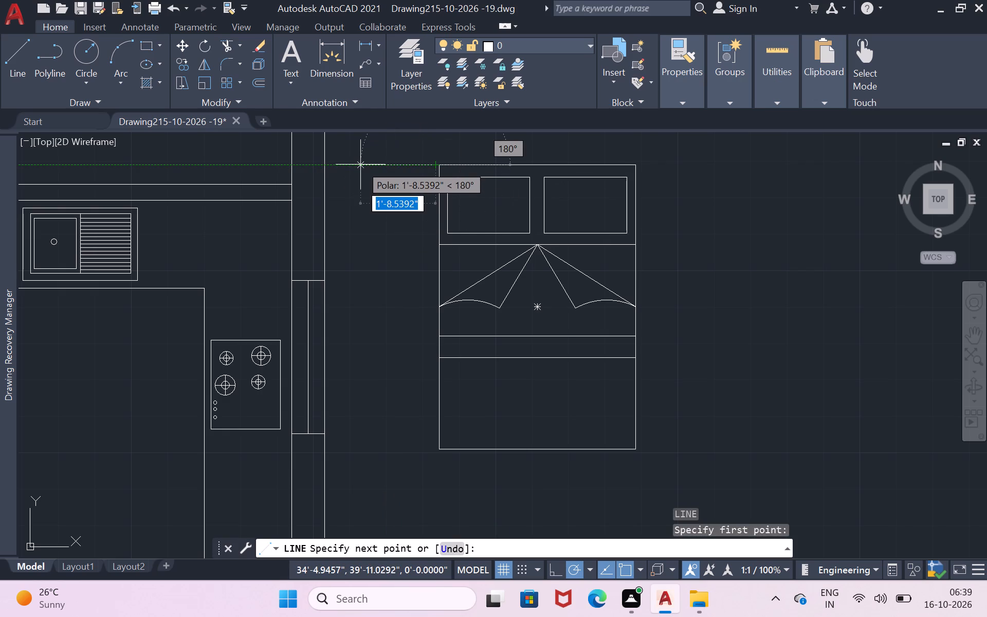
{"action": "key", "text": "1"}
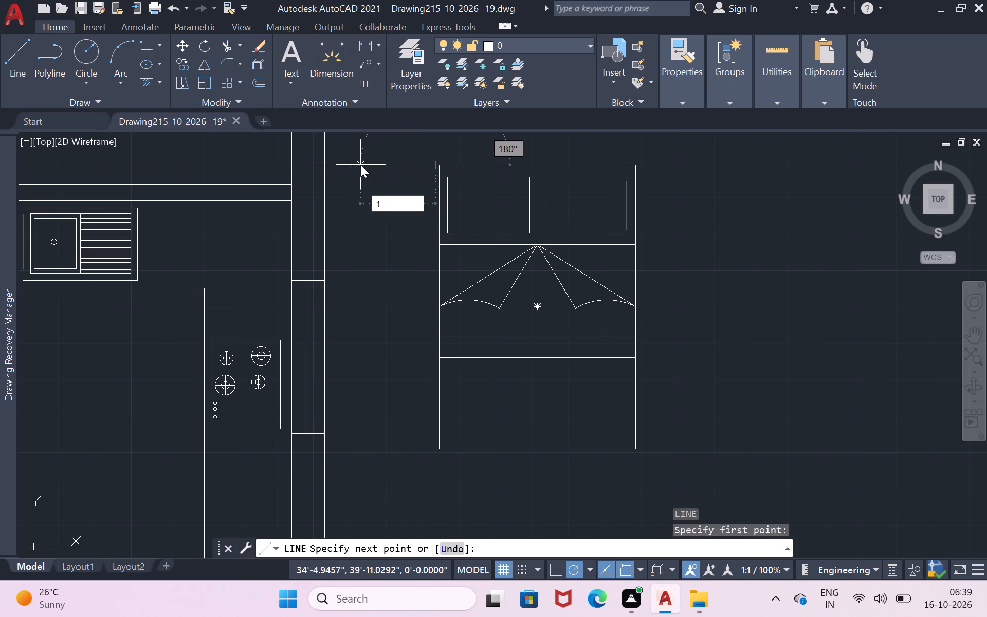
{"action": "key", "text": "apostrophe"}
{"action": "key", "text": "Return"}
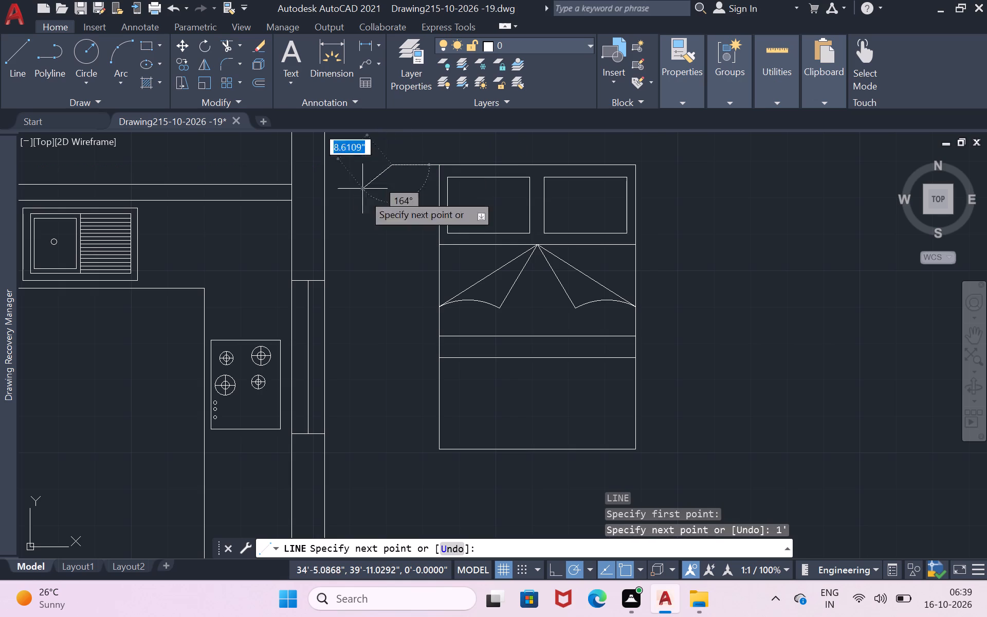
{"action": "type", "text": "1'"}
{"action": "key", "text": "Return"}
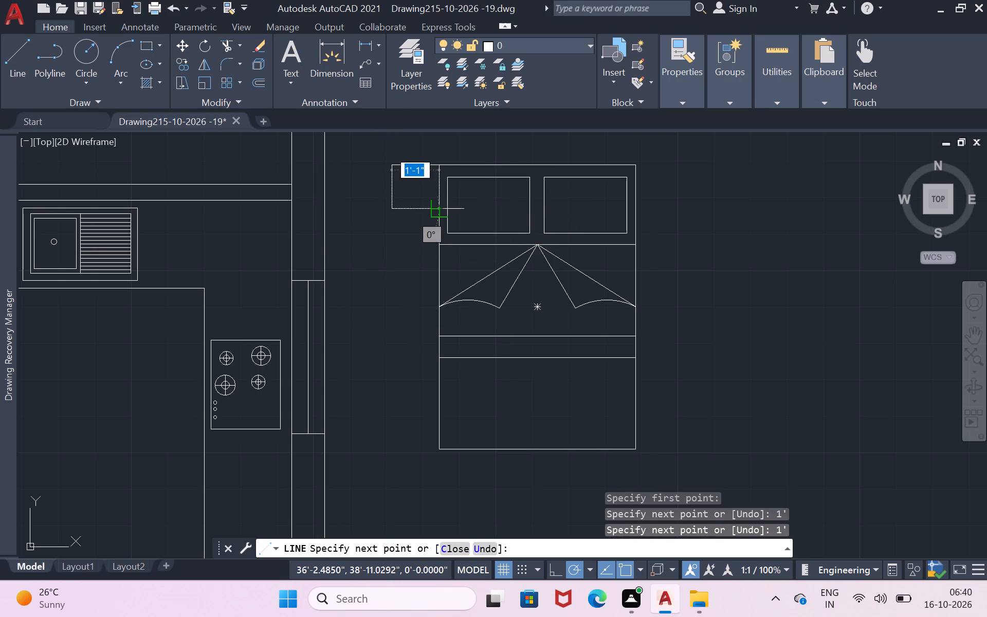
{"action": "key", "text": "1"}
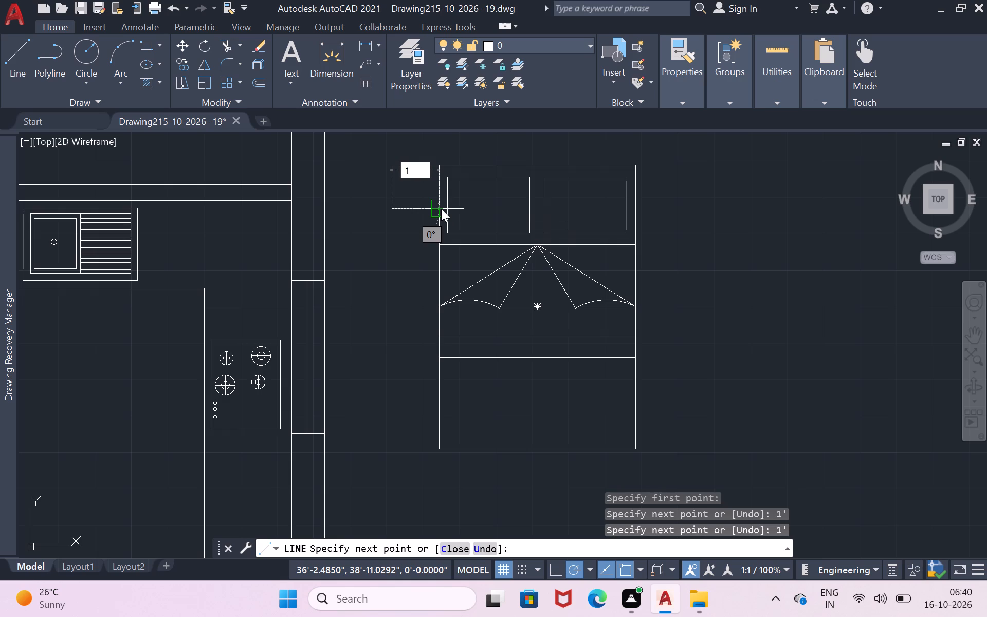
{"action": "key", "text": "apostrophe"}
{"action": "key", "text": "Return"}
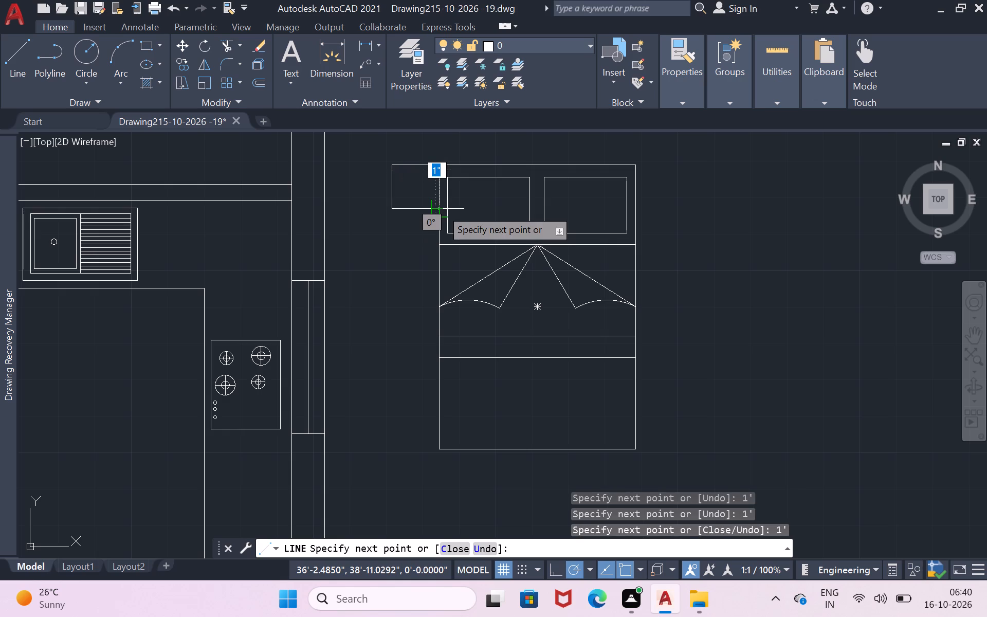
{"action": "scroll", "coordinate": [461, 301], "scroll_direction": "up", "scroll_amount": 3}
{"action": "scroll", "coordinate": [444, 278], "scroll_direction": "down", "scroll_amount": 3}
{"action": "scroll", "coordinate": [376, 147], "scroll_direction": "up", "scroll_amount": 1}
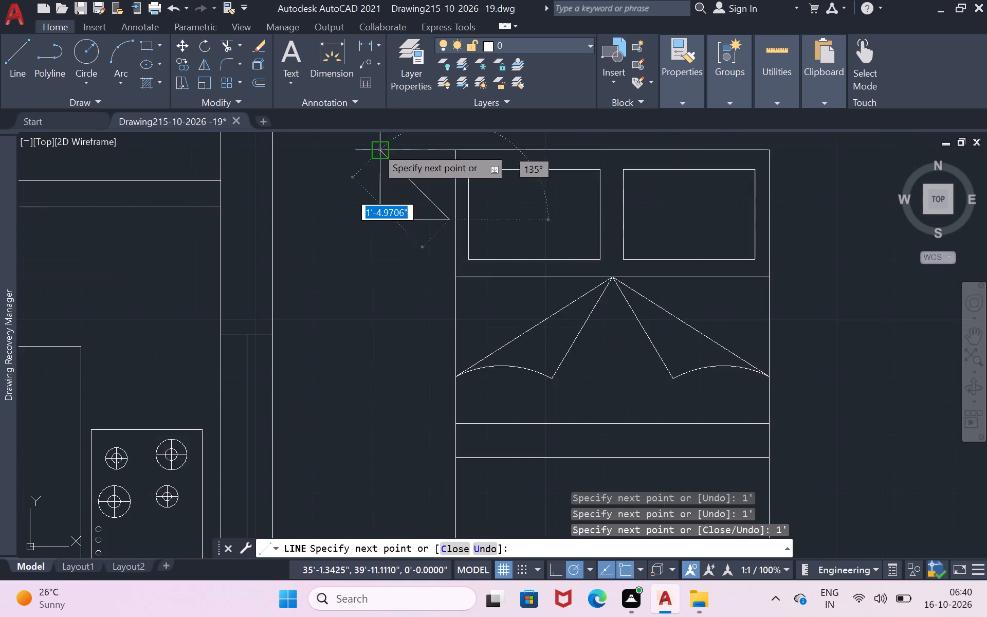
{"action": "scroll", "coordinate": [376, 147], "scroll_direction": "up", "scroll_amount": 1}
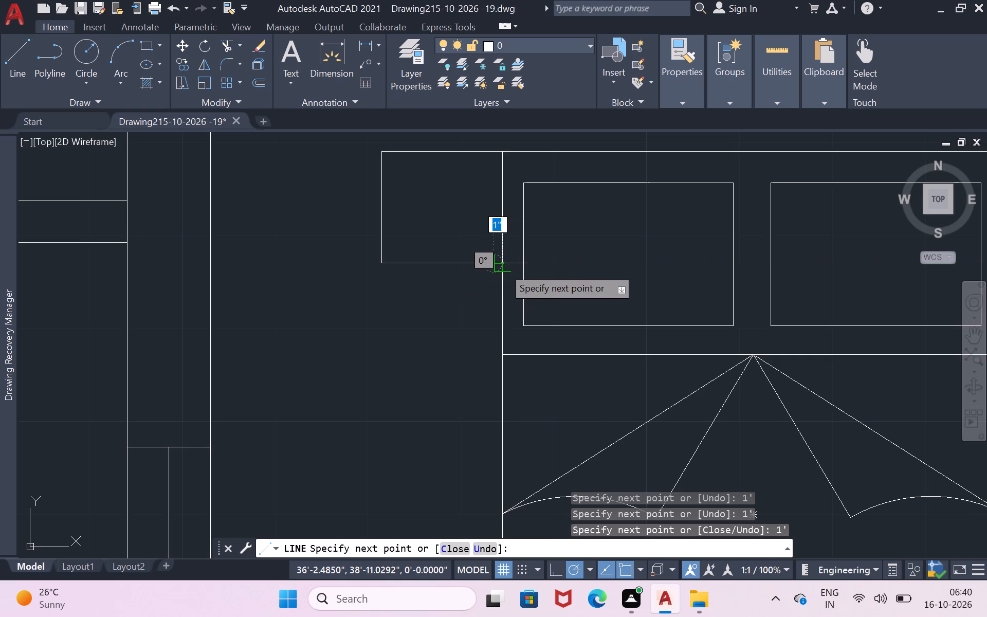
{"action": "left_click", "coordinate": [501, 267]}
{"action": "key", "text": "Return"}
{"action": "scroll", "coordinate": [503, 271], "scroll_direction": "down", "scroll_amount": 2}
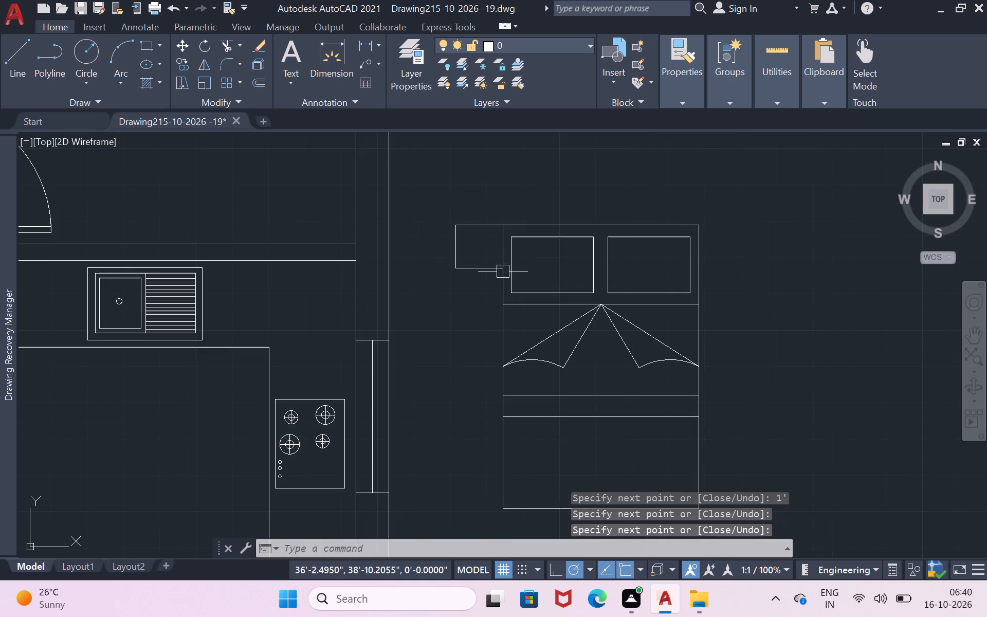
Draw the right bedside table with lines from the bed's upper-right corner: 1' plus 1" outward, 1' down, and back to the bed's edge.
{"action": "scroll", "coordinate": [813, 272], "scroll_direction": "up", "scroll_amount": 2}
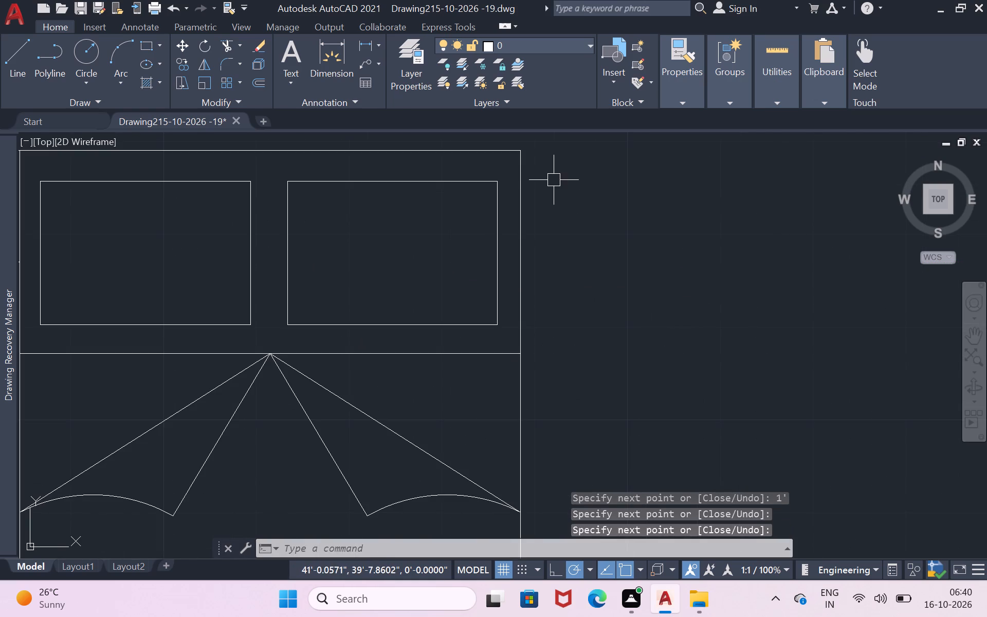
{"action": "key", "text": "1"}
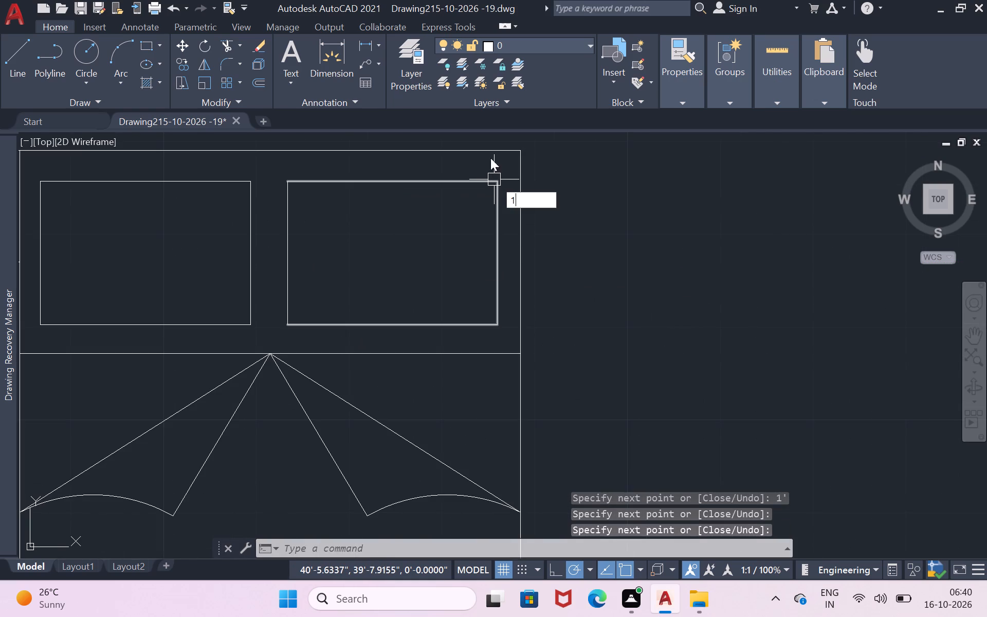
{"action": "key", "text": "BackSpace"}
{"action": "key", "text": "BackSpace"}
{"action": "key", "text": "BackSpace"}
{"action": "key", "text": "BackSpace"}
{"action": "key", "text": "l"}
{"action": "key", "text": "Return"}
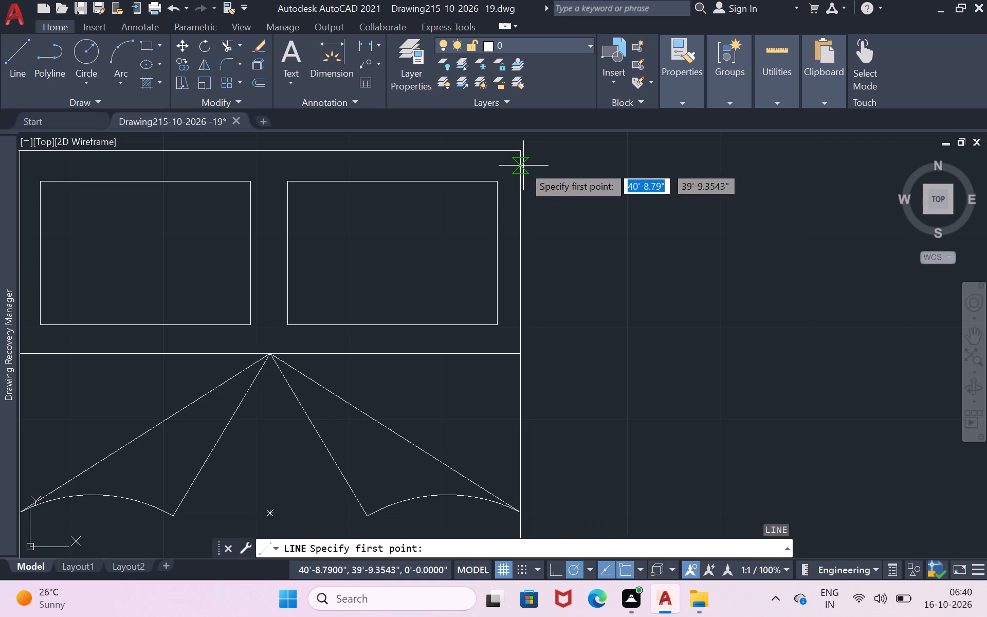
{"action": "left_click", "coordinate": [523, 151]}
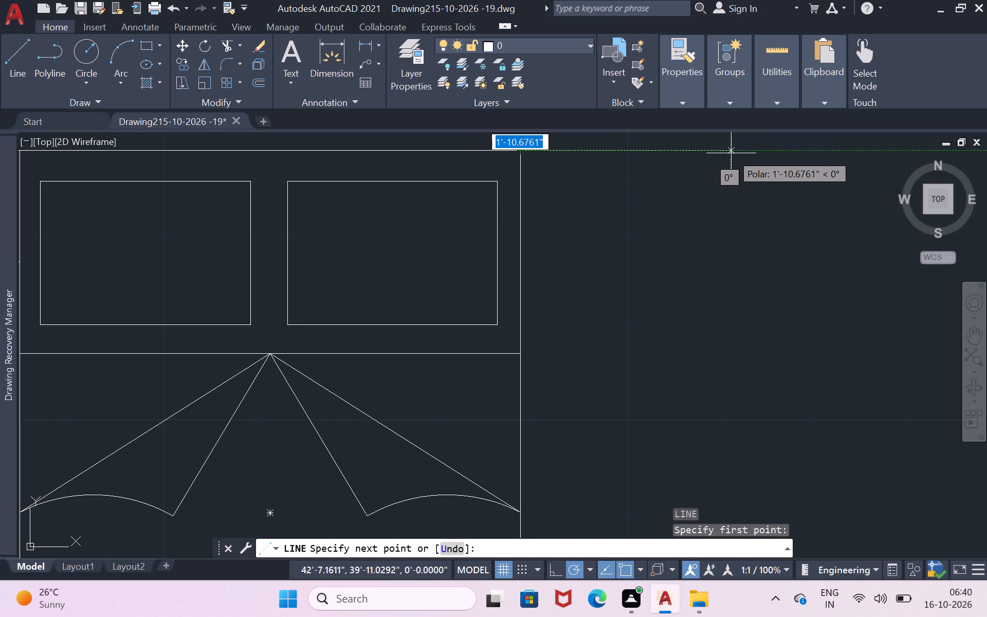
{"action": "type", "text": "1'"}
{"action": "key", "text": "Return"}
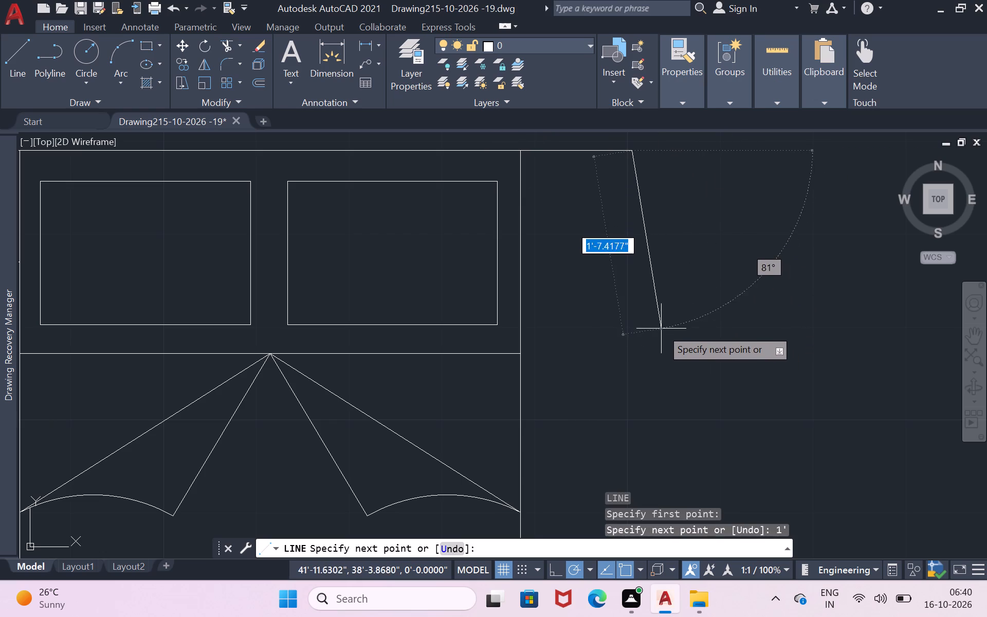
{"action": "scroll", "coordinate": [631, 315], "scroll_direction": "down", "scroll_amount": 1}
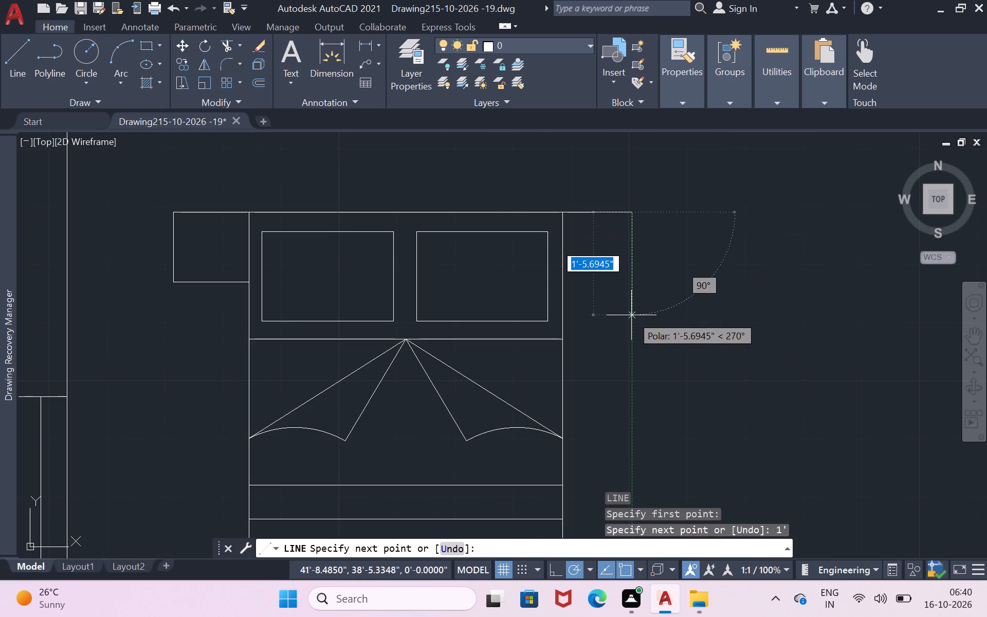
{"action": "scroll", "coordinate": [716, 203], "scroll_direction": "up", "scroll_amount": 2}
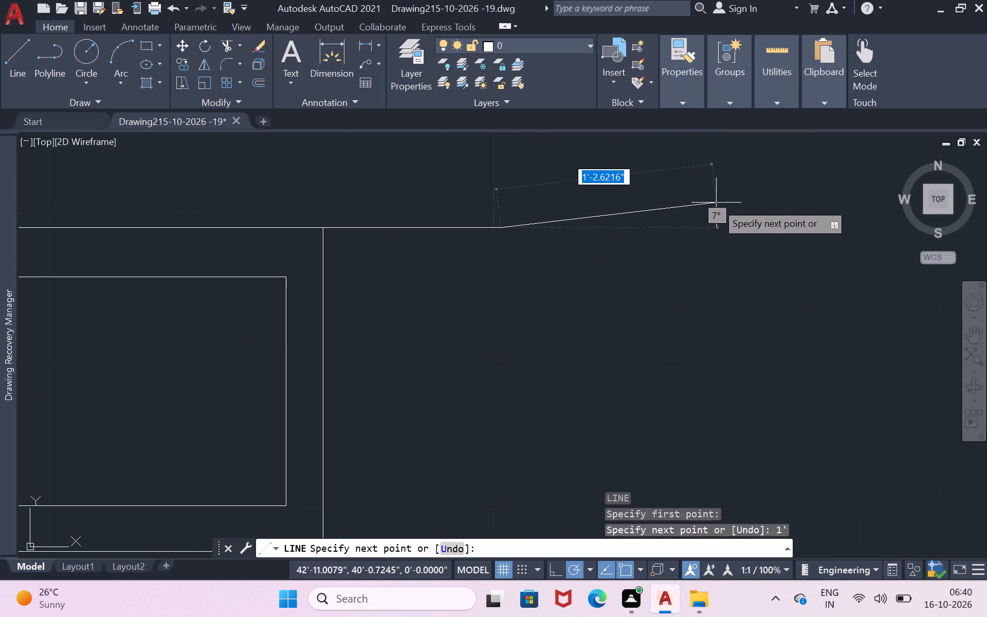
{"action": "scroll", "coordinate": [716, 203], "scroll_direction": "down", "scroll_amount": 1}
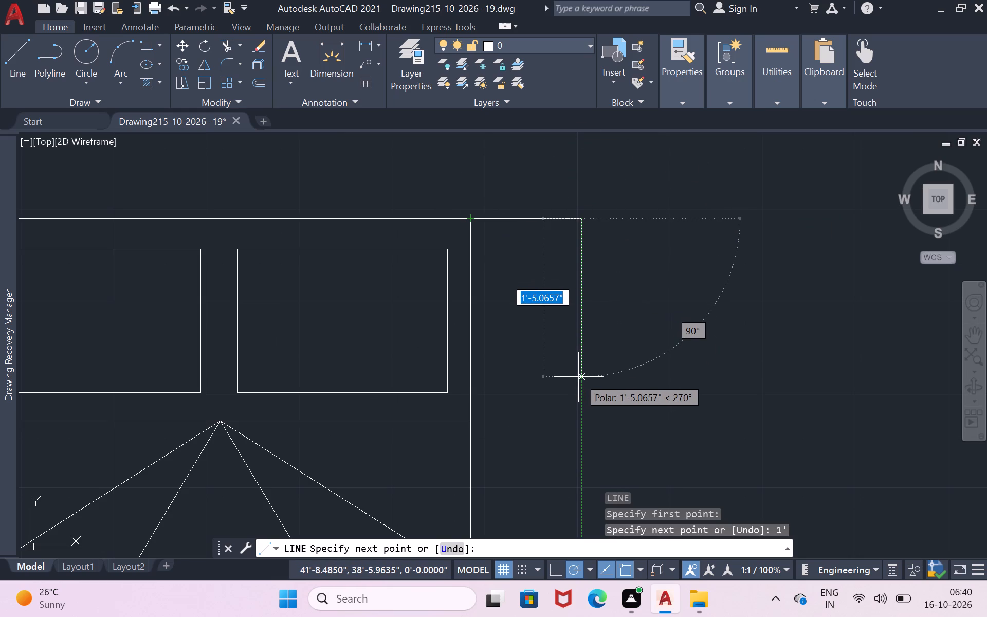
{"action": "scroll", "coordinate": [631, 226], "scroll_direction": "down", "scroll_amount": 1}
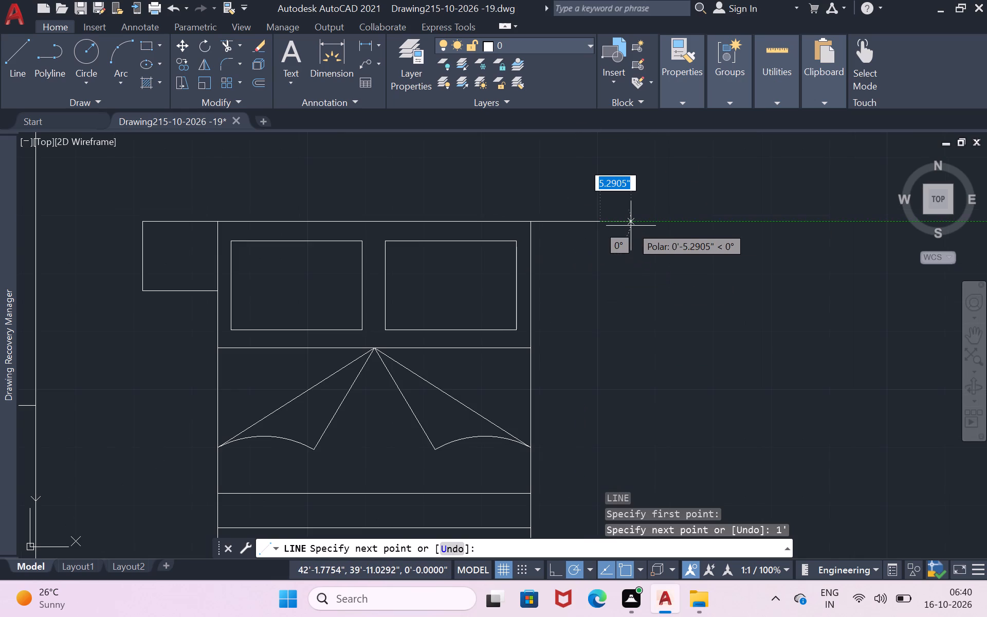
{"action": "scroll", "coordinate": [631, 226], "scroll_direction": "down", "scroll_amount": 1}
{"action": "scroll", "coordinate": [631, 226], "scroll_direction": "up", "scroll_amount": 1}
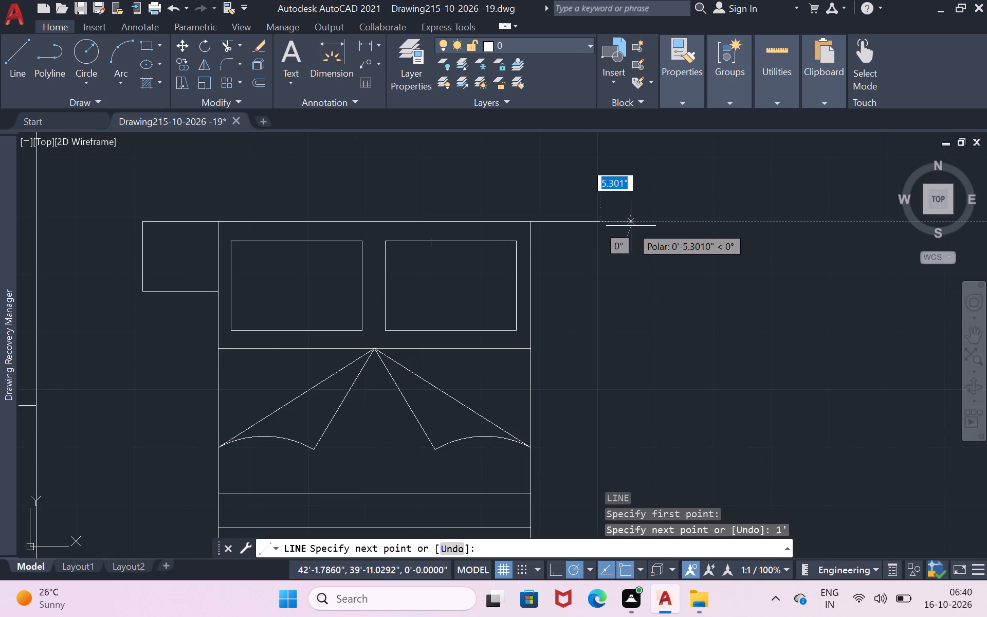
{"action": "type", "text": "1\""}
{"action": "key", "text": "Return"}
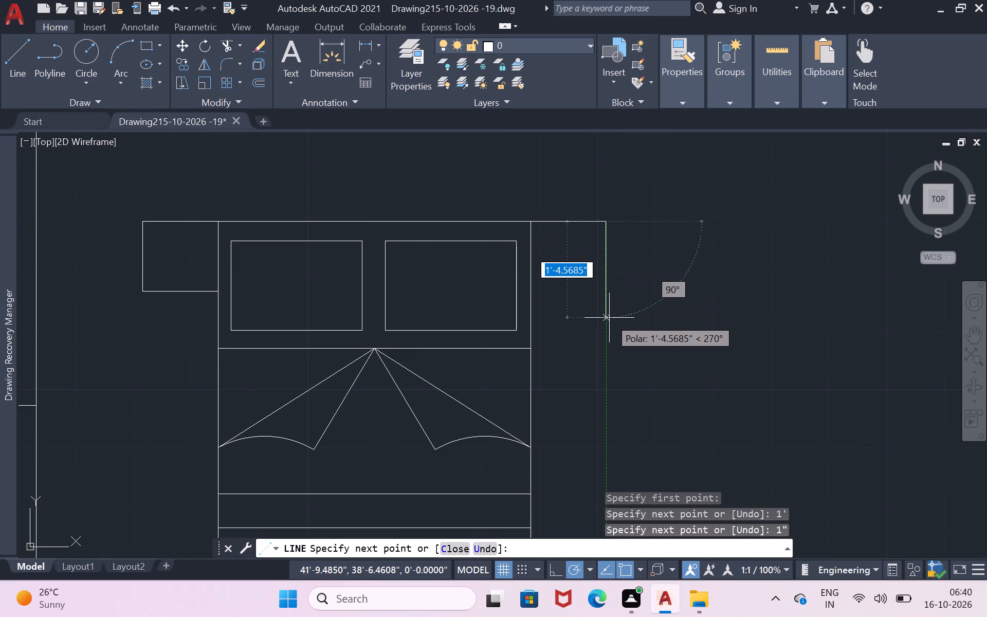
{"action": "key", "text": "1"}
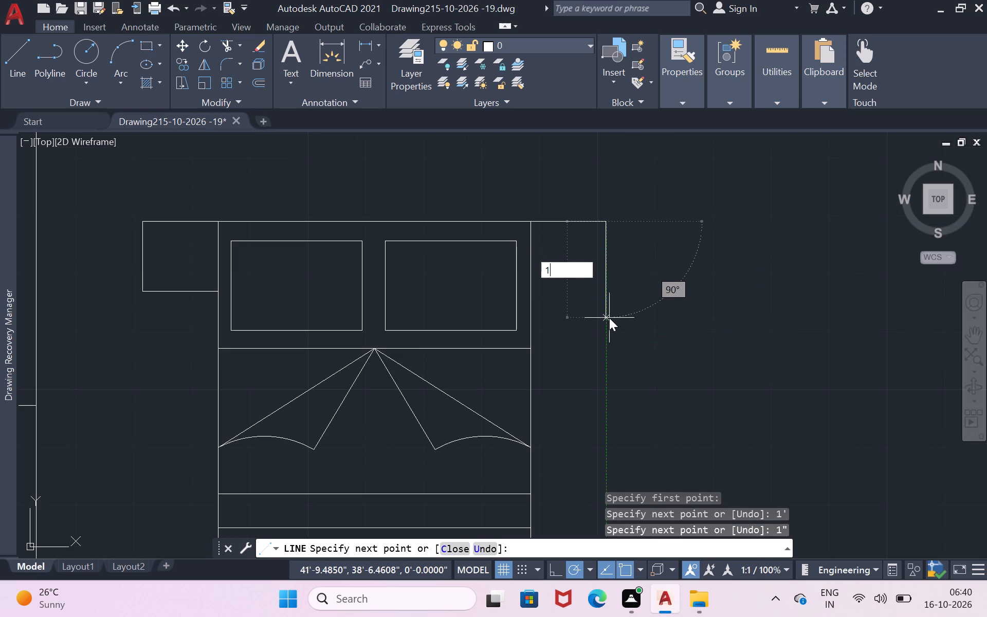
{"action": "key", "text": "apostrophe"}
{"action": "key", "text": "Return"}
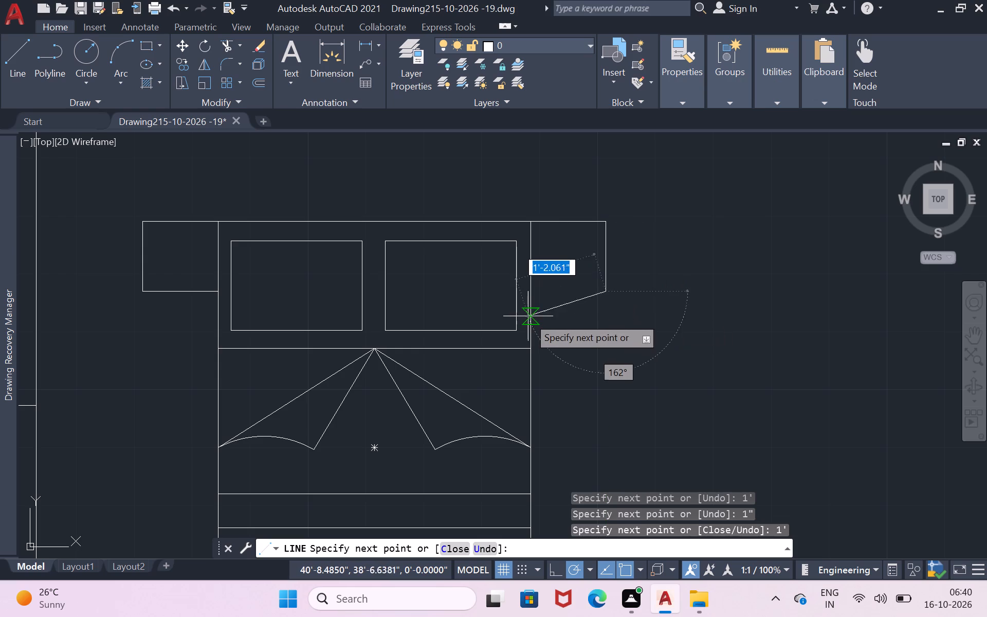
{"action": "left_click", "coordinate": [530, 288]}
{"action": "scroll", "coordinate": [645, 289], "scroll_direction": "down", "scroll_amount": 1}
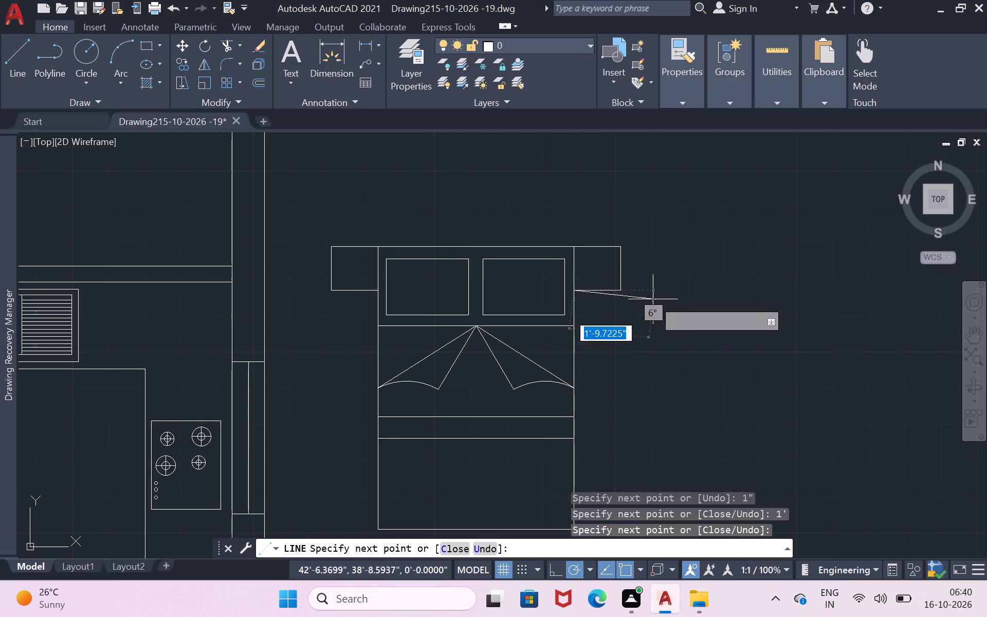
{"action": "key", "text": "Return"}
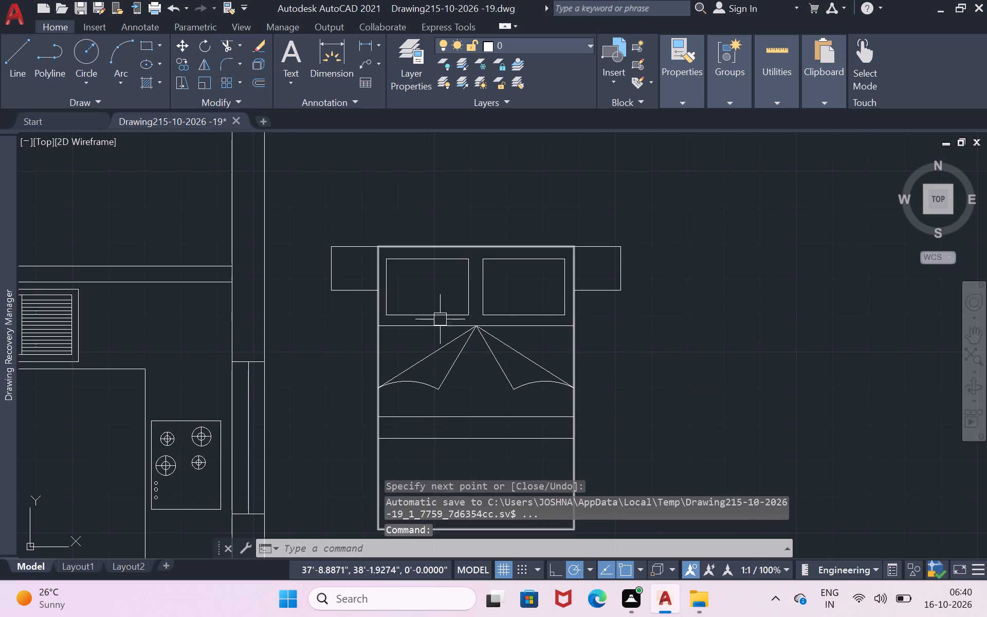
Copy the finished bed with its bedside tables into the upper-right bedroom, with its headboard against the top wall.
{"action": "scroll", "coordinate": [435, 315], "scroll_direction": "up", "scroll_amount": 2}
{"action": "scroll", "coordinate": [435, 315], "scroll_direction": "down", "scroll_amount": 2}
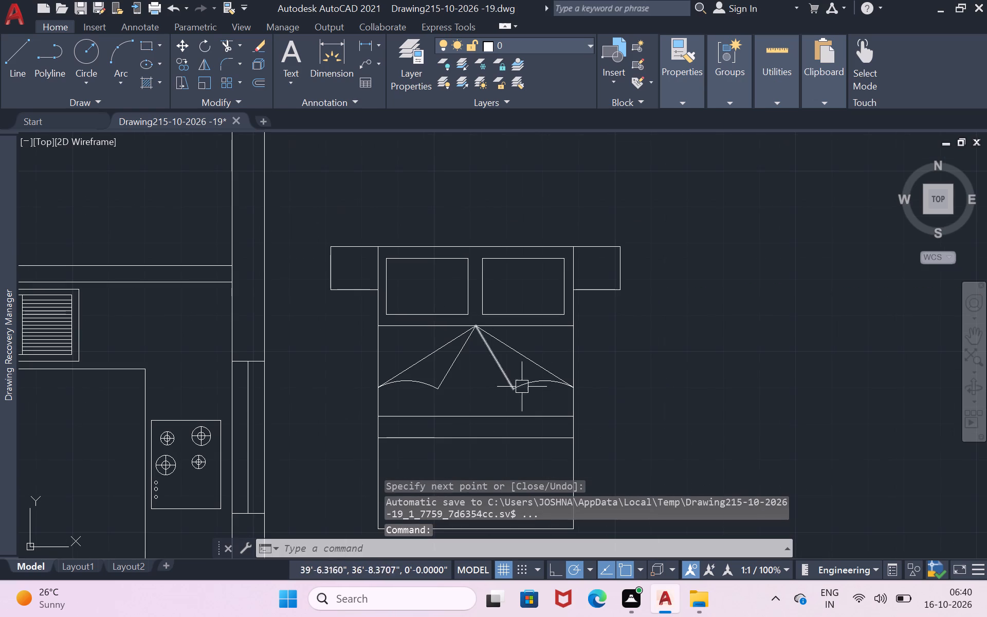
{"action": "left_click", "coordinate": [981, 336]}
{"action": "left_click_drag", "start_coordinate": [693, 370], "coordinate": [694, 370]}
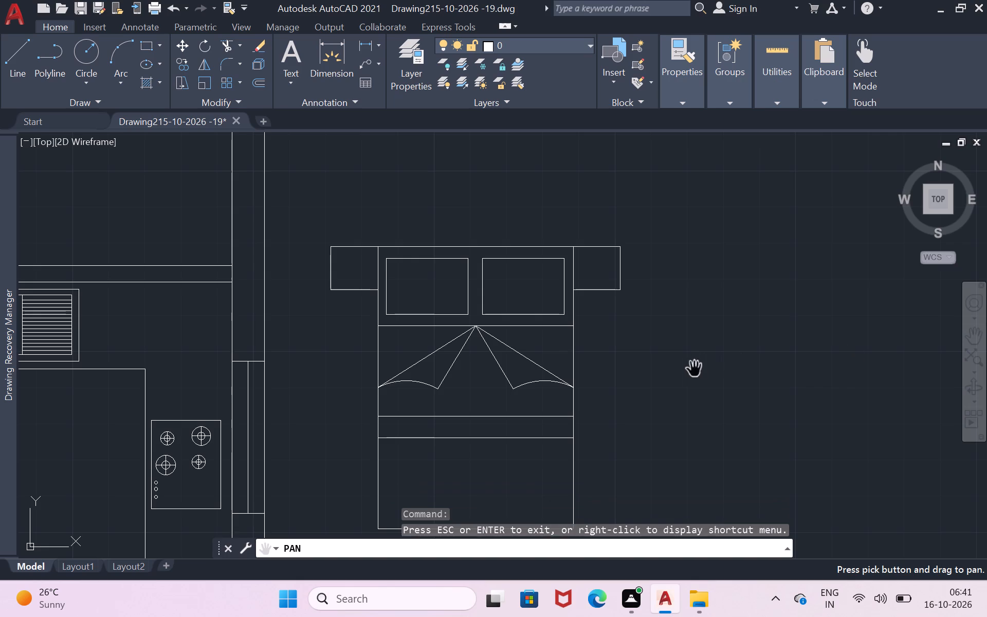
{"action": "left_click_drag", "start_coordinate": [694, 370], "coordinate": [677, 299]}
{"action": "scroll", "coordinate": [675, 297], "scroll_direction": "down", "scroll_amount": 1}
{"action": "left_click_drag", "start_coordinate": [656, 332], "coordinate": [681, 320]}
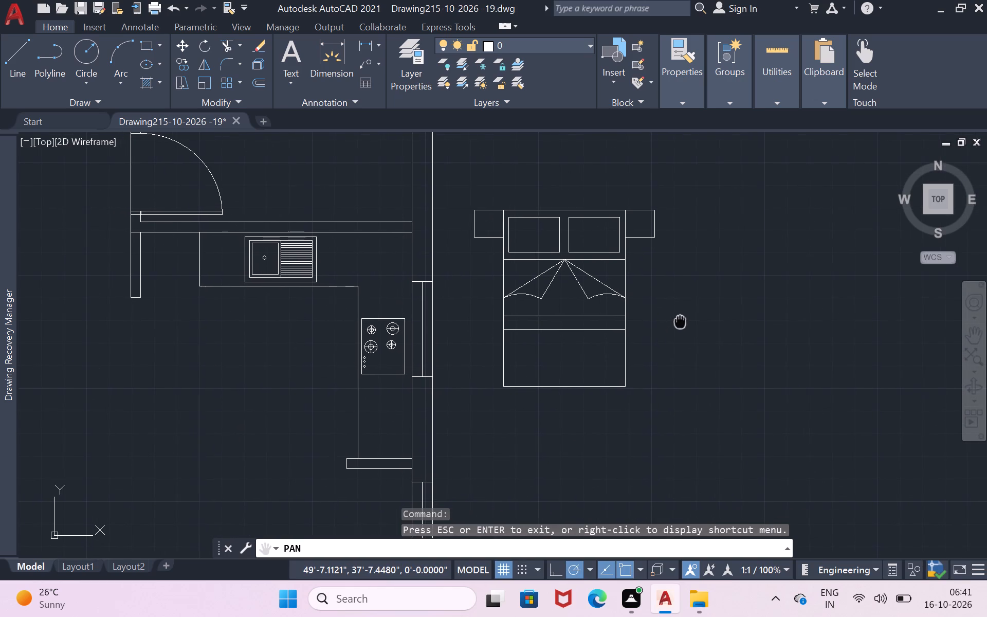
{"action": "key", "text": "Return"}
{"action": "left_click_drag", "start_coordinate": [614, 166], "coordinate": [454, 264]}
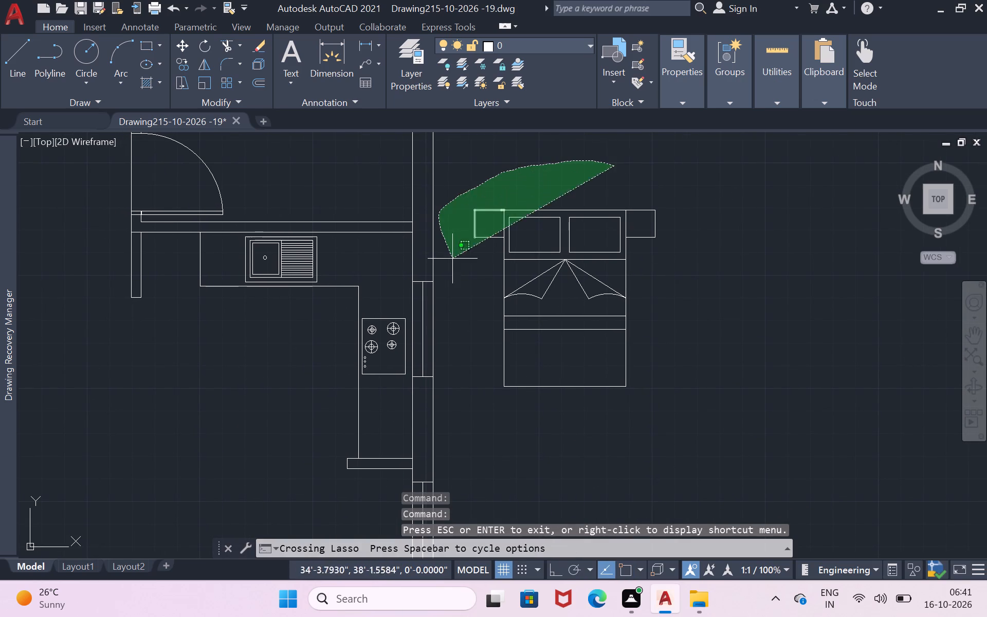
{"action": "left_click_drag", "start_coordinate": [454, 264], "coordinate": [822, 208]}
{"action": "scroll", "coordinate": [822, 214], "scroll_direction": "down", "scroll_amount": 1}
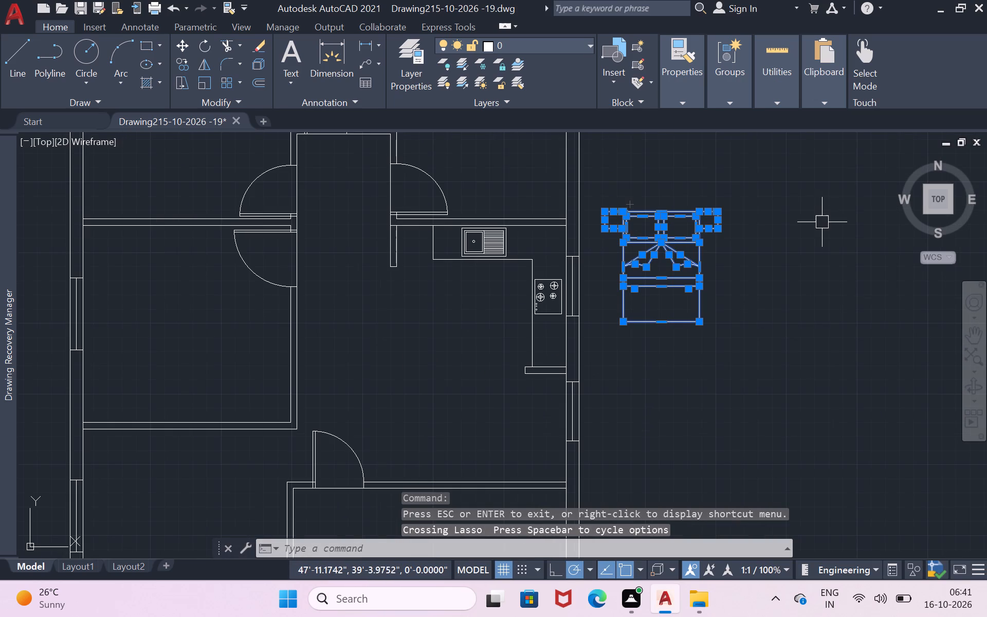
{"action": "type", "text": "co"}
{"action": "key", "text": "Return"}
{"action": "left_click", "coordinate": [822, 223]}
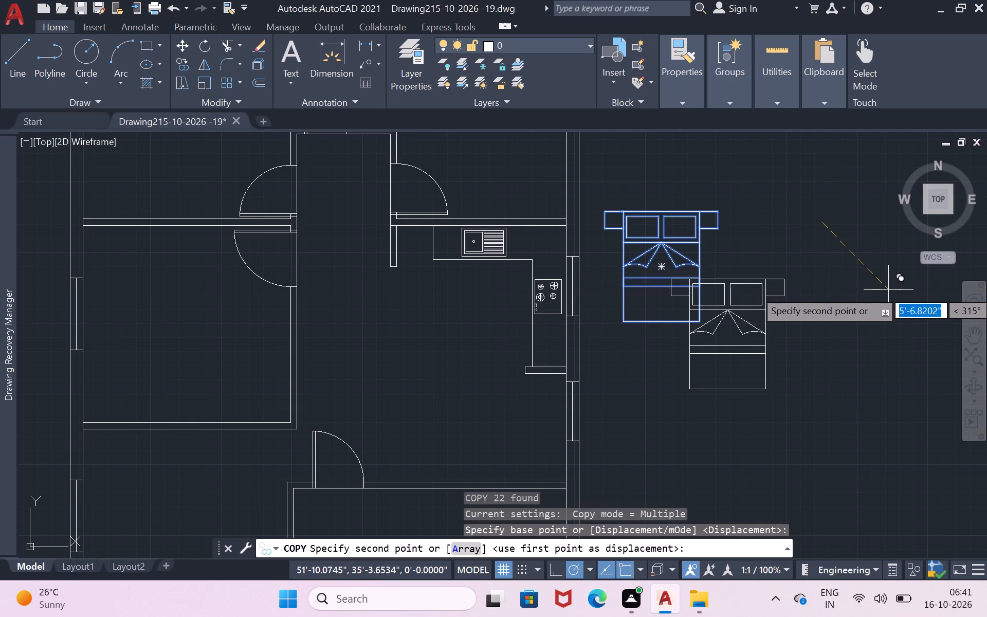
{"action": "scroll", "coordinate": [890, 287], "scroll_direction": "down", "scroll_amount": 2}
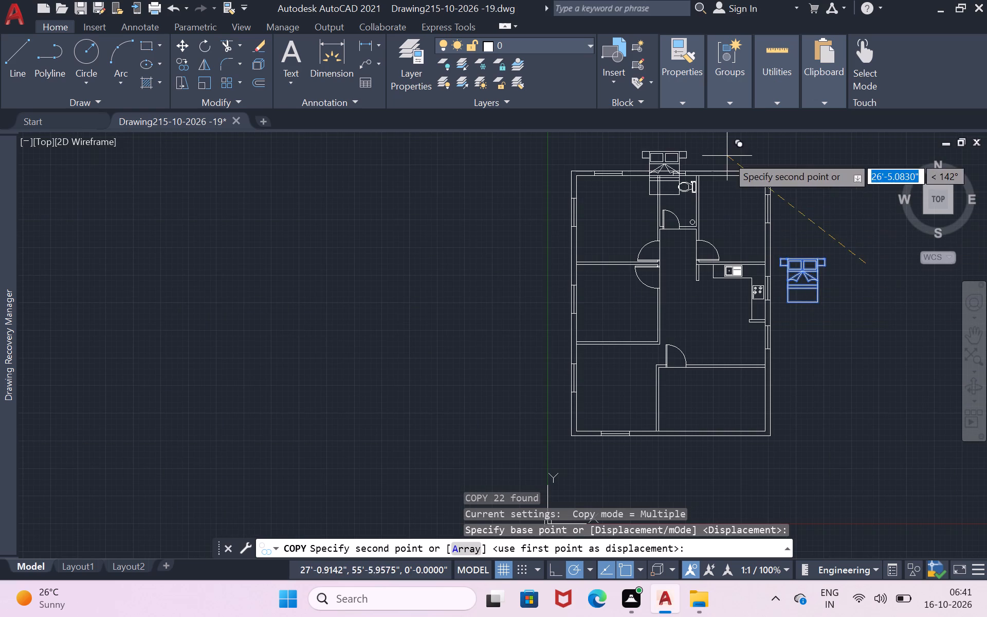
{"action": "scroll", "coordinate": [790, 150], "scroll_direction": "up", "scroll_amount": 2}
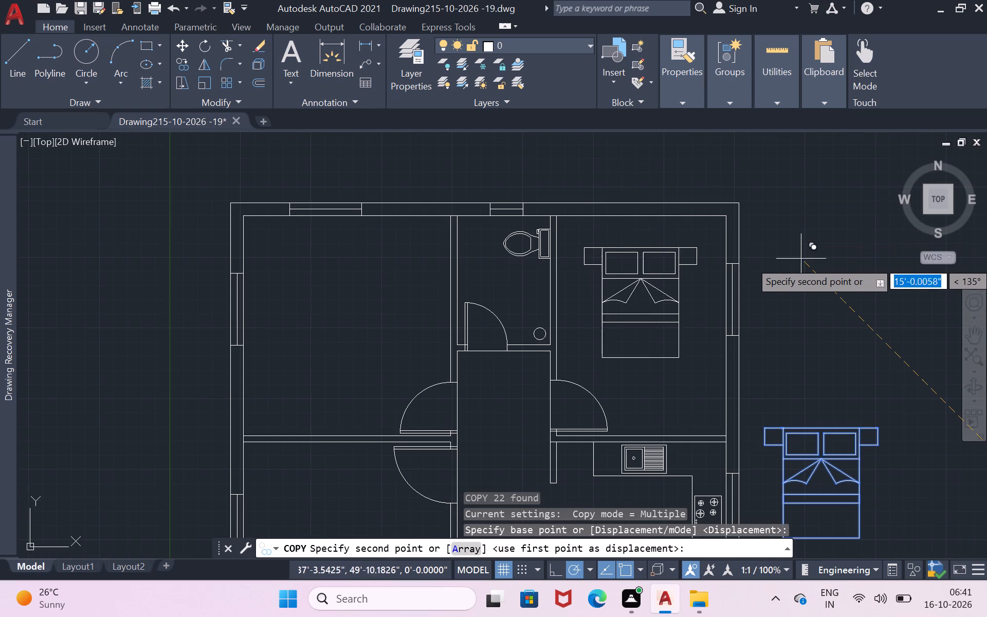
{"action": "scroll", "coordinate": [802, 260], "scroll_direction": "up", "scroll_amount": 1}
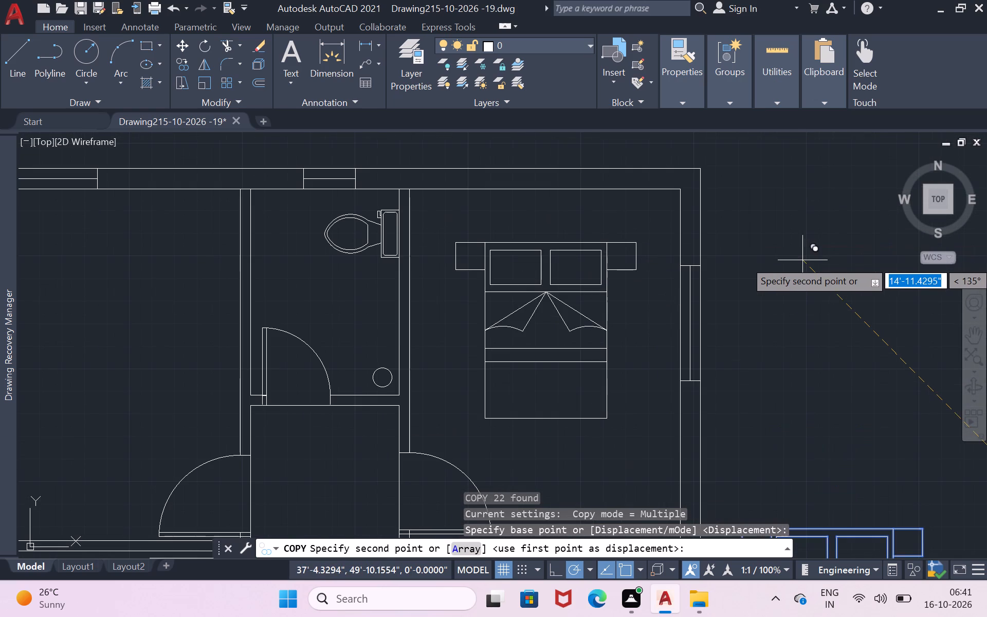
{"action": "scroll", "coordinate": [801, 279], "scroll_direction": "up", "scroll_amount": 1}
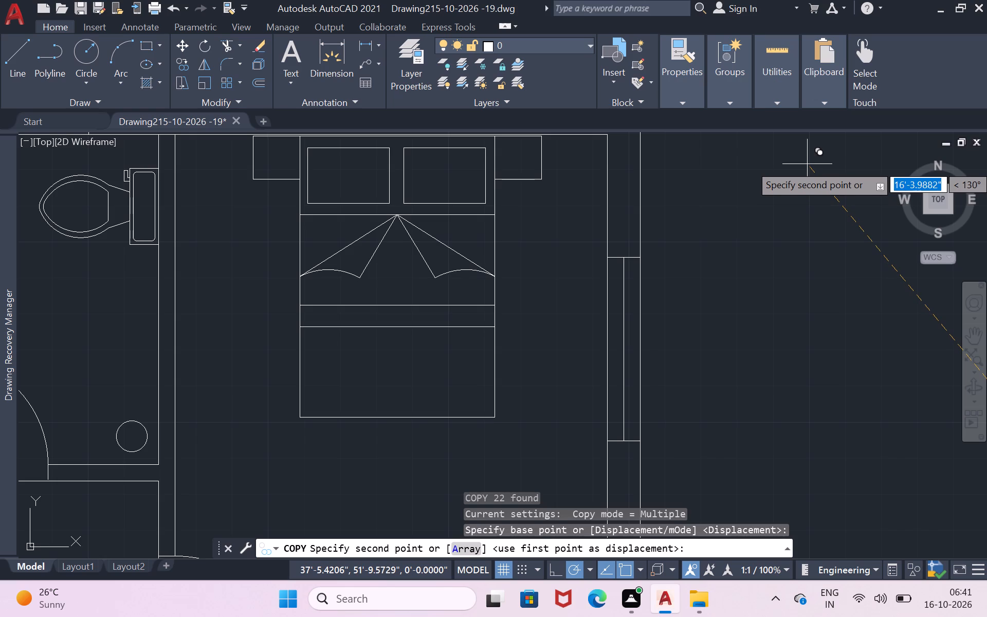
{"action": "left_click", "coordinate": [807, 164]}
{"action": "scroll", "coordinate": [814, 220], "scroll_direction": "down", "scroll_amount": 3}
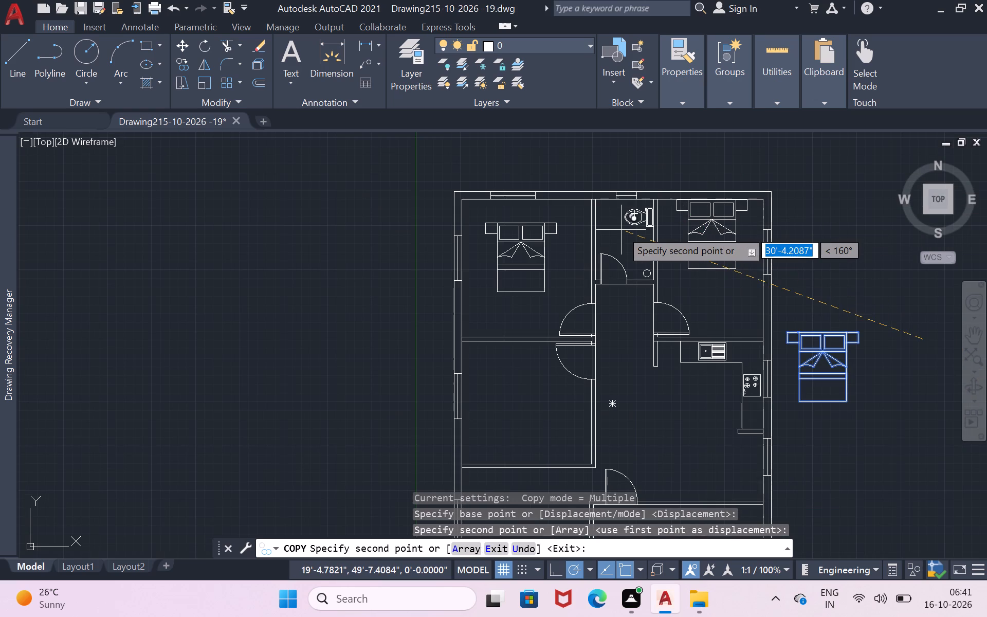
{"action": "key", "text": "Escape"}
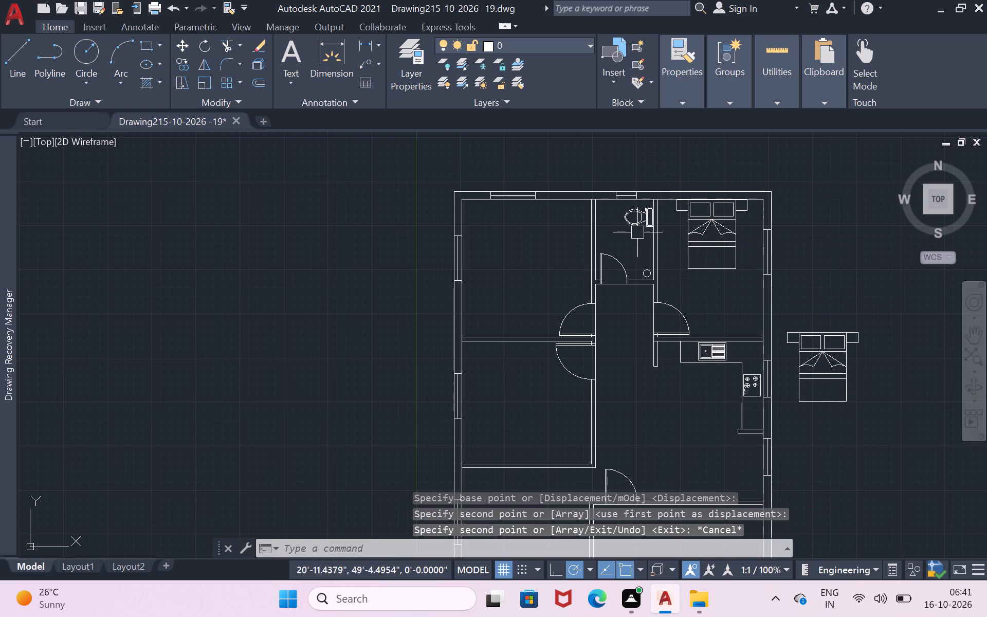
Rotate the original bed outside the plan by 270° so its headboard faces right.
{"action": "left_click", "coordinate": [888, 329]}
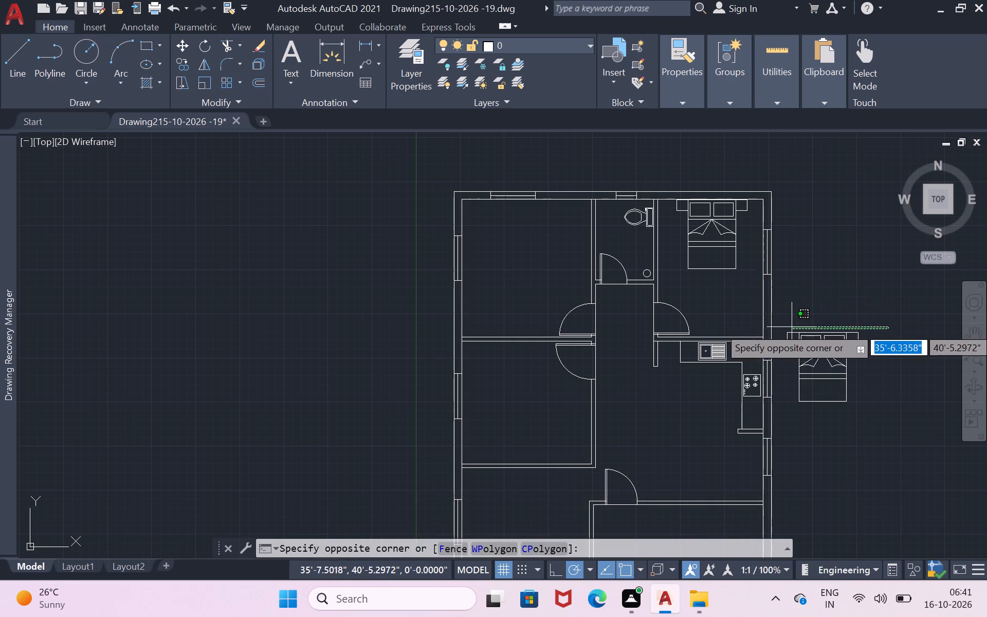
{"action": "left_click", "coordinate": [783, 420]}
{"action": "type", "text": "ro"}
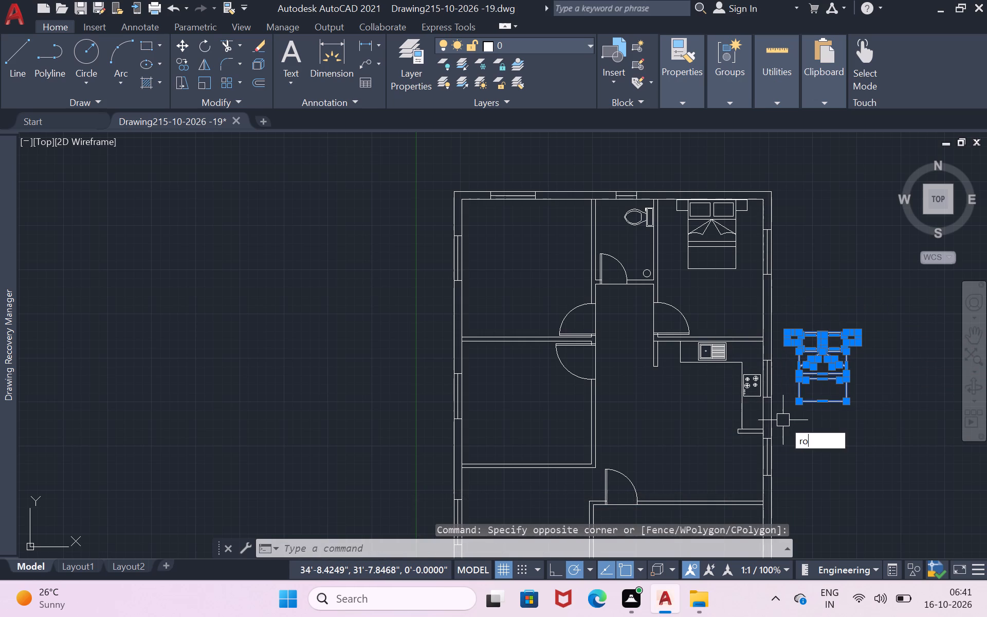
{"action": "key", "text": "Return"}
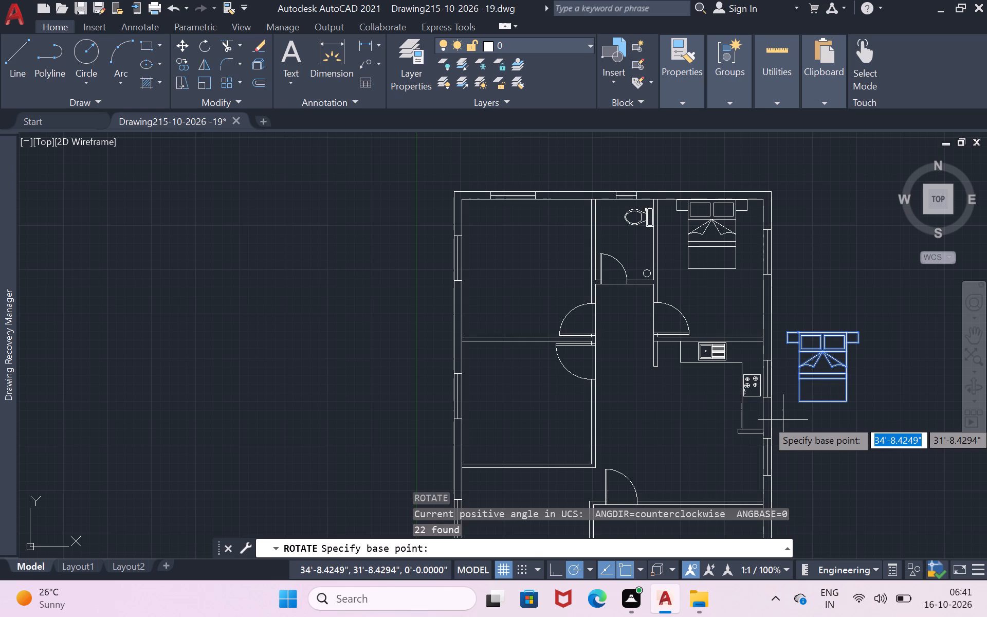
{"action": "left_click", "coordinate": [783, 420]}
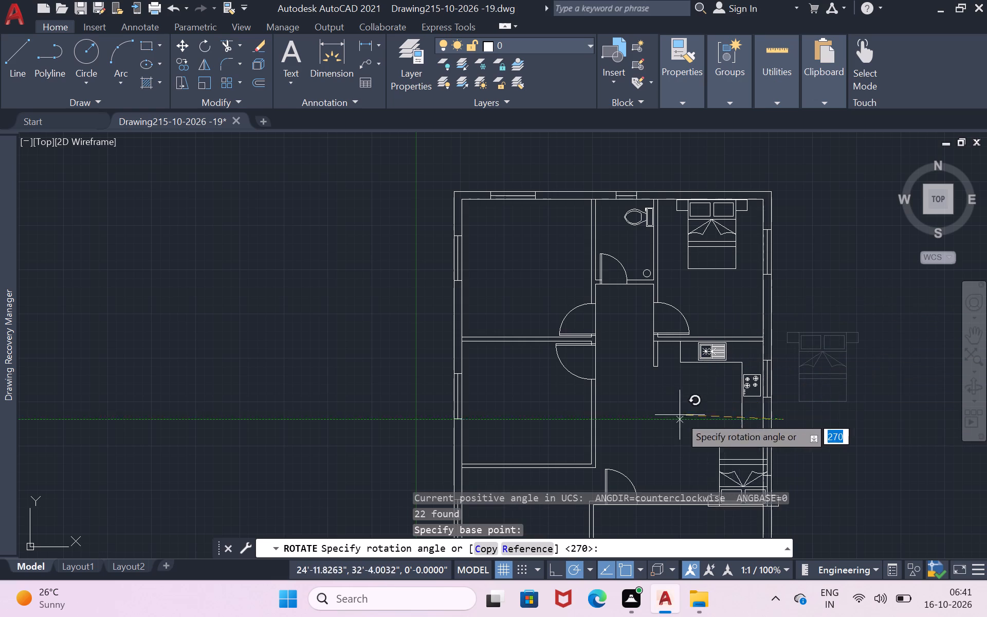
{"action": "left_click", "coordinate": [787, 506]}
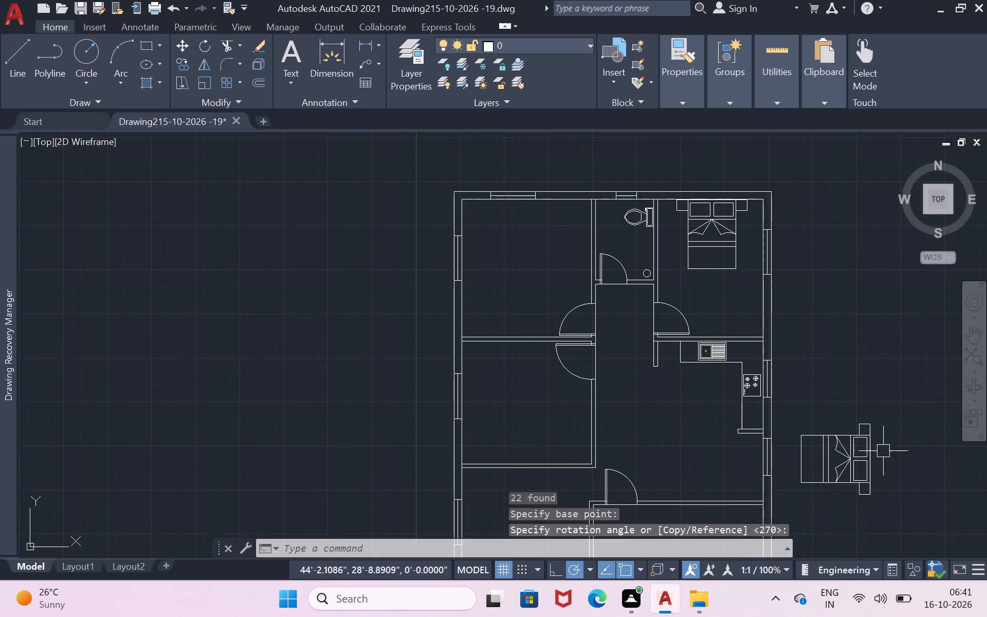
Rotate the bed outside the plan by another half turn so its headboard faces left.
{"action": "left_click", "coordinate": [972, 329]}
{"action": "left_click_drag", "start_coordinate": [896, 501], "coordinate": [653, 389]}
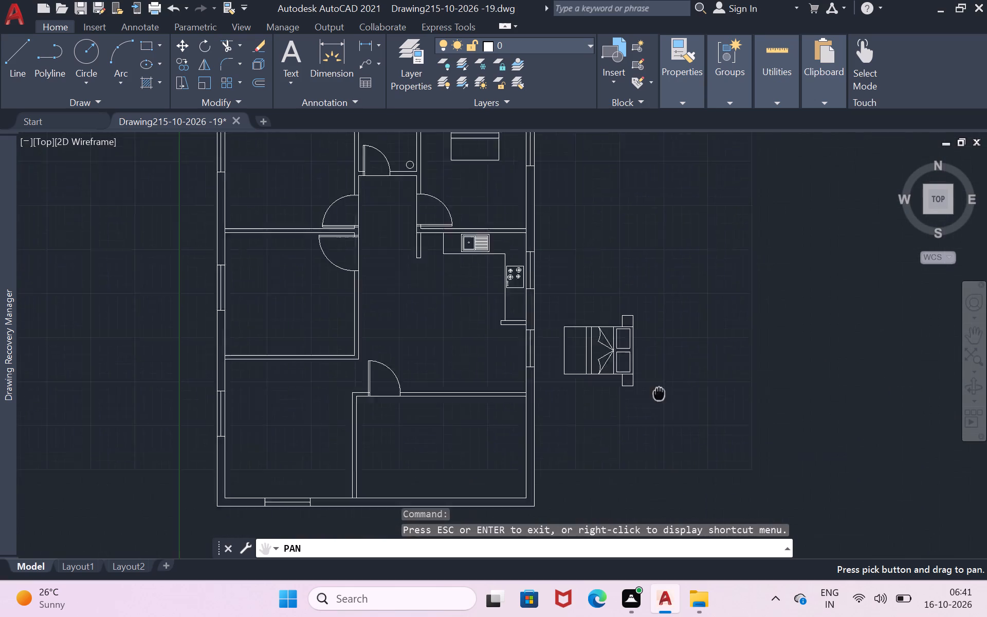
{"action": "left_click_drag", "start_coordinate": [653, 389], "coordinate": [606, 366]}
{"action": "key", "text": "Escape"}
{"action": "left_click_drag", "start_coordinate": [594, 276], "coordinate": [564, 272]}
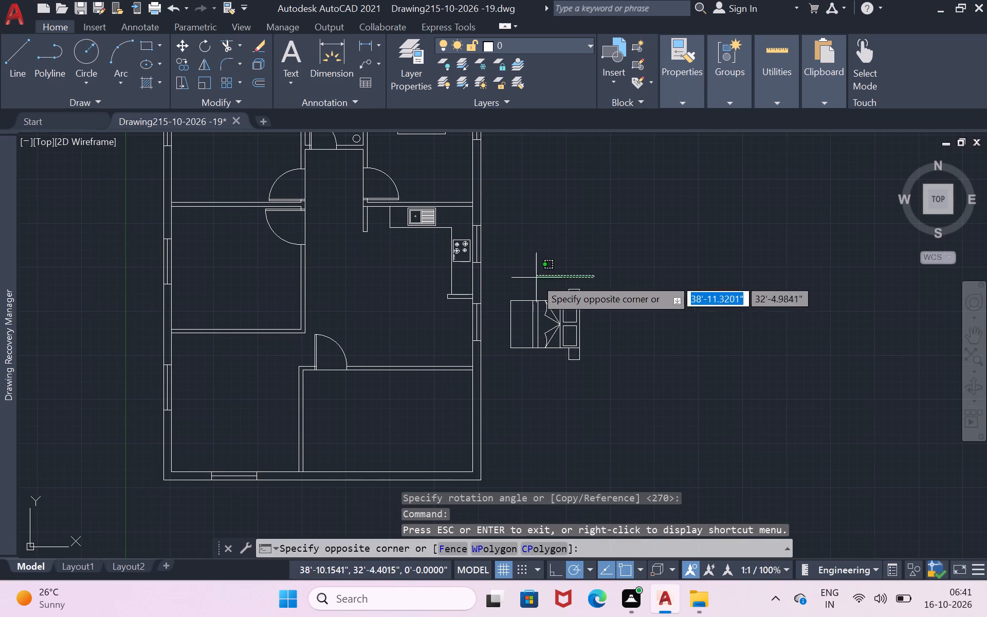
{"action": "left_click", "coordinate": [510, 381]}
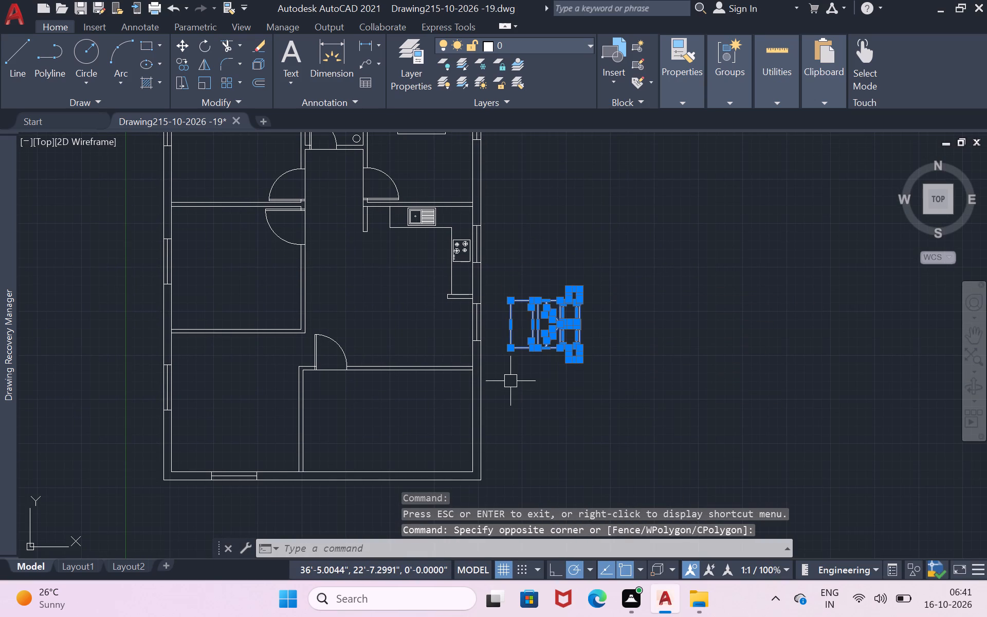
{"action": "type", "text": "ro"}
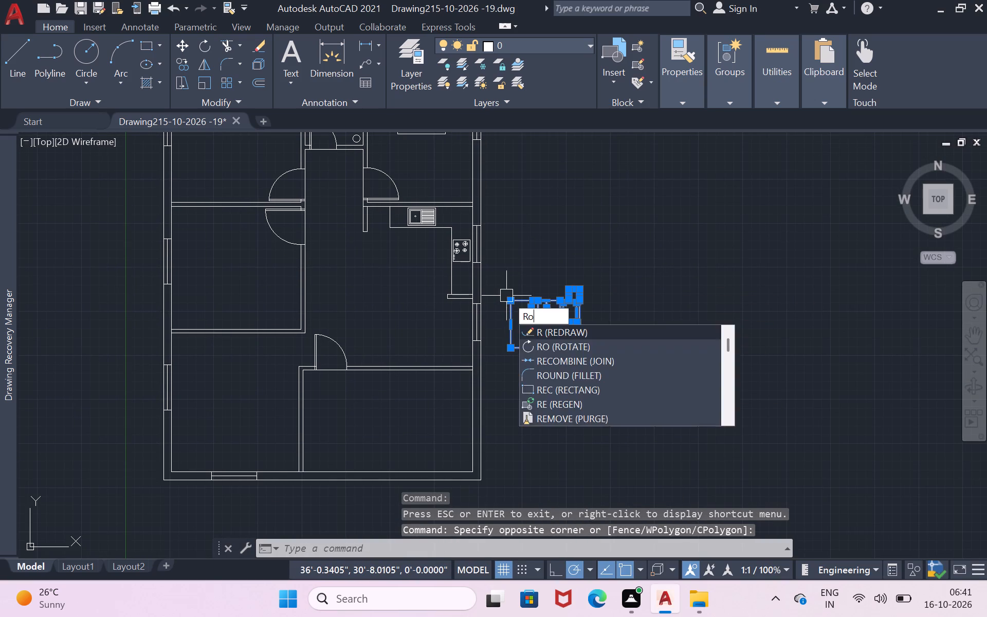
{"action": "left_click", "coordinate": [506, 296]}
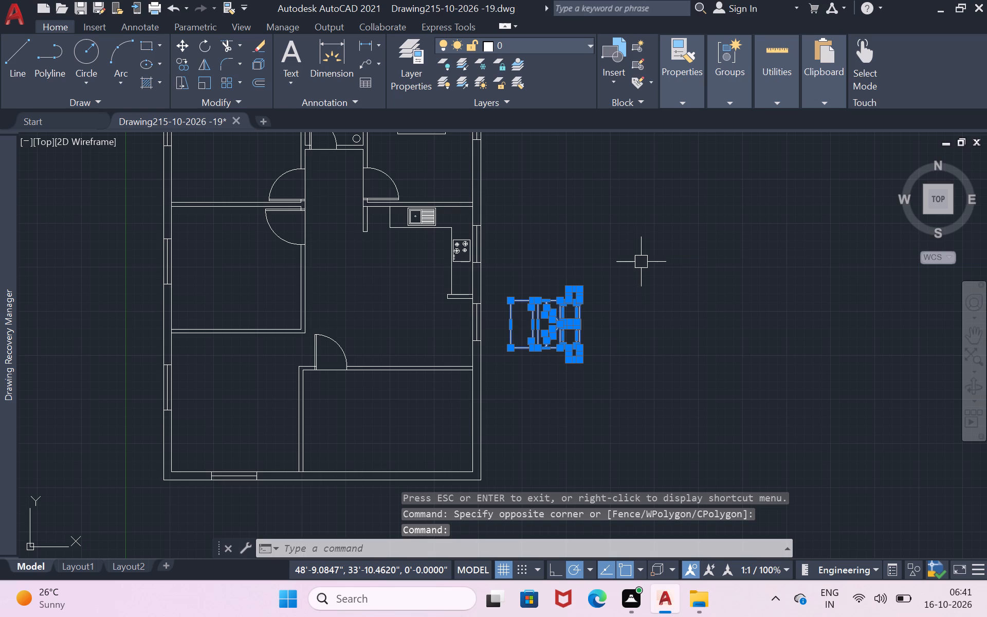
{"action": "type", "text": "ro"}
{"action": "key", "text": "Return"}
{"action": "left_click", "coordinate": [641, 262]}
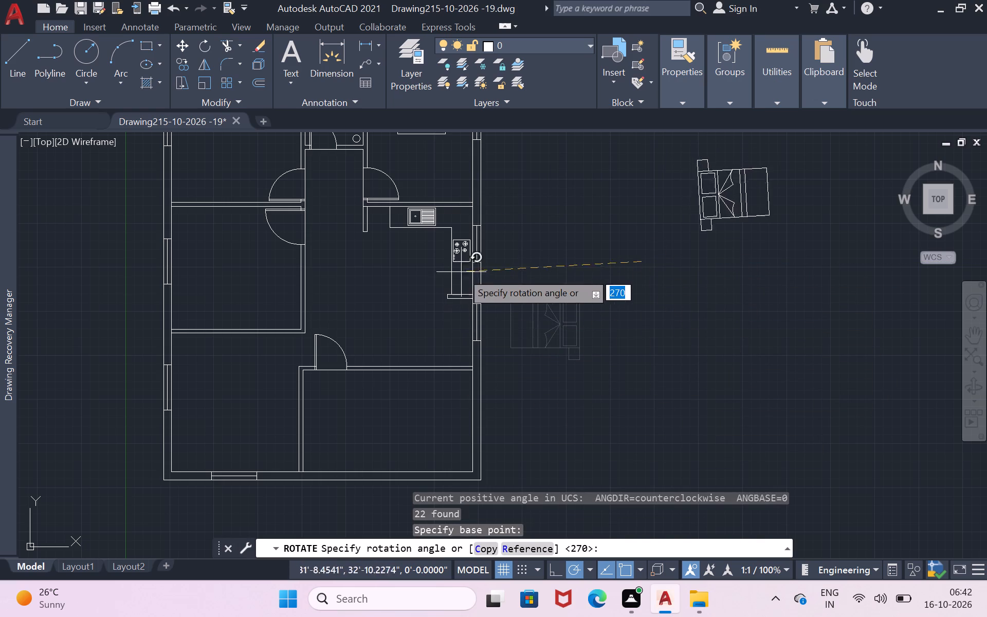
{"action": "left_click", "coordinate": [498, 264]}
Copy the rotated bed into the upper-left bedroom, with its headboard against the left exterior wall.
{"action": "scroll", "coordinate": [746, 188], "scroll_direction": "down", "scroll_amount": 2}
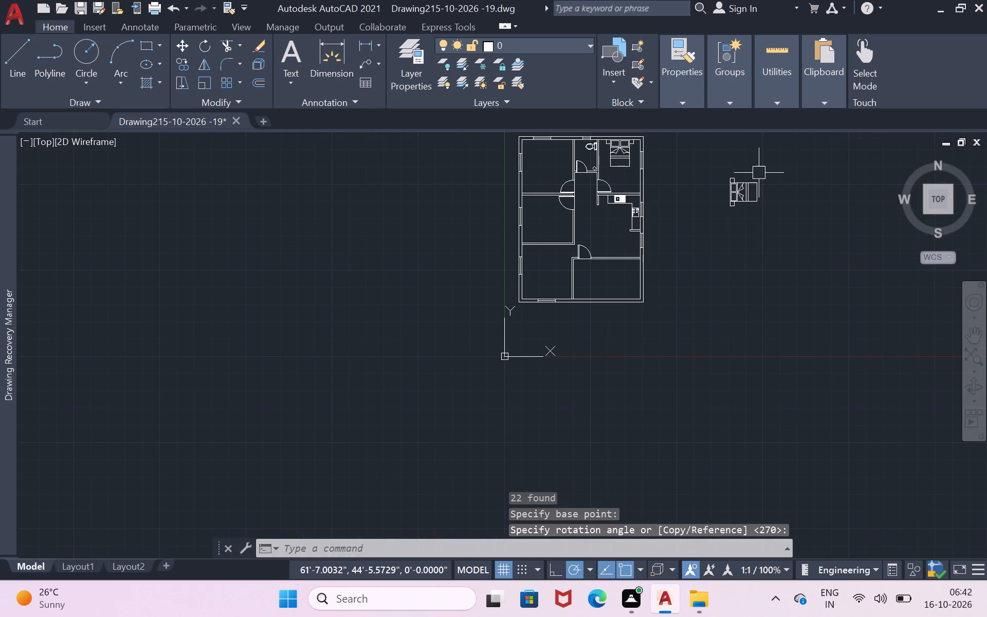
{"action": "left_click_drag", "start_coordinate": [759, 173], "coordinate": [778, 191]}
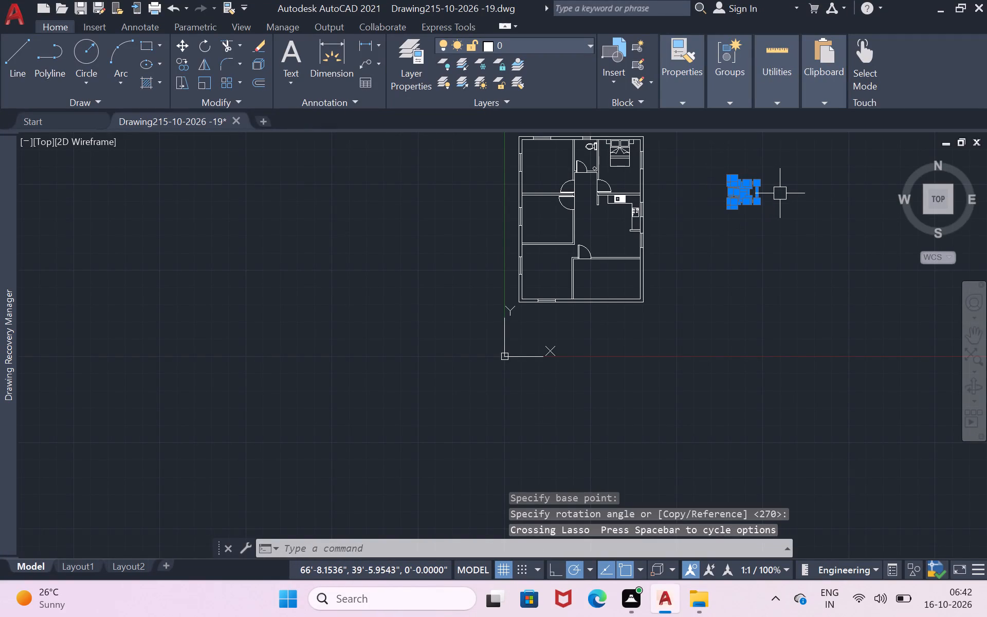
{"action": "type", "text": "co"}
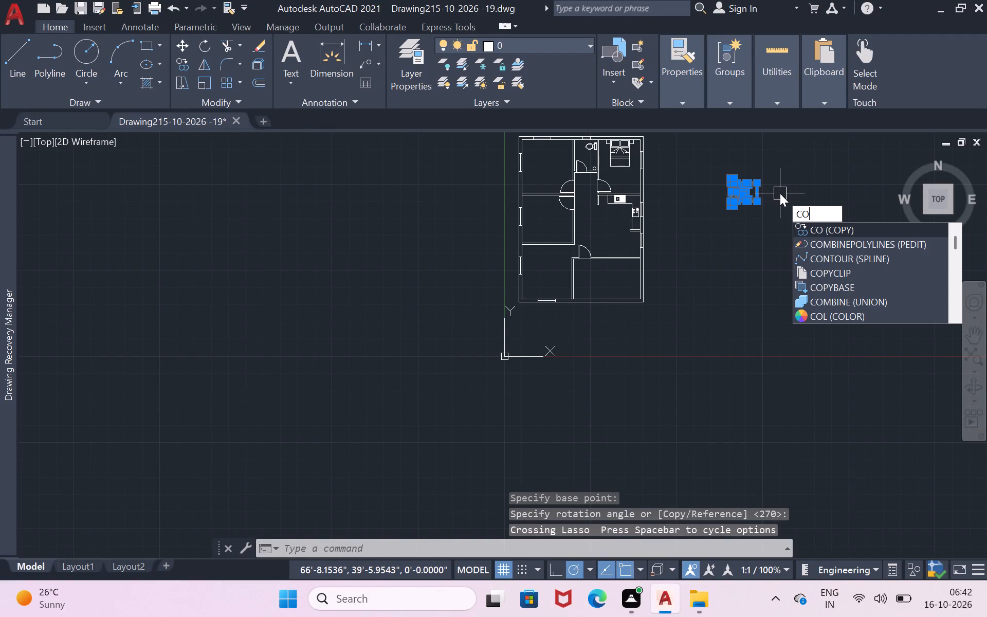
{"action": "key", "text": "Return"}
{"action": "left_click", "coordinate": [780, 193]}
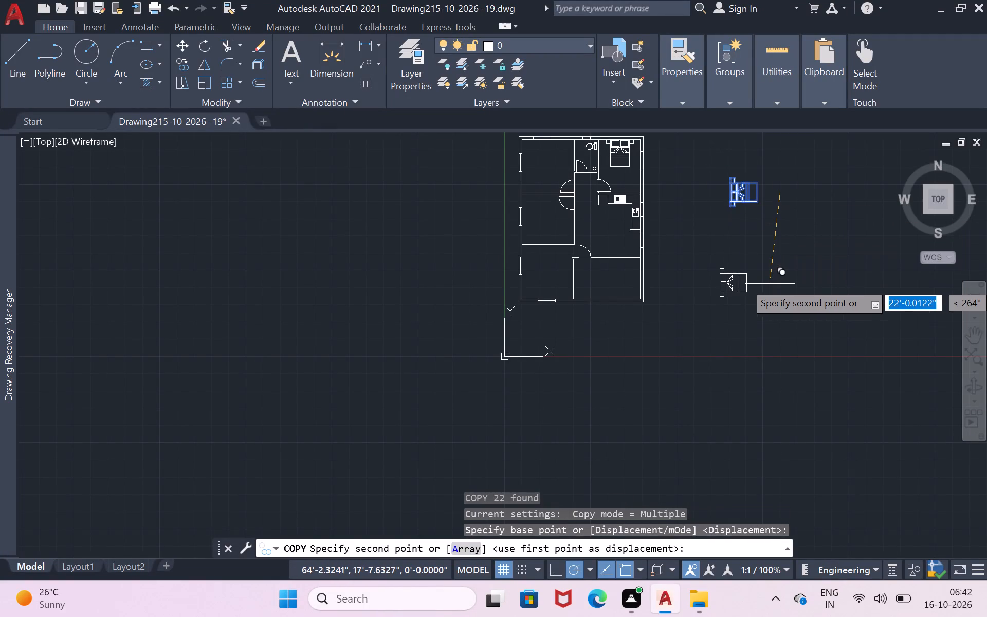
{"action": "scroll", "coordinate": [595, 170], "scroll_direction": "up", "scroll_amount": 2}
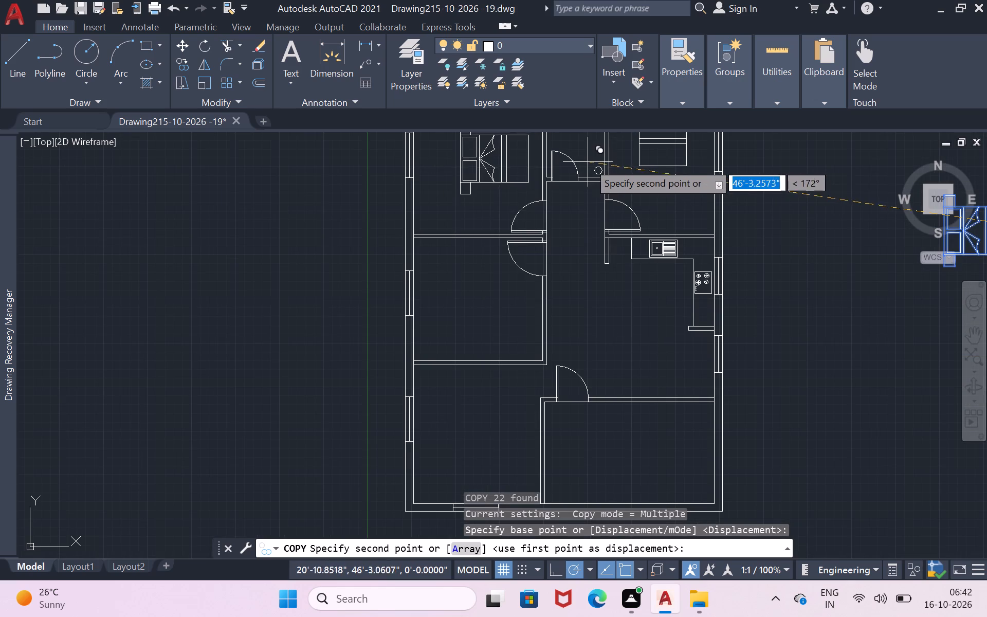
{"action": "scroll", "coordinate": [565, 168], "scroll_direction": "up", "scroll_amount": 2}
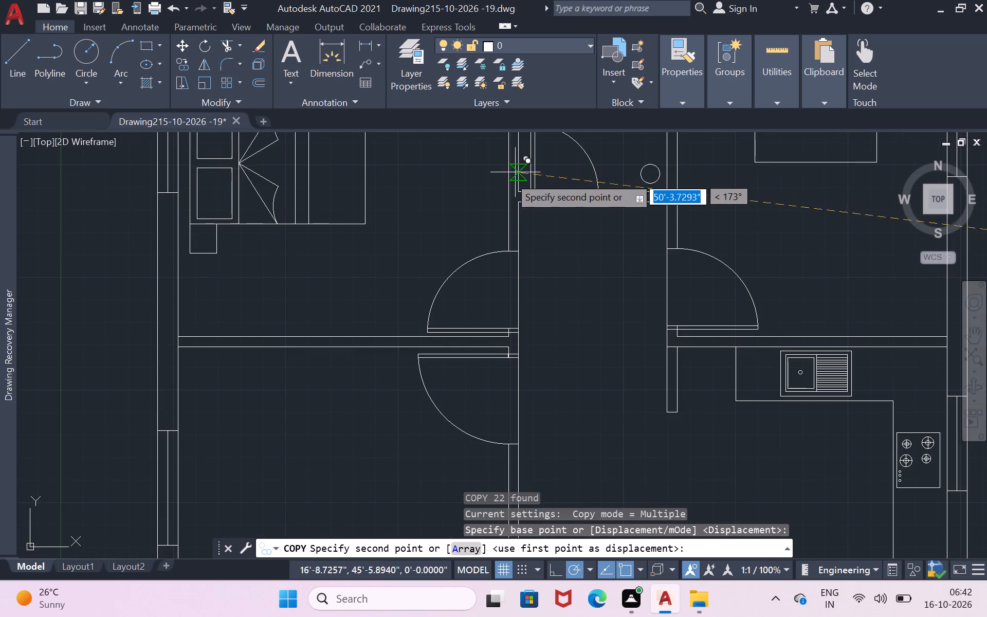
{"action": "left_click", "coordinate": [506, 181]}
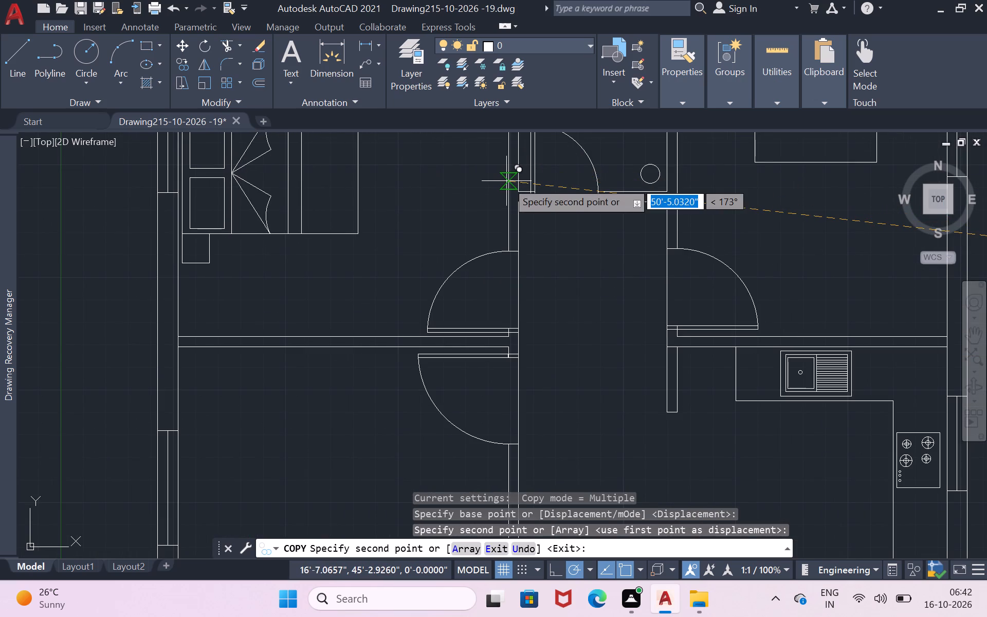
{"action": "scroll", "coordinate": [507, 187], "scroll_direction": "down", "scroll_amount": 2}
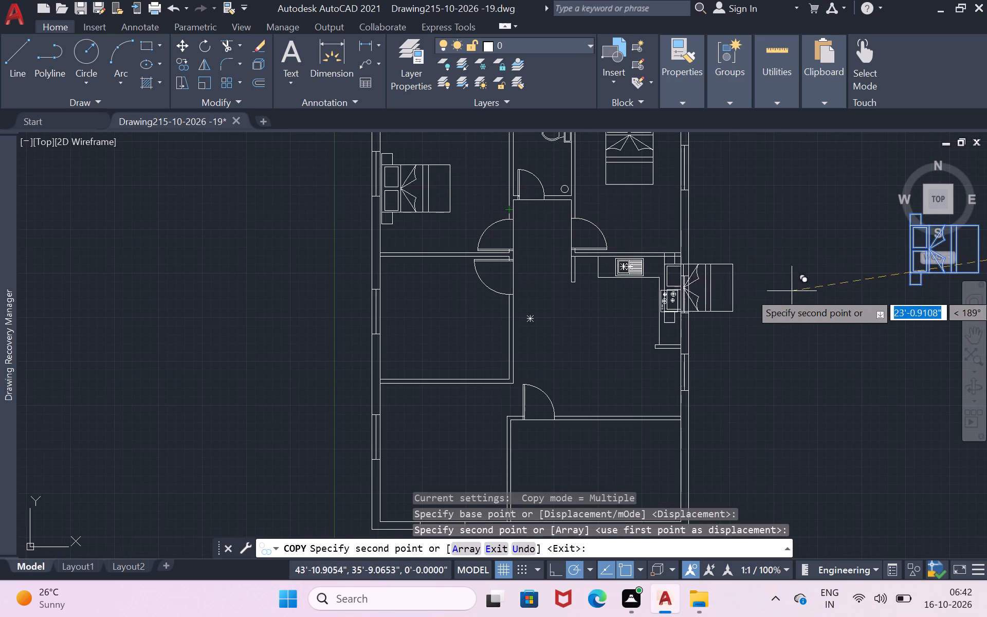
{"action": "key", "text": "Escape"}
Rotate the bed outside the plan by 90° so its headboard faces down.
{"action": "scroll", "coordinate": [864, 307], "scroll_direction": "down", "scroll_amount": 1}
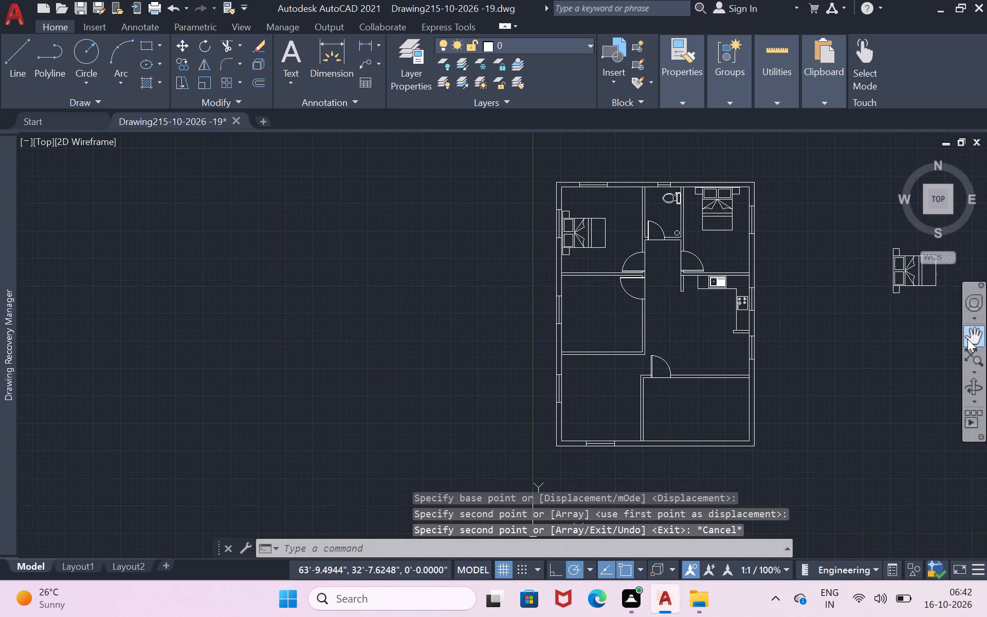
{"action": "left_click", "coordinate": [967, 339]}
{"action": "left_click_drag", "start_coordinate": [903, 348], "coordinate": [602, 339]}
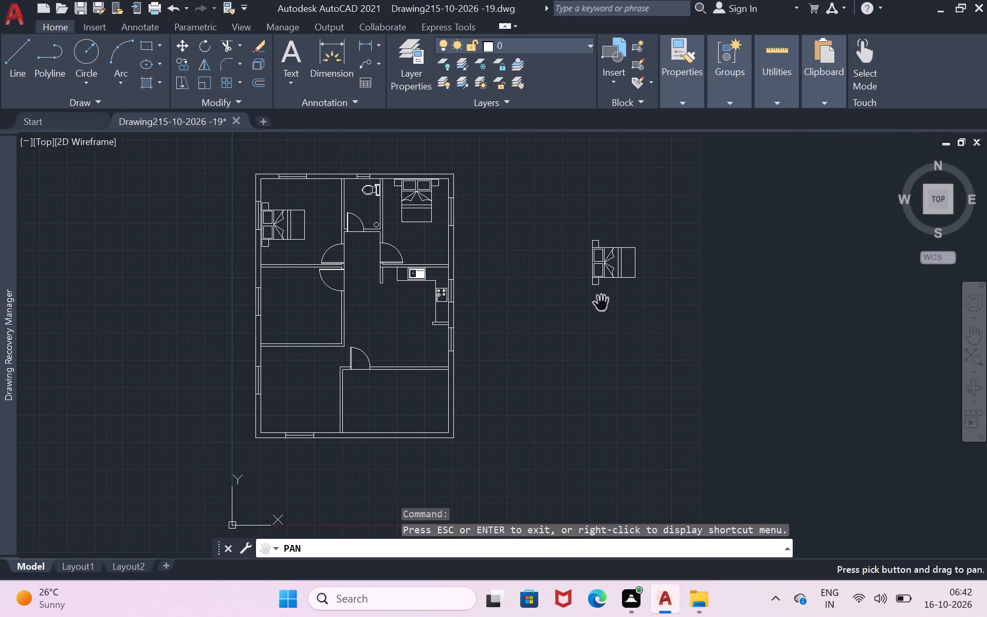
{"action": "key", "text": "Return"}
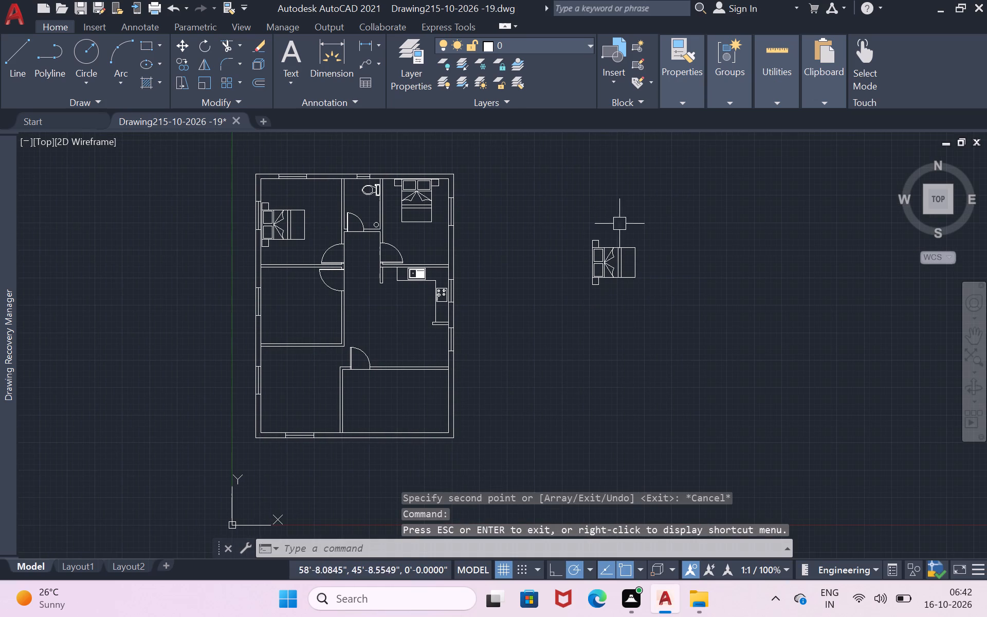
{"action": "left_click_drag", "start_coordinate": [619, 224], "coordinate": [549, 244]}
{"action": "left_click_drag", "start_coordinate": [659, 206], "coordinate": [592, 220]}
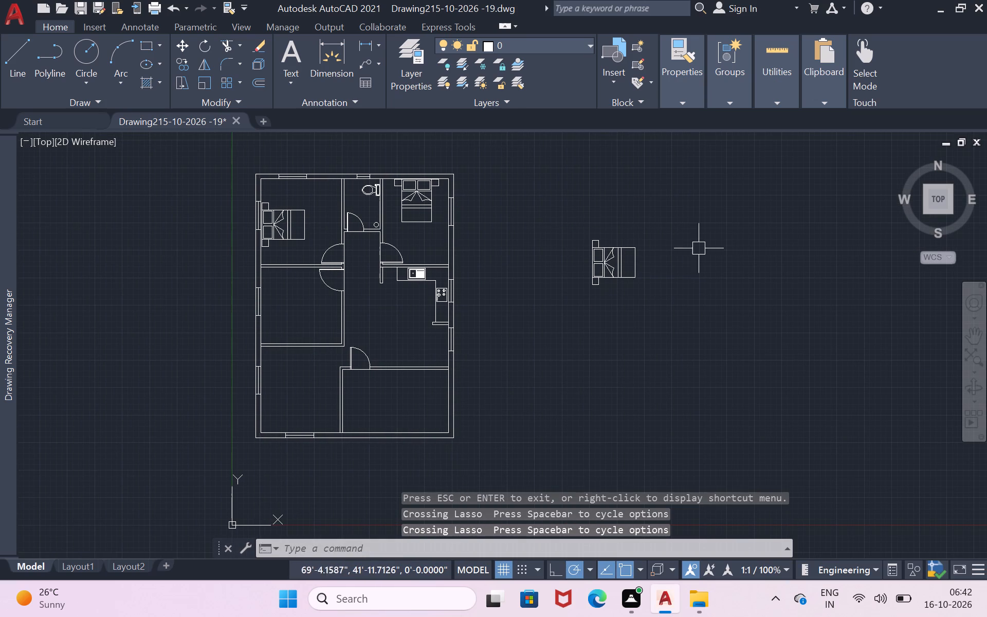
{"action": "left_click", "coordinate": [652, 237]}
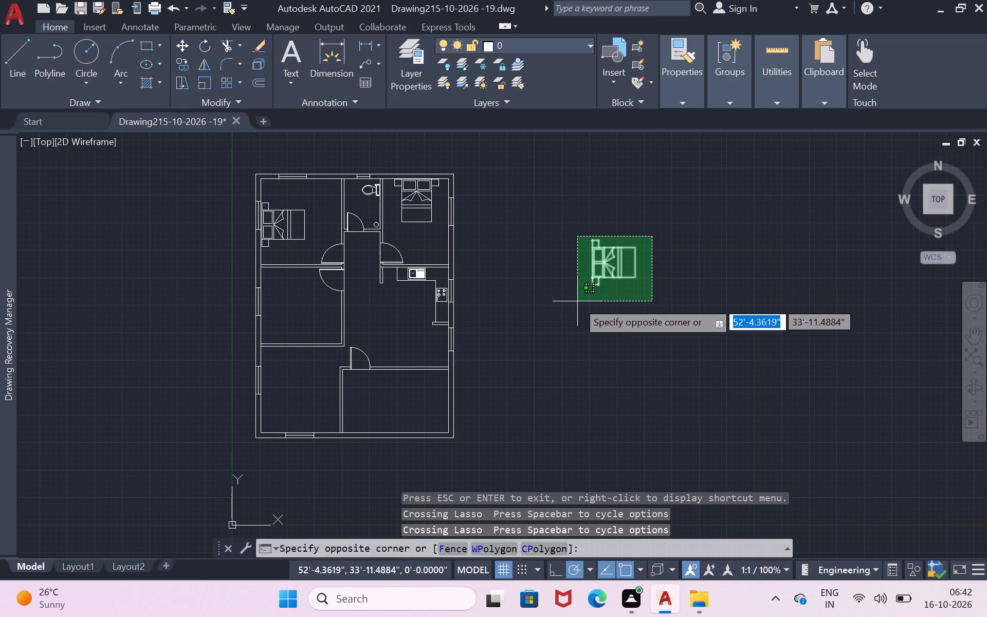
{"action": "left_click", "coordinate": [577, 301]}
{"action": "type", "text": "ro"}
{"action": "key", "text": "Return"}
{"action": "left_click", "coordinate": [574, 301]}
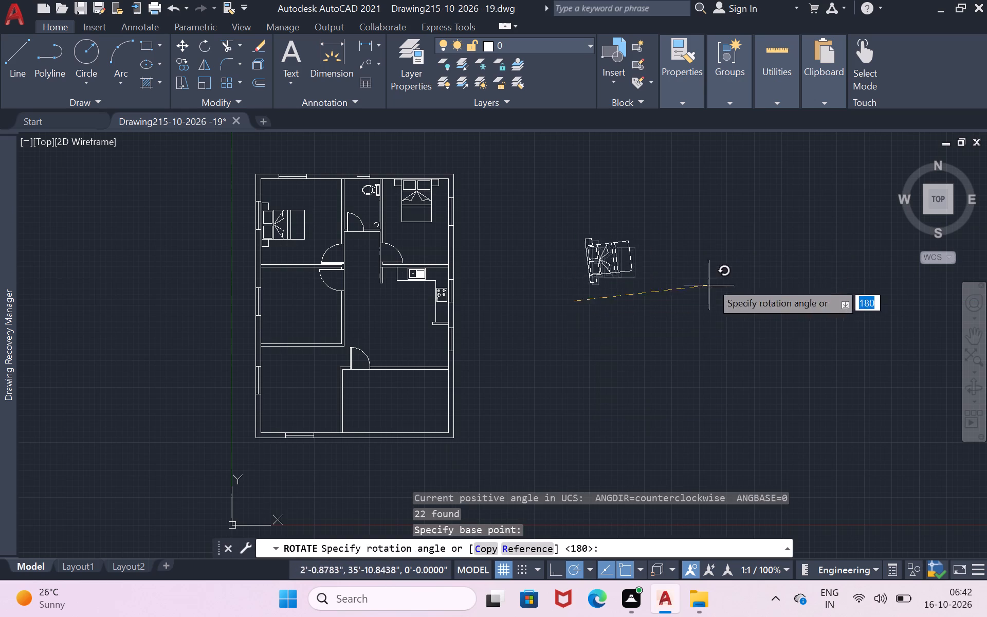
{"action": "left_click", "coordinate": [572, 225]}
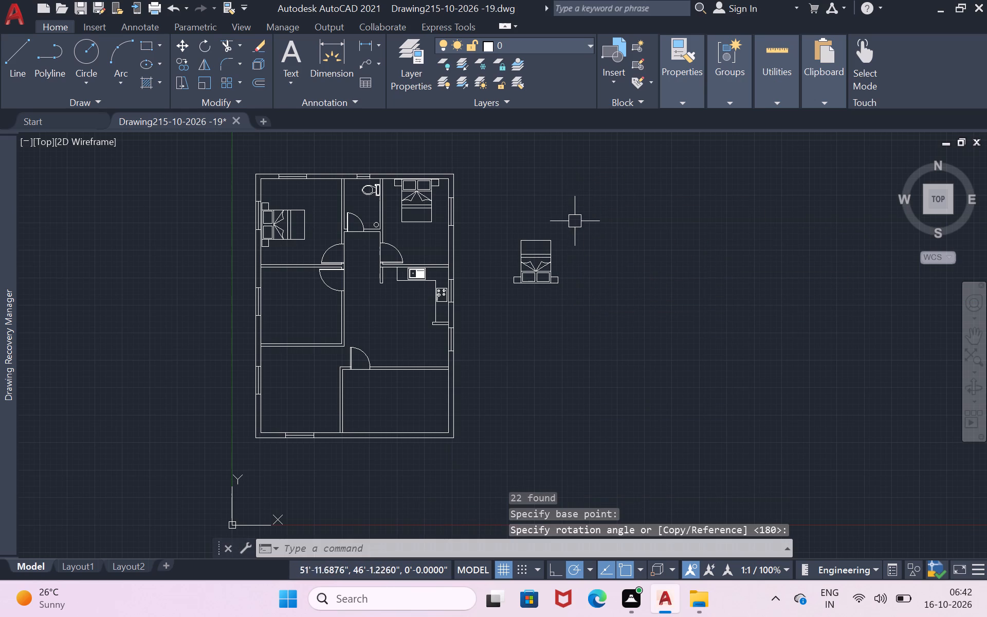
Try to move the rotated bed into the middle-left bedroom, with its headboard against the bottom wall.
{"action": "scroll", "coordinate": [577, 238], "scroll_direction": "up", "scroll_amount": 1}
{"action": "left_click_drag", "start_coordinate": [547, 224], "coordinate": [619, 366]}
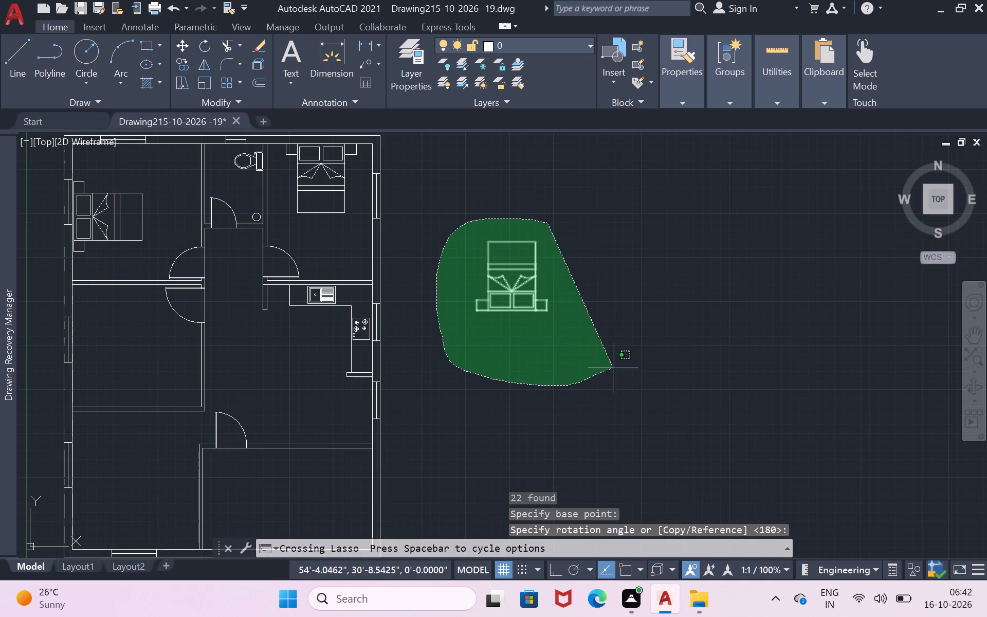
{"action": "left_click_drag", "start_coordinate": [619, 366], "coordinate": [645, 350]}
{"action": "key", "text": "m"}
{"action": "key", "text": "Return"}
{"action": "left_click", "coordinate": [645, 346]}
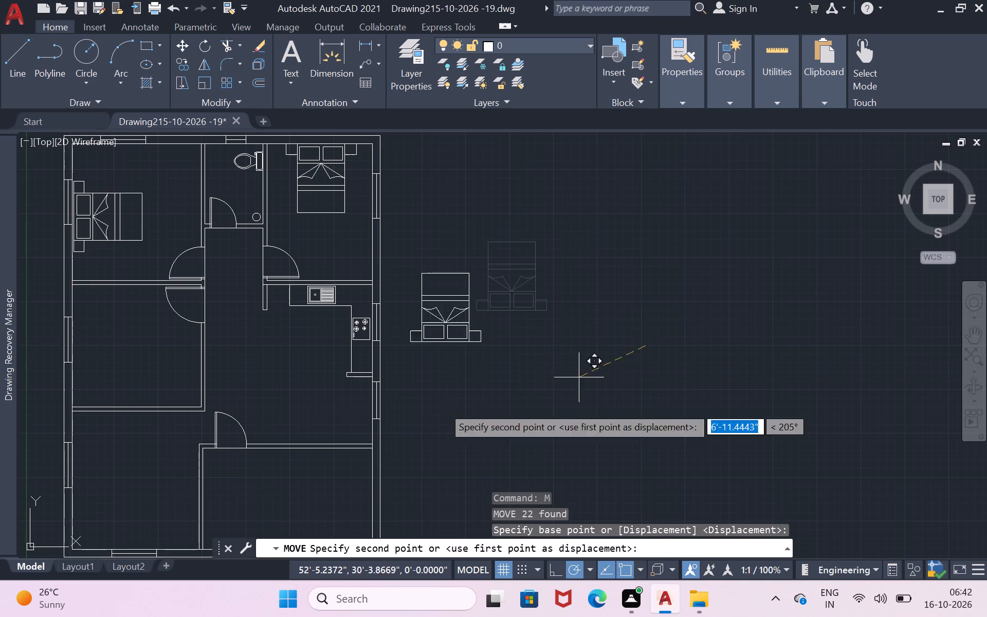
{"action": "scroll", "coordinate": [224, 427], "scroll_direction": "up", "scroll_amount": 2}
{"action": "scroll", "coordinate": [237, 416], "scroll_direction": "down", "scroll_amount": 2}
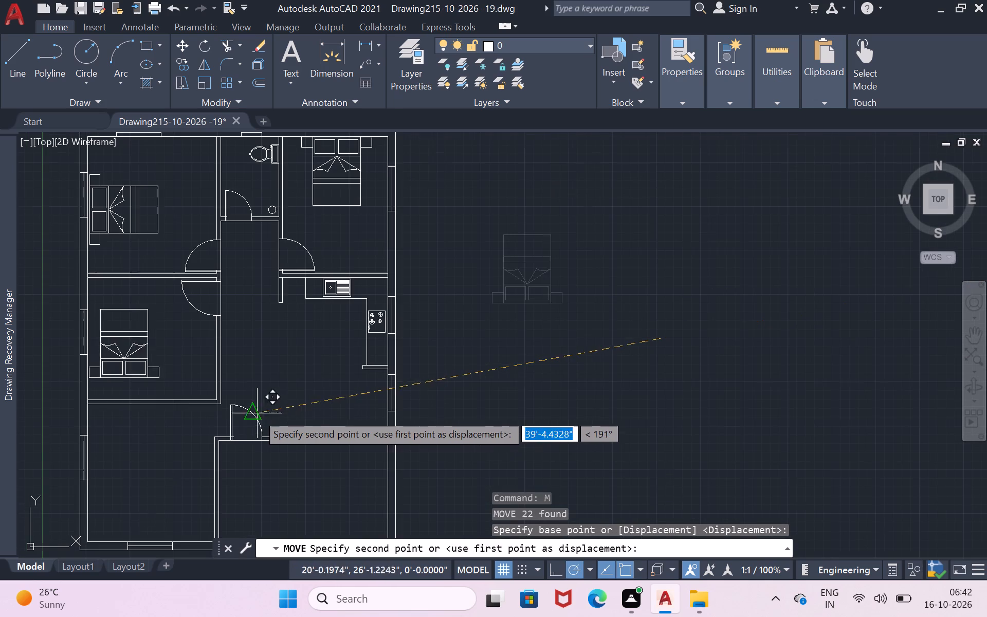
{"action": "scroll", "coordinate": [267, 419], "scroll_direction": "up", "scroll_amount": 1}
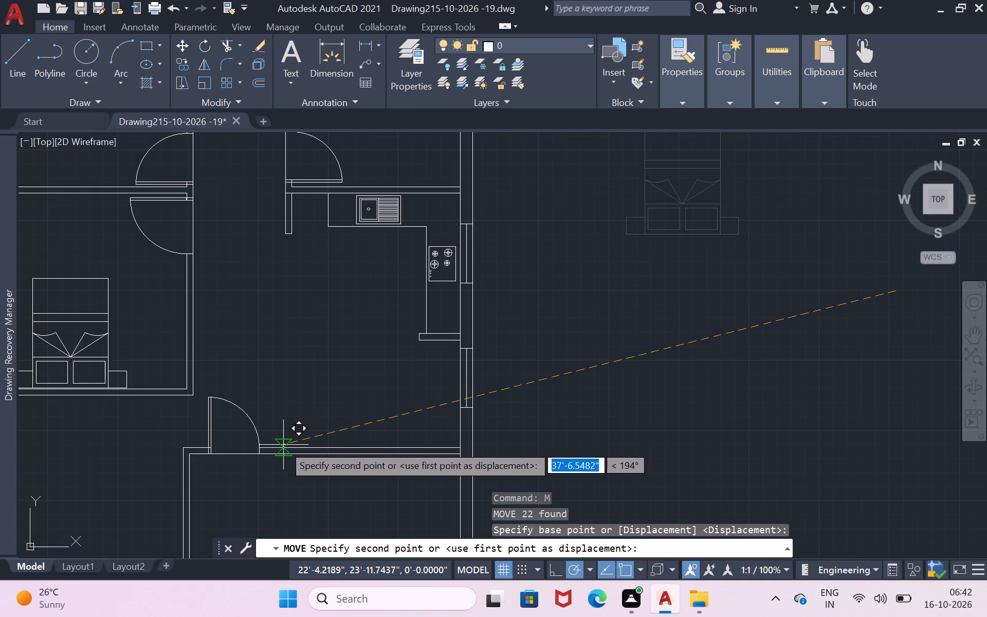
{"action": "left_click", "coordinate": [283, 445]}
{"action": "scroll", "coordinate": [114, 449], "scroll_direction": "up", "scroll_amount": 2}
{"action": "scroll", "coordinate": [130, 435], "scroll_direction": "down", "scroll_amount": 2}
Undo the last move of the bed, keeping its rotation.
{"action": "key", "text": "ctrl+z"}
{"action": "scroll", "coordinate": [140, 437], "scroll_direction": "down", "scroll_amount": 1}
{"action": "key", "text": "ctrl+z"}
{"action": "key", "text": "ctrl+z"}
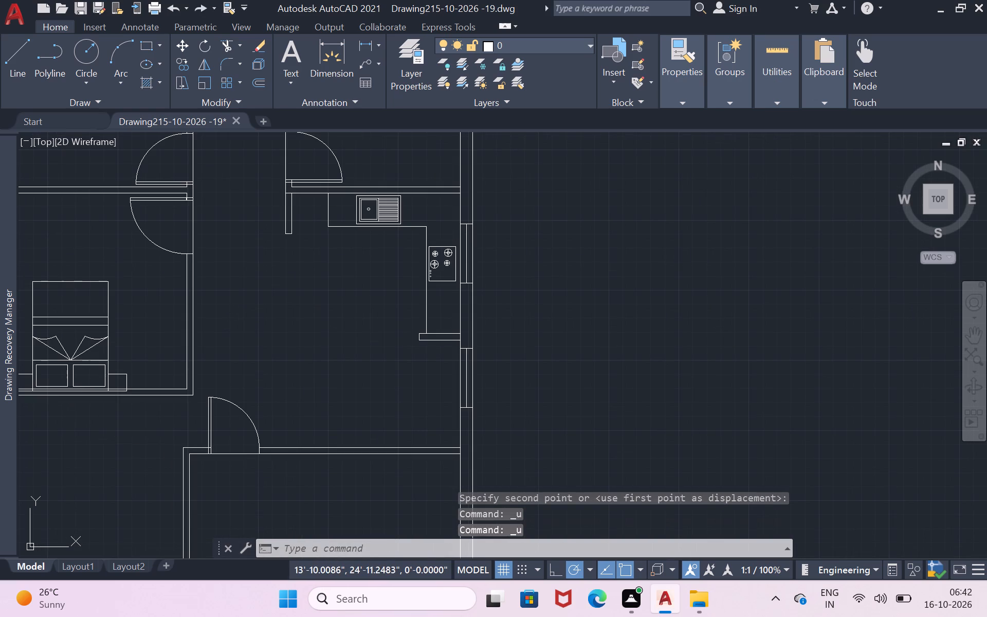
Move the rotated bed with its bedside tables into the middle-left bedroom, with its headboard just above the bottom wall.
{"action": "left_click_drag", "start_coordinate": [544, 217], "coordinate": [413, 255]}
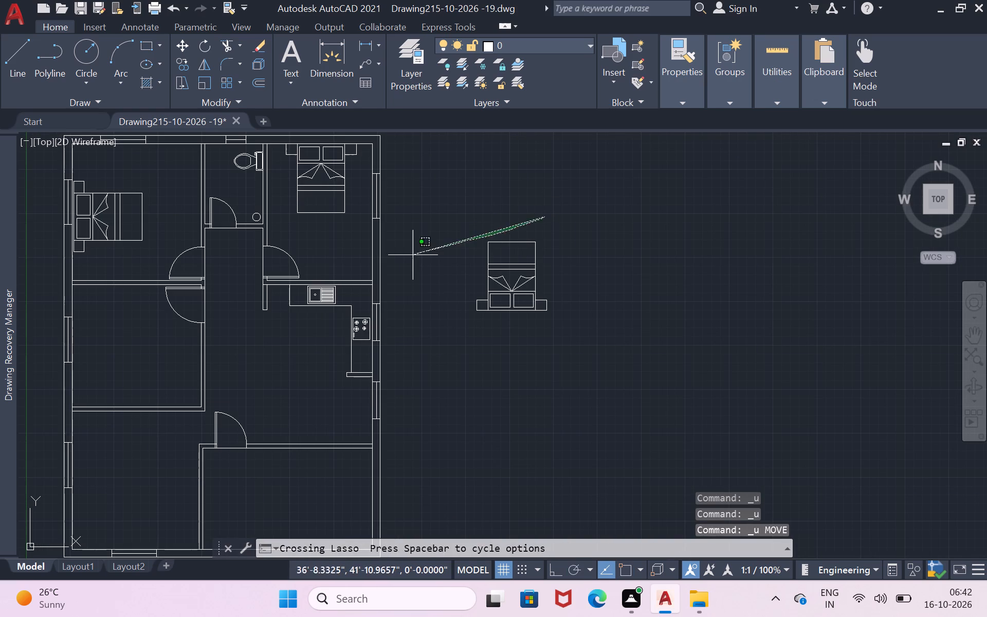
{"action": "left_click_drag", "start_coordinate": [413, 255], "coordinate": [675, 303]}
{"action": "key", "text": "m"}
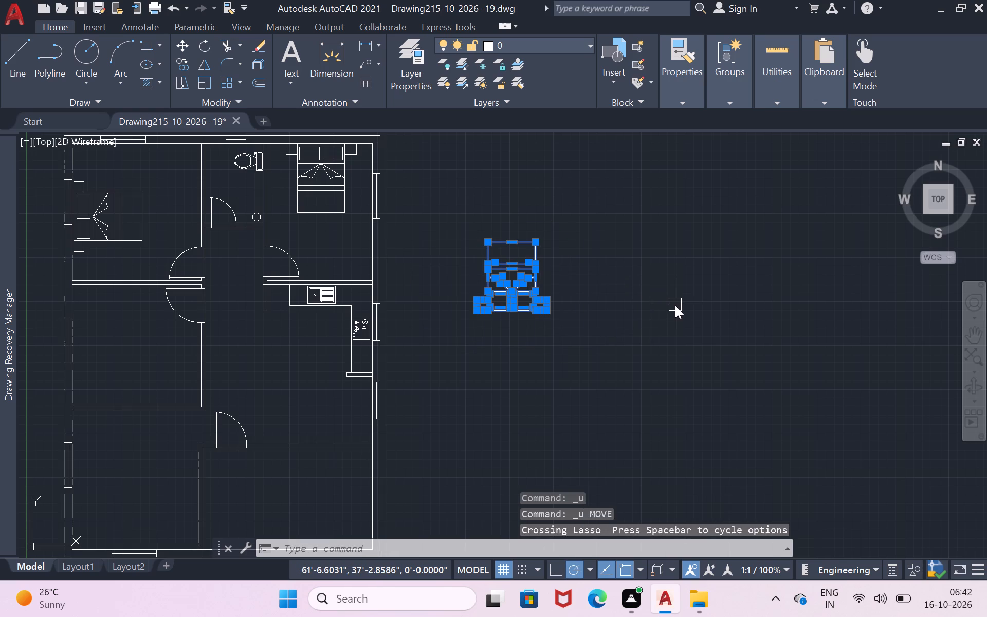
{"action": "key", "text": "Return"}
{"action": "left_click", "coordinate": [675, 305]}
{"action": "scroll", "coordinate": [221, 433], "scroll_direction": "up", "scroll_amount": 2}
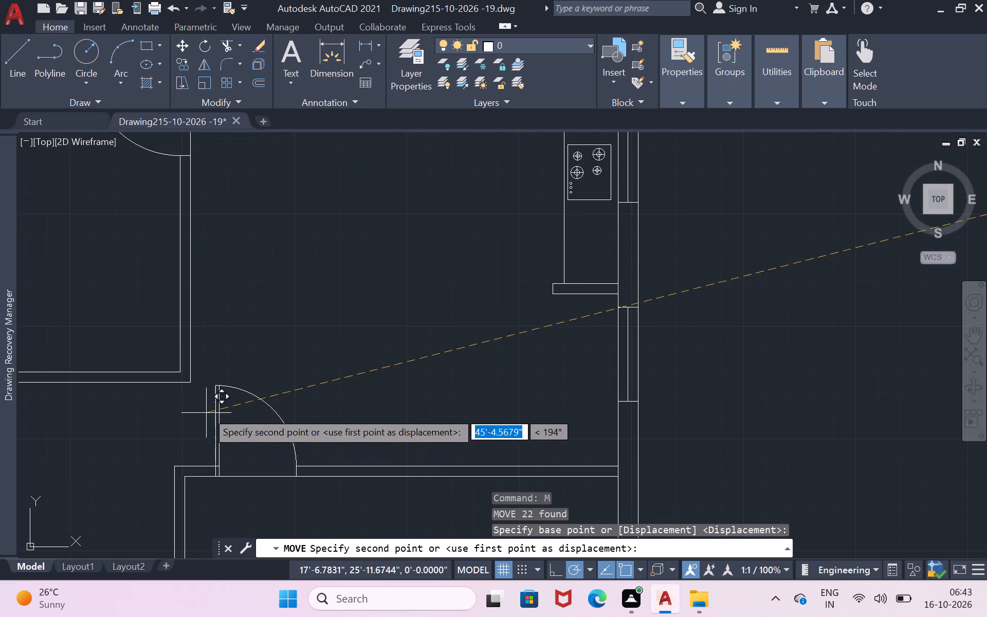
{"action": "scroll", "coordinate": [212, 397], "scroll_direction": "down", "scroll_amount": 3}
{"action": "scroll", "coordinate": [78, 394], "scroll_direction": "up", "scroll_amount": 3}
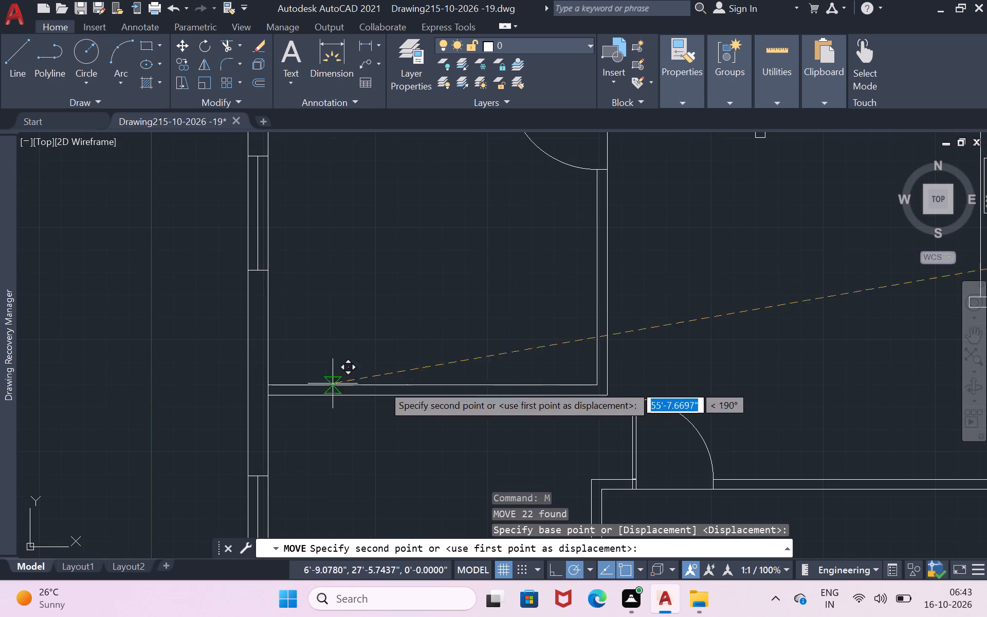
{"action": "left_click", "coordinate": [848, 367]}
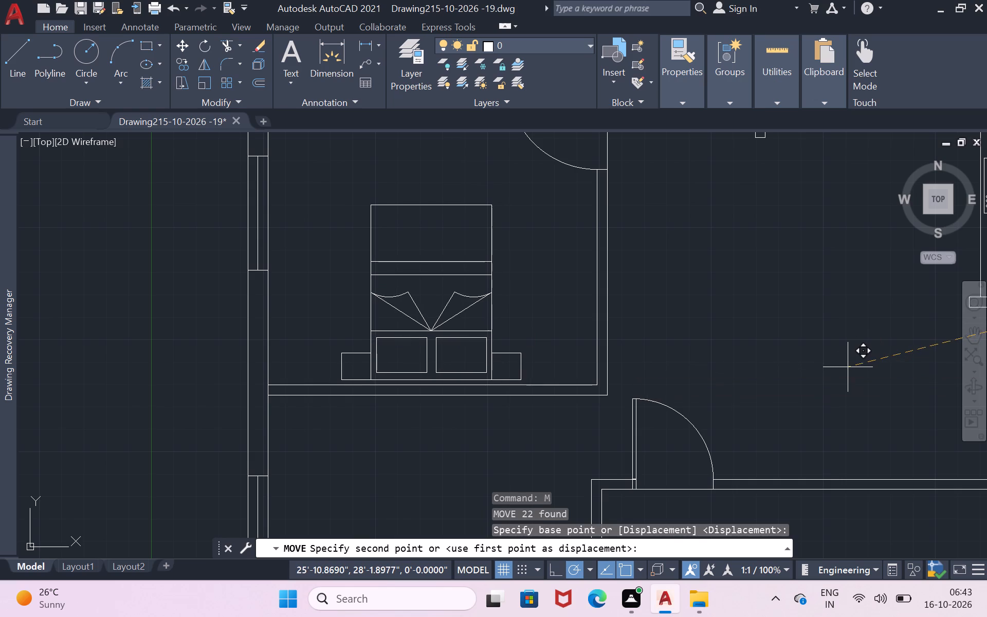
Draw a rectangle about 3'-5" by 2'-4" in the empty space to the right of the floor plan.
{"action": "scroll", "coordinate": [868, 348], "scroll_direction": "down", "scroll_amount": 3}
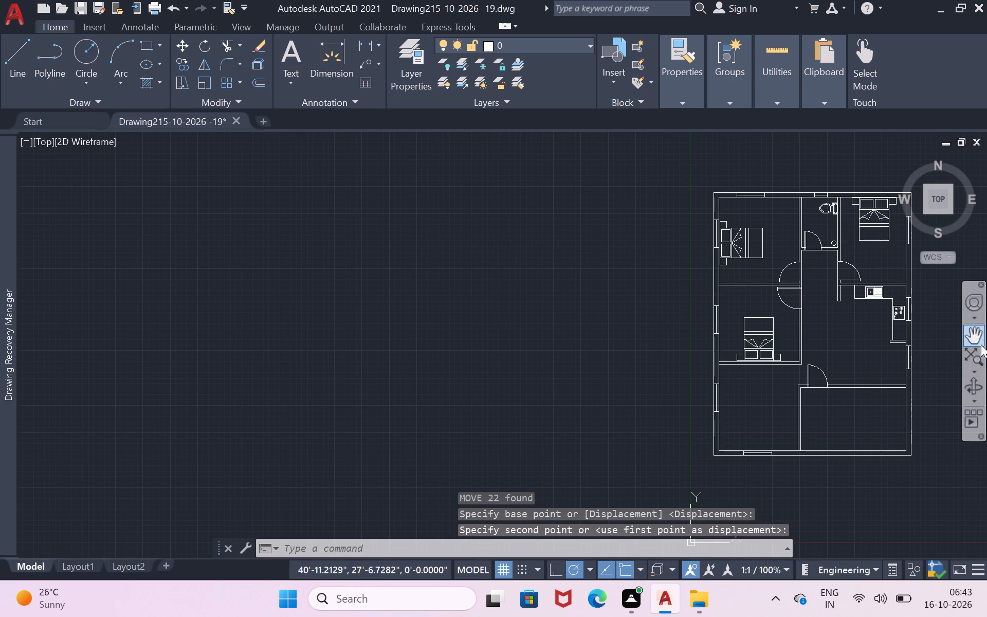
{"action": "left_click", "coordinate": [977, 335]}
{"action": "left_click_drag", "start_coordinate": [830, 387], "coordinate": [549, 319]}
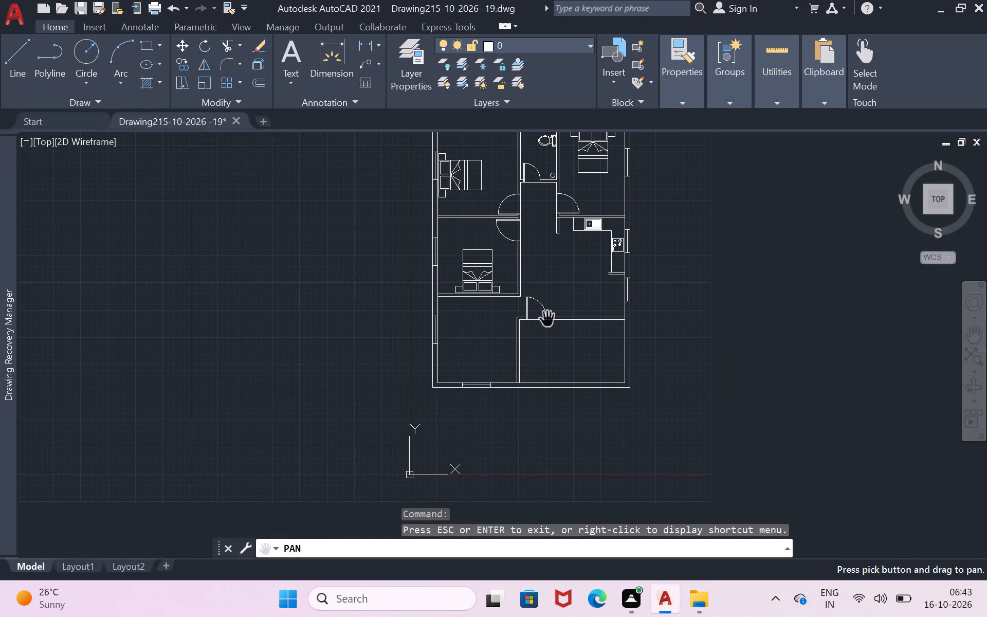
{"action": "left_click_drag", "start_coordinate": [632, 329], "coordinate": [472, 380]}
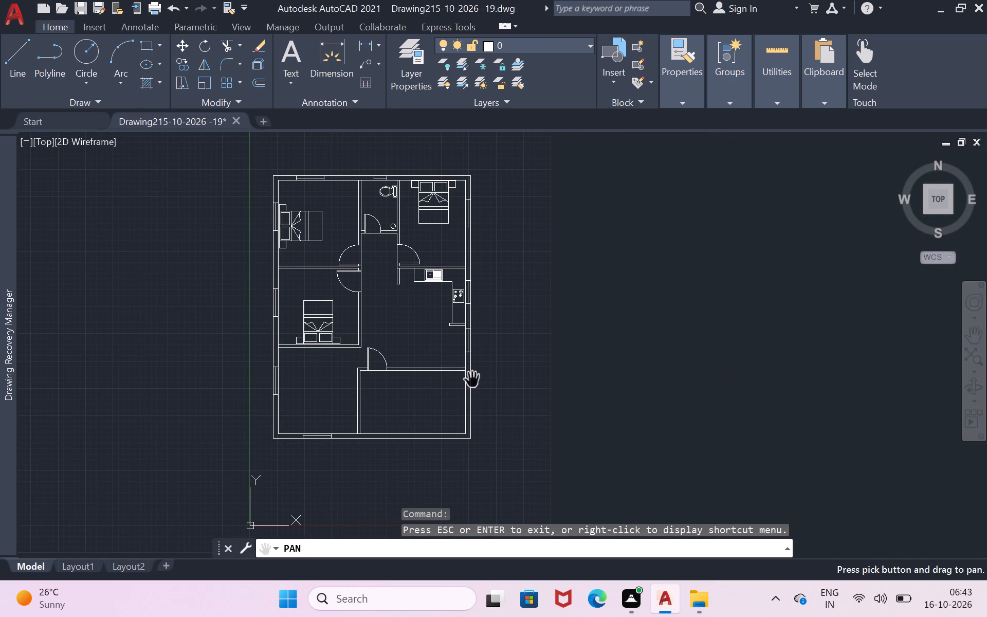
{"action": "key", "text": "Escape"}
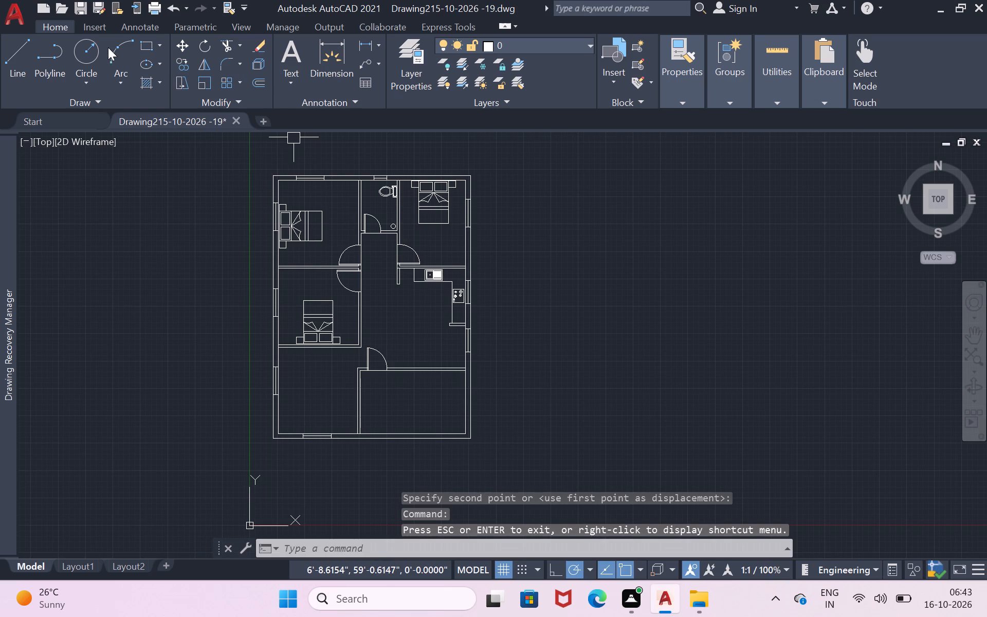
{"action": "left_click", "coordinate": [141, 45]}
{"action": "scroll", "coordinate": [536, 321], "scroll_direction": "up", "scroll_amount": 1}
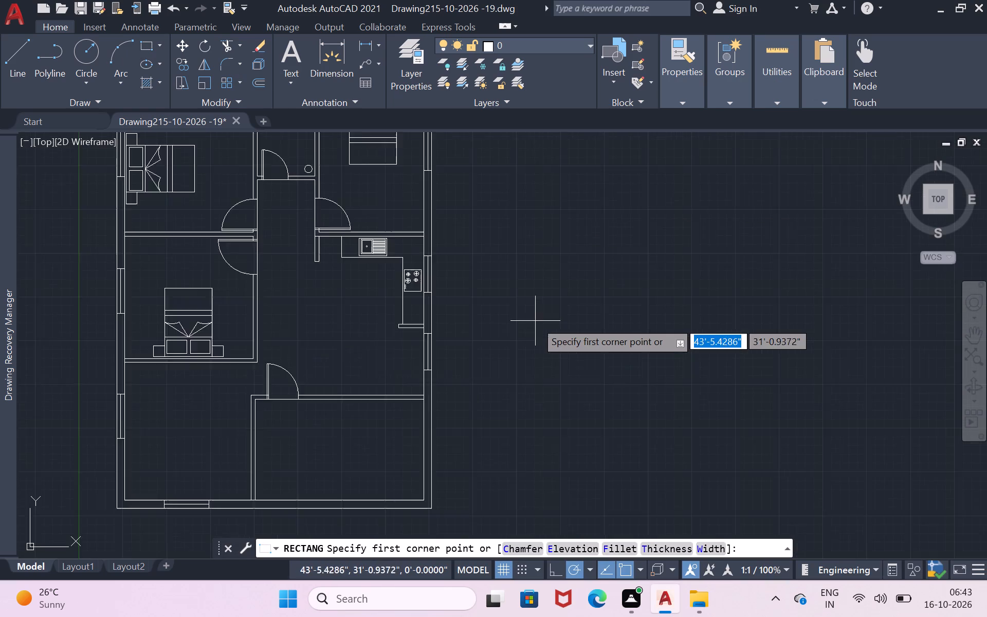
{"action": "scroll", "coordinate": [535, 321], "scroll_direction": "up", "scroll_amount": 4}
{"action": "left_click", "coordinate": [267, 303]}
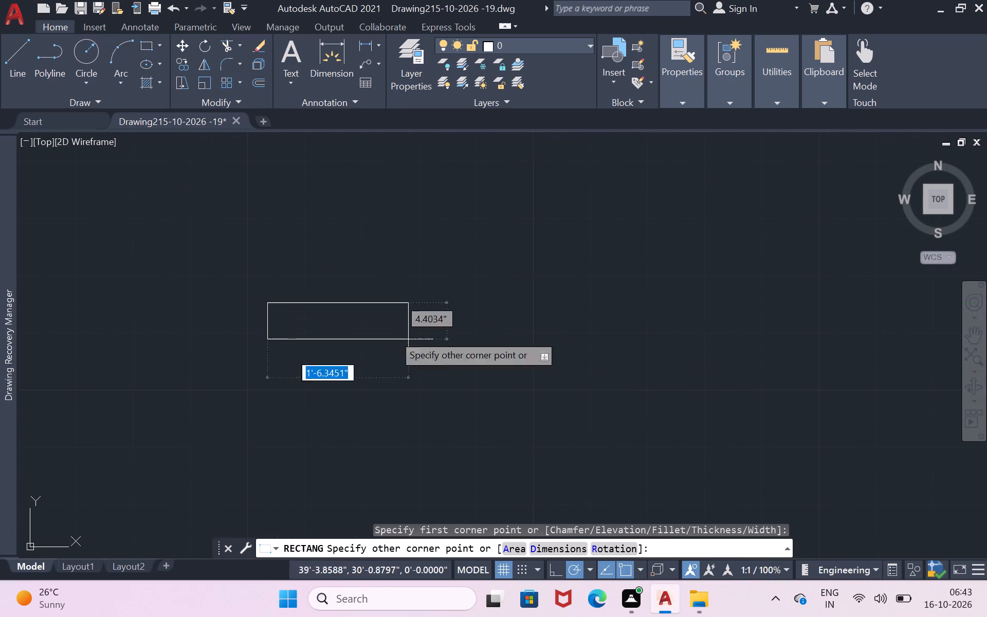
{"action": "left_click", "coordinate": [503, 465]}
Offset the new rectangle inward by 5".
{"action": "left_click", "coordinate": [470, 467]}
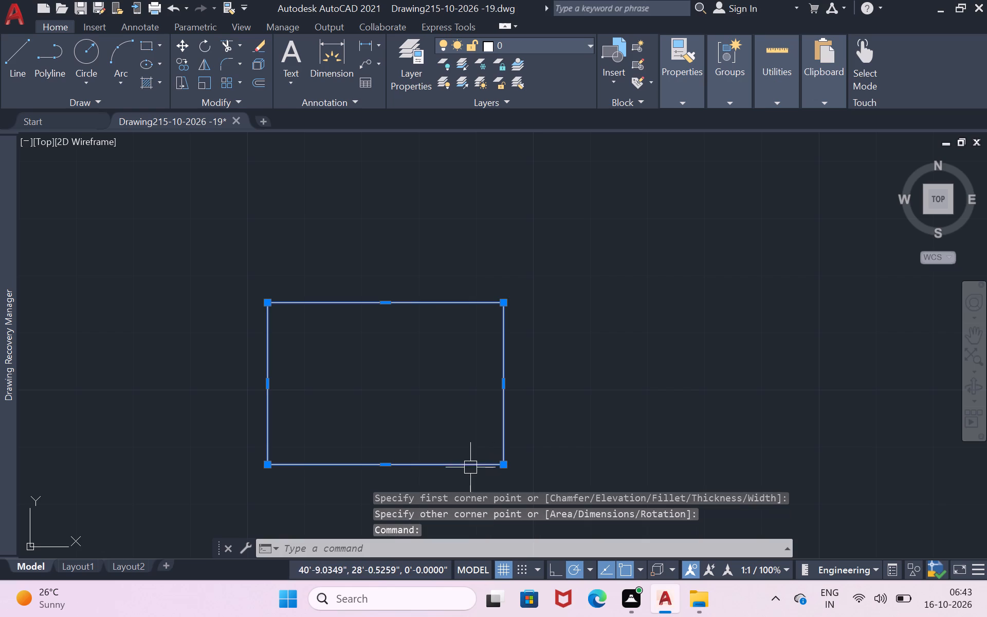
{"action": "key", "text": "o"}
{"action": "key", "text": "Return"}
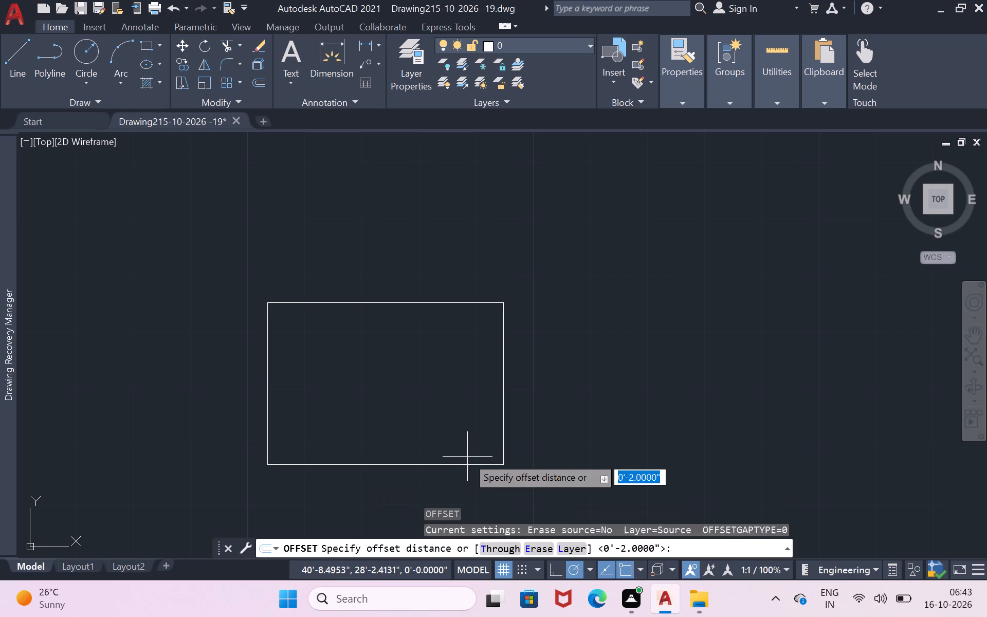
{"action": "left_click", "coordinate": [467, 457]}
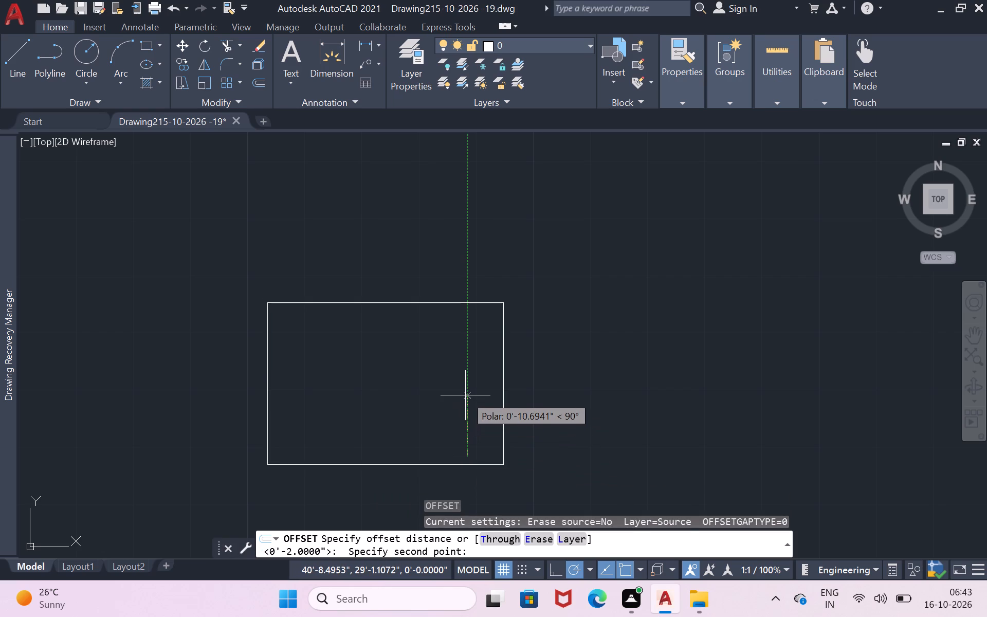
{"action": "type", "text": "5\""}
{"action": "key", "text": "Return"}
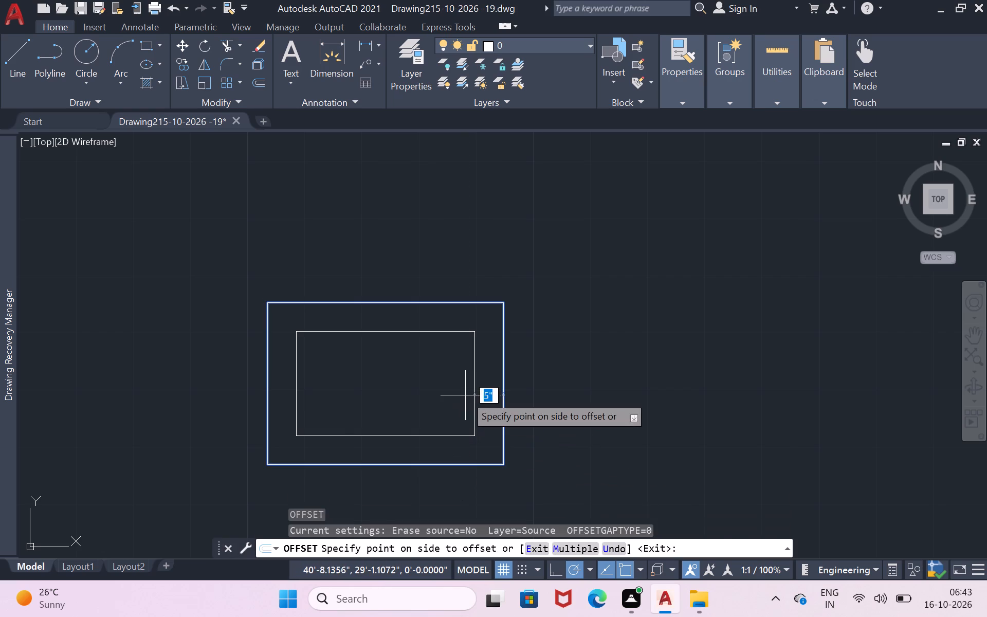
{"action": "left_click", "coordinate": [404, 397]}
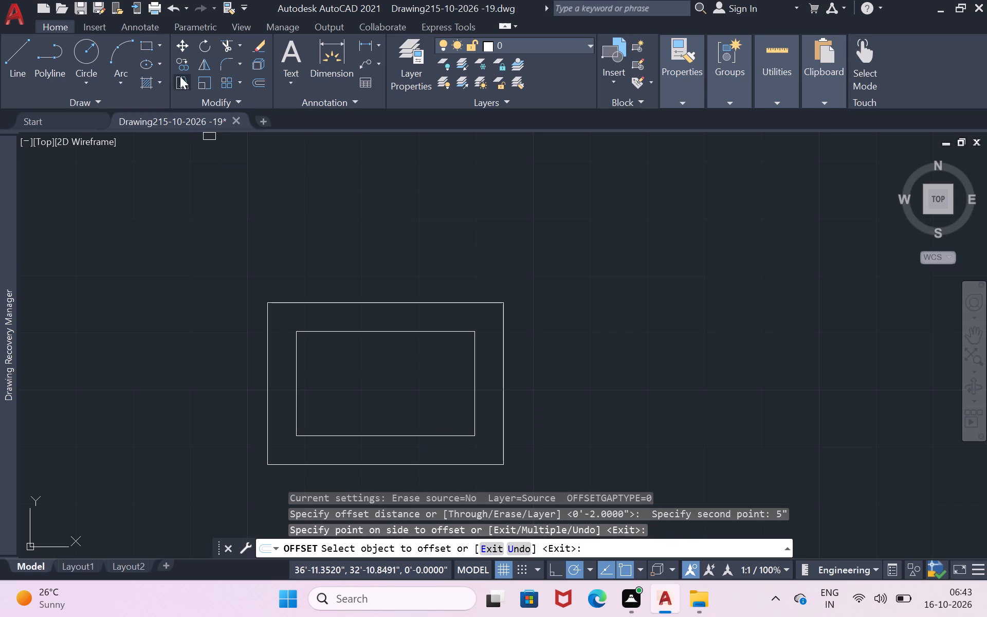
Draw a small rectangle about 10.5" wide on the outer rectangle's top edge, near its left corner.
{"action": "left_click", "coordinate": [148, 47]}
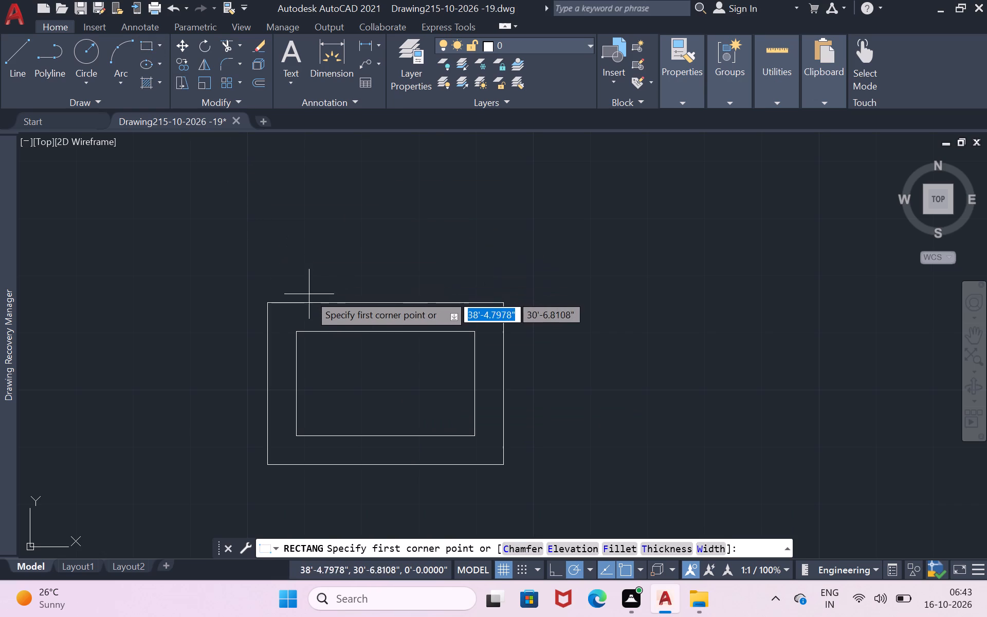
{"action": "left_click", "coordinate": [298, 299]}
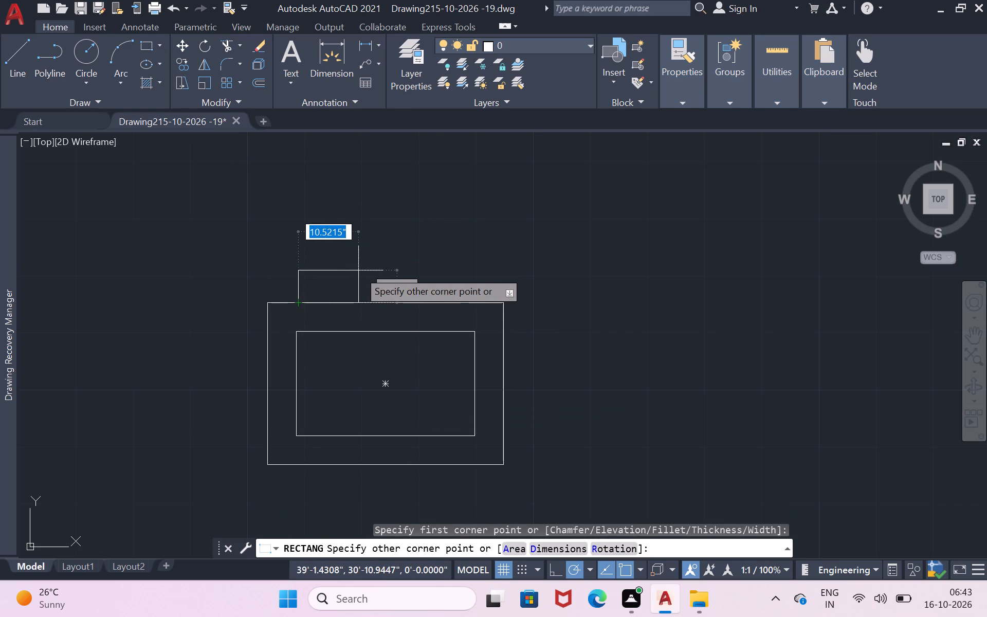
{"action": "left_click", "coordinate": [358, 270]}
Copy the small seat rectangle to the outer rectangle's top edge near its right corner and to the bottom edge near both corners.
{"action": "left_click", "coordinate": [359, 283]}
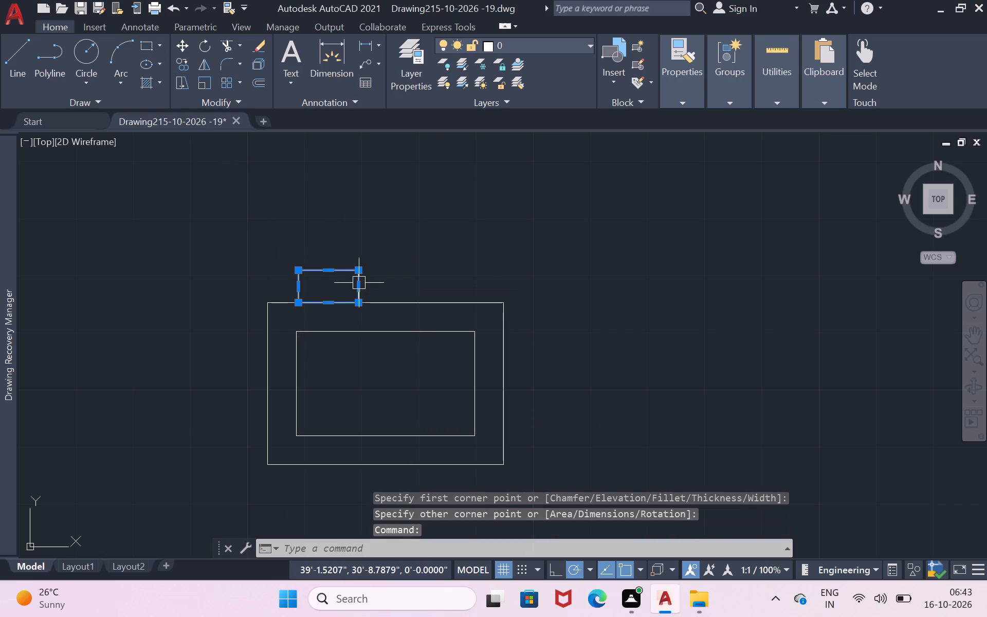
{"action": "type", "text": "co"}
{"action": "key", "text": "Return"}
{"action": "left_click", "coordinate": [359, 282]}
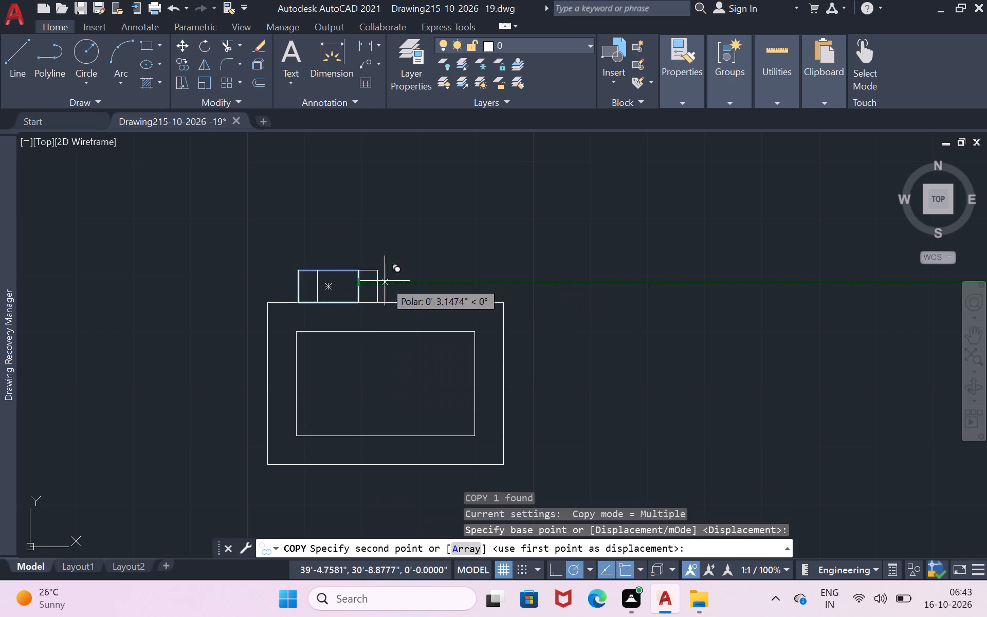
{"action": "left_click", "coordinate": [468, 282]}
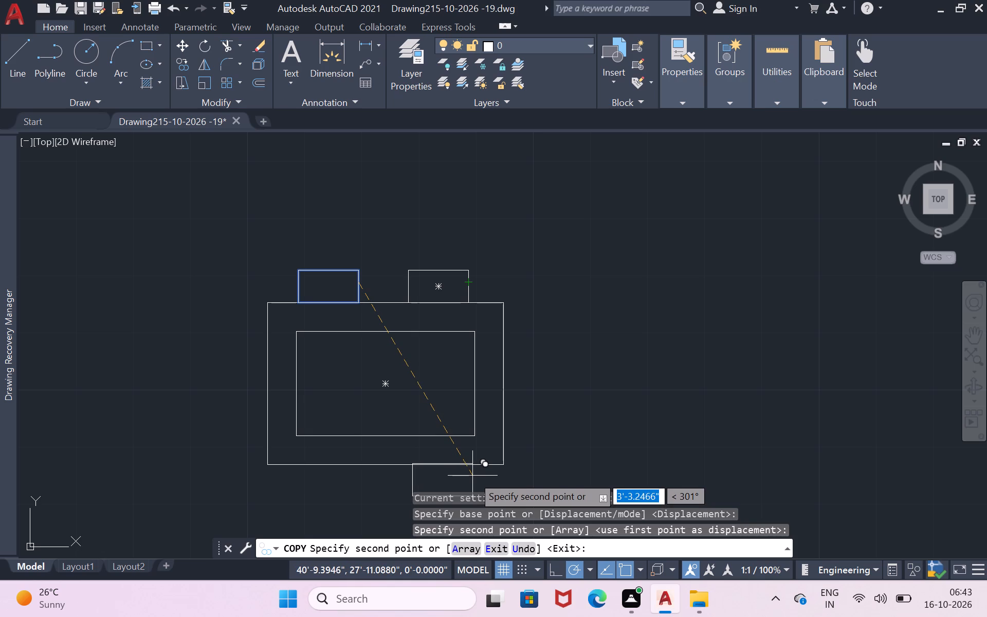
{"action": "scroll", "coordinate": [472, 476], "scroll_direction": "up", "scroll_amount": 1}
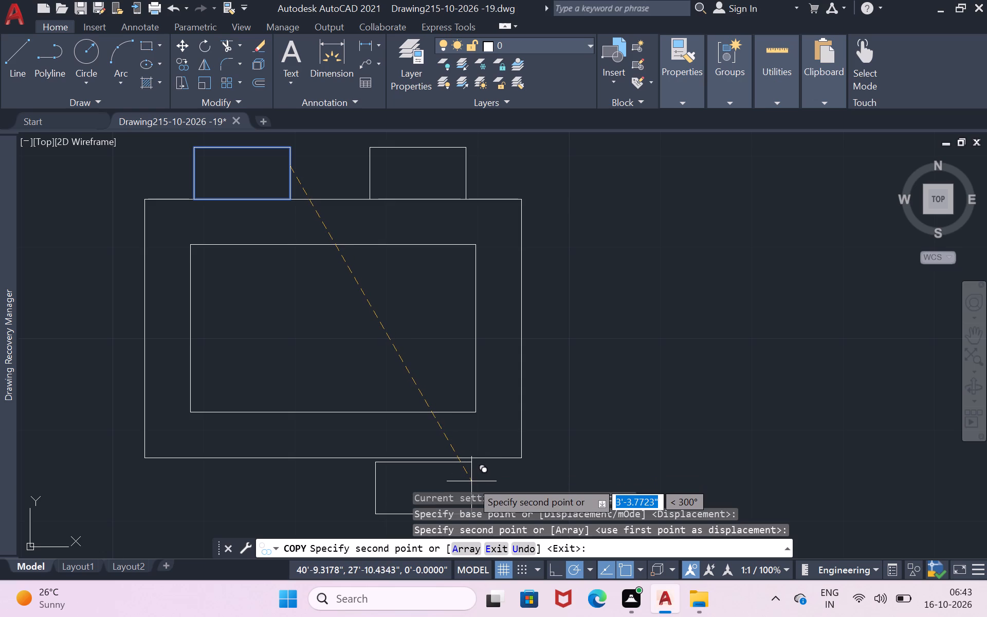
{"action": "left_click", "coordinate": [474, 478]}
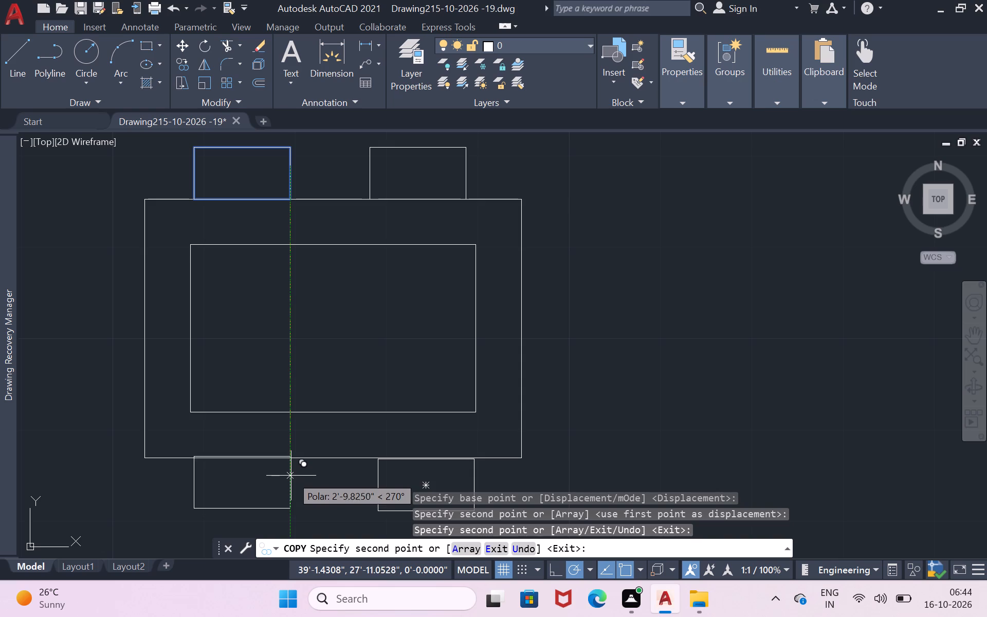
{"action": "scroll", "coordinate": [291, 476], "scroll_direction": "up", "scroll_amount": 2}
{"action": "left_click", "coordinate": [291, 480]}
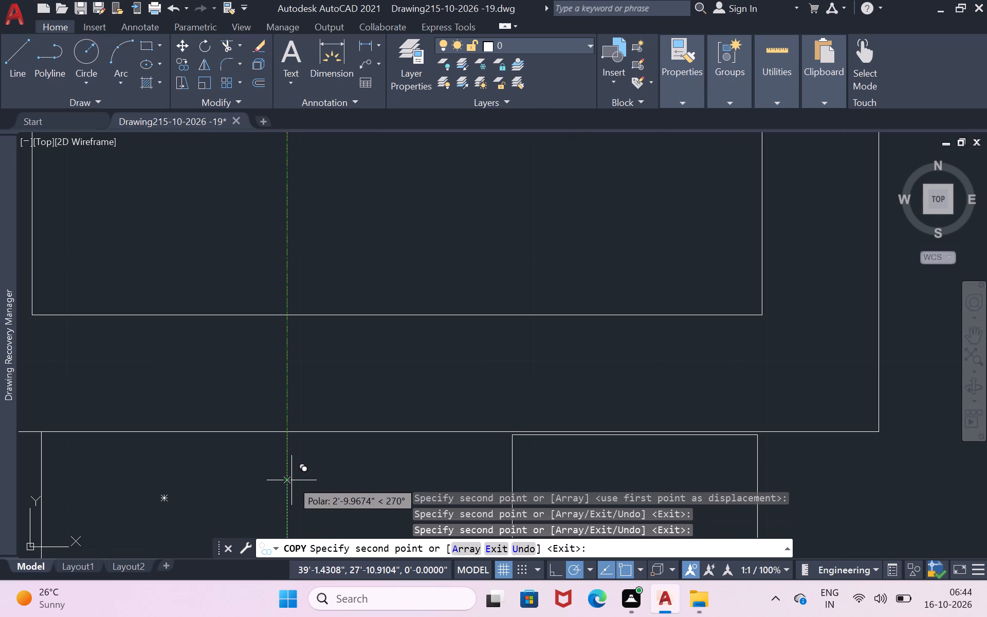
Place another copy of the seat rectangle over the bottom-right seat, slightly higher against the table's bottom edge.
{"action": "scroll", "coordinate": [304, 482], "scroll_direction": "down", "scroll_amount": 2}
{"action": "scroll", "coordinate": [497, 478], "scroll_direction": "up", "scroll_amount": 2}
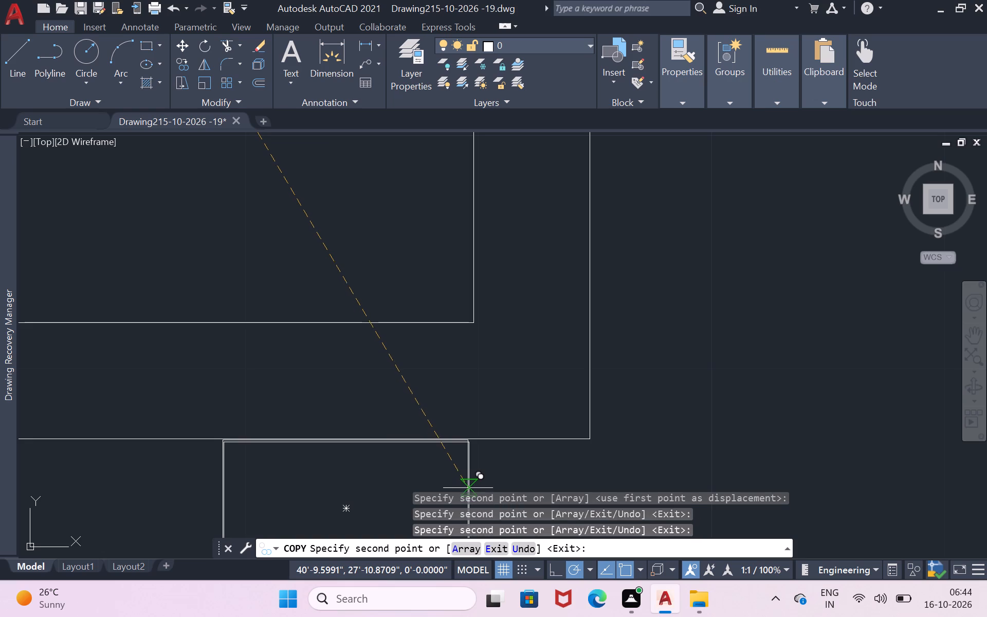
{"action": "left_click", "coordinate": [468, 486]}
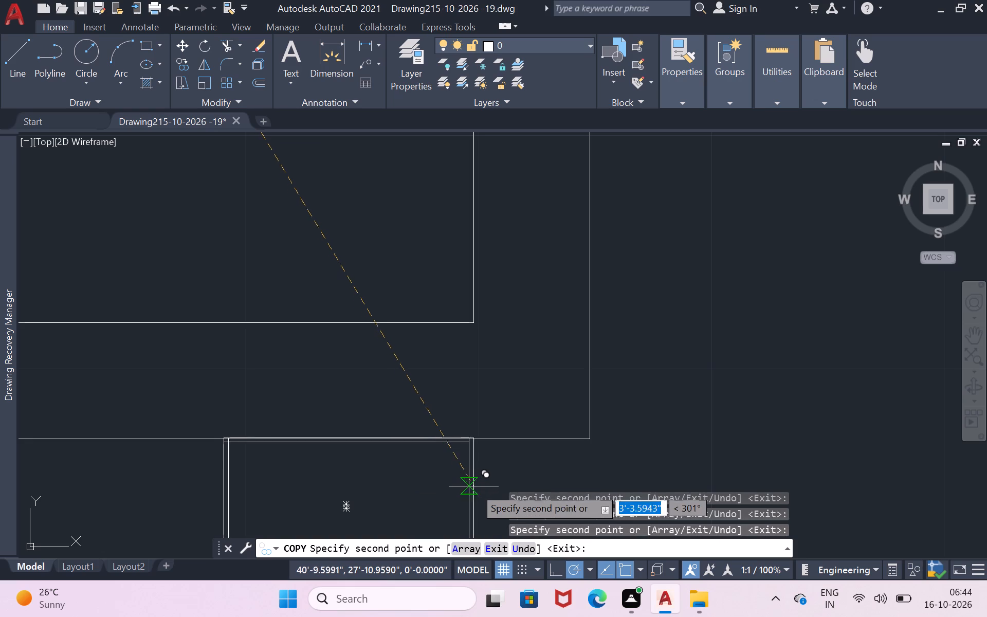
{"action": "key", "text": "Escape"}
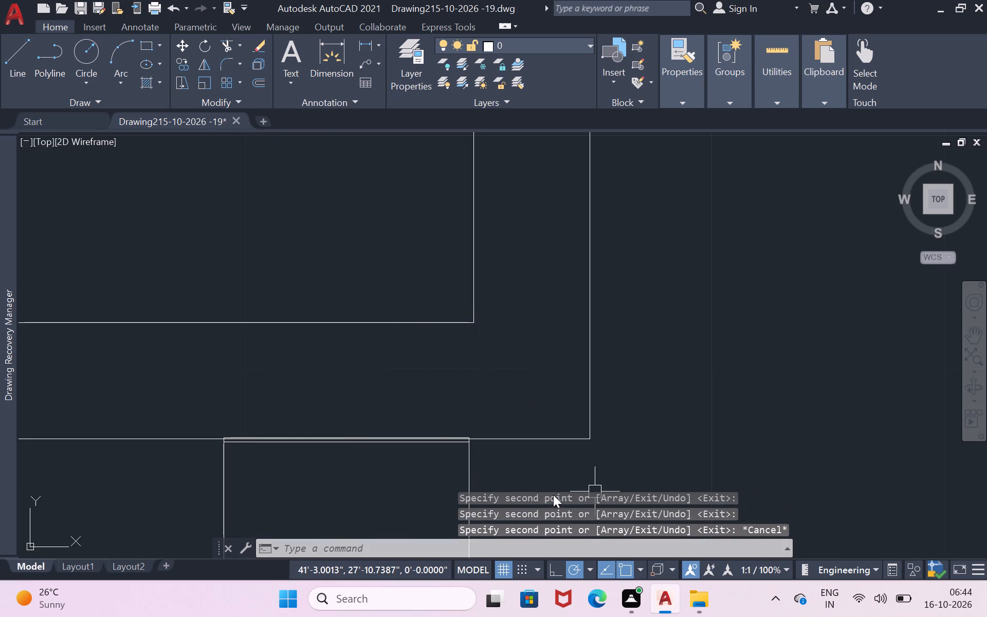
Delete the lower of the two overlapping seat rectangles near the table's bottom-right corner.
{"action": "left_click", "coordinate": [469, 465]}
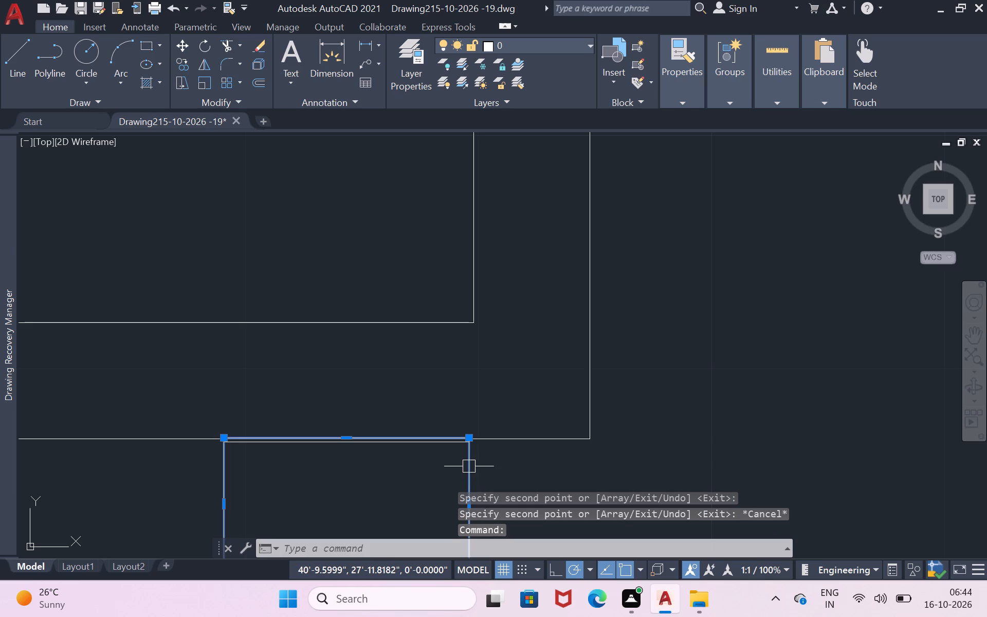
{"action": "scroll", "coordinate": [469, 466], "scroll_direction": "up", "scroll_amount": 2}
{"action": "key", "text": "Escape"}
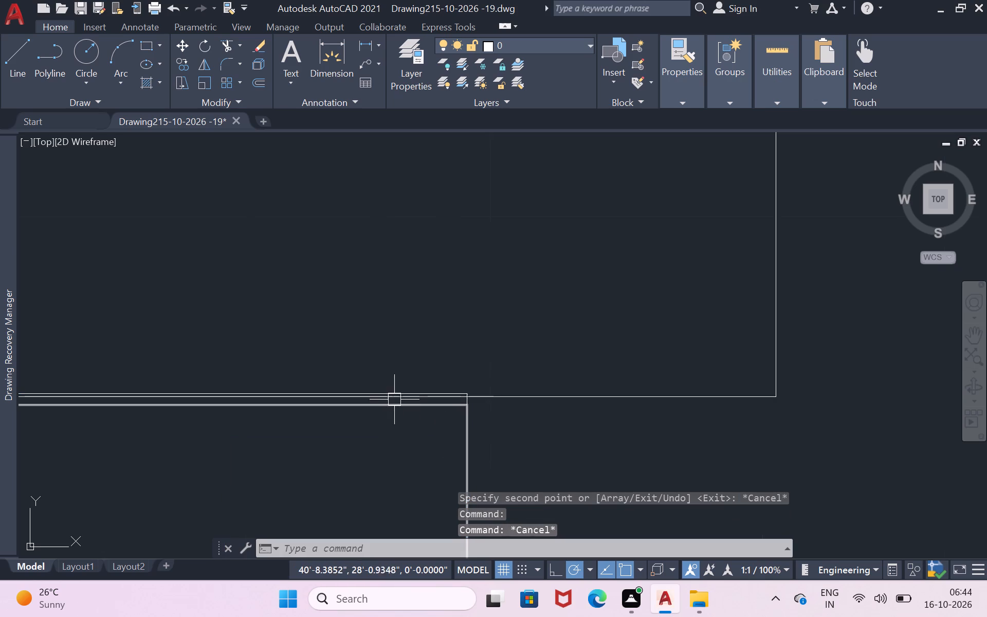
{"action": "left_click", "coordinate": [395, 408]}
{"action": "key", "text": "Delete"}
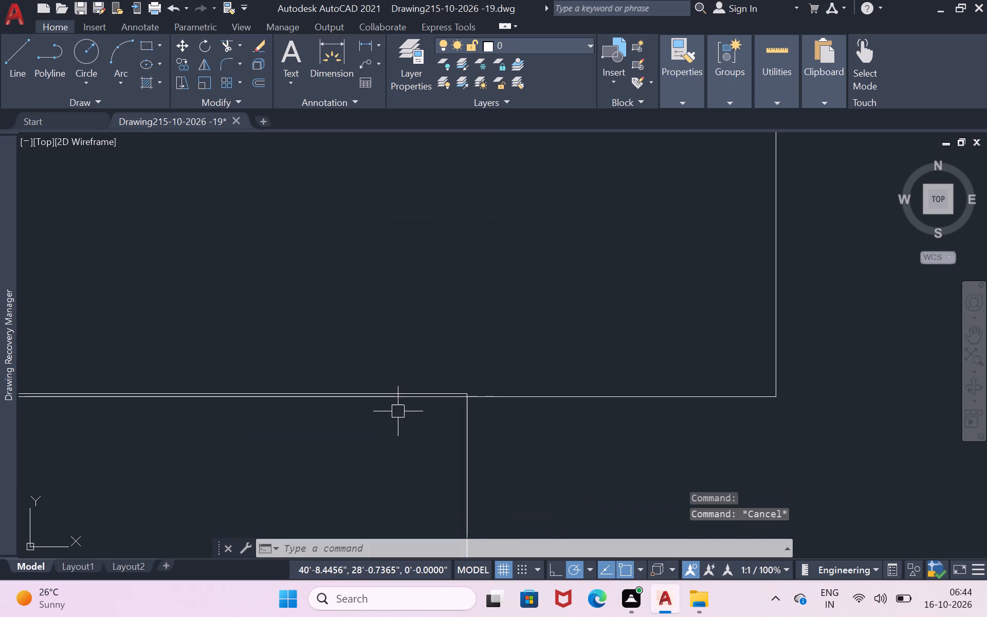
Move the remaining bottom-right seat down about 0.13" to sit against the table's bottom edge.
{"action": "scroll", "coordinate": [398, 411], "scroll_direction": "down", "scroll_amount": 2}
{"action": "left_click", "coordinate": [427, 444]}
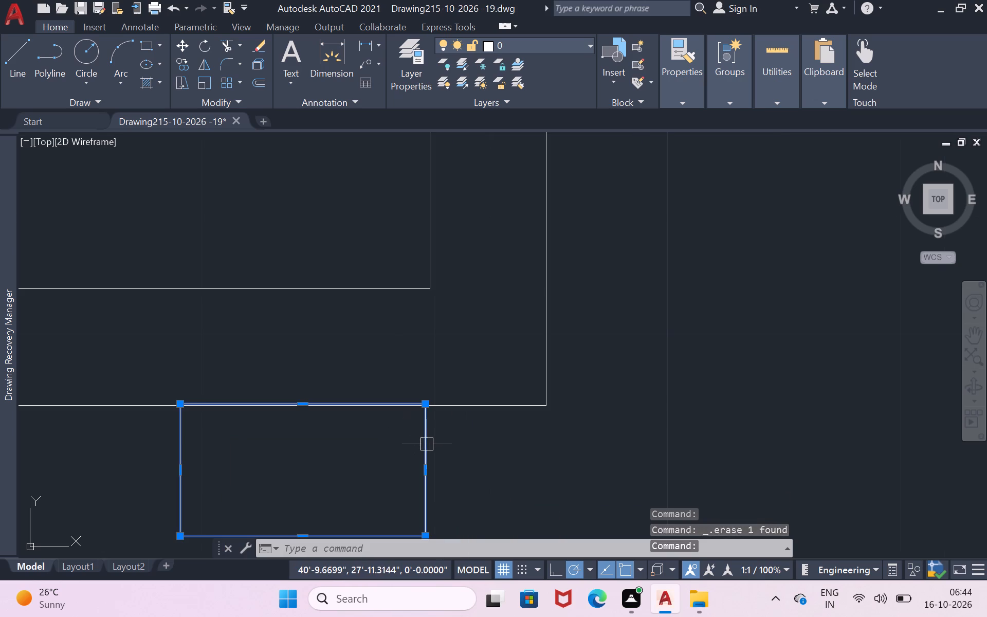
{"action": "key", "text": "m"}
{"action": "key", "text": "Return"}
{"action": "left_click", "coordinate": [430, 448]}
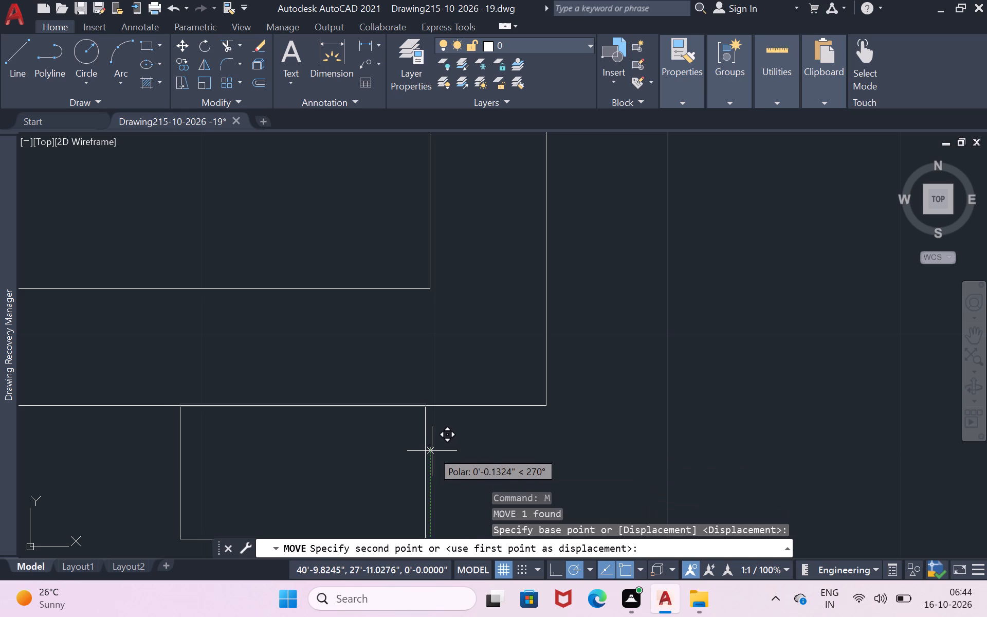
{"action": "left_click", "coordinate": [432, 451]}
{"action": "scroll", "coordinate": [506, 423], "scroll_direction": "down", "scroll_amount": 3}
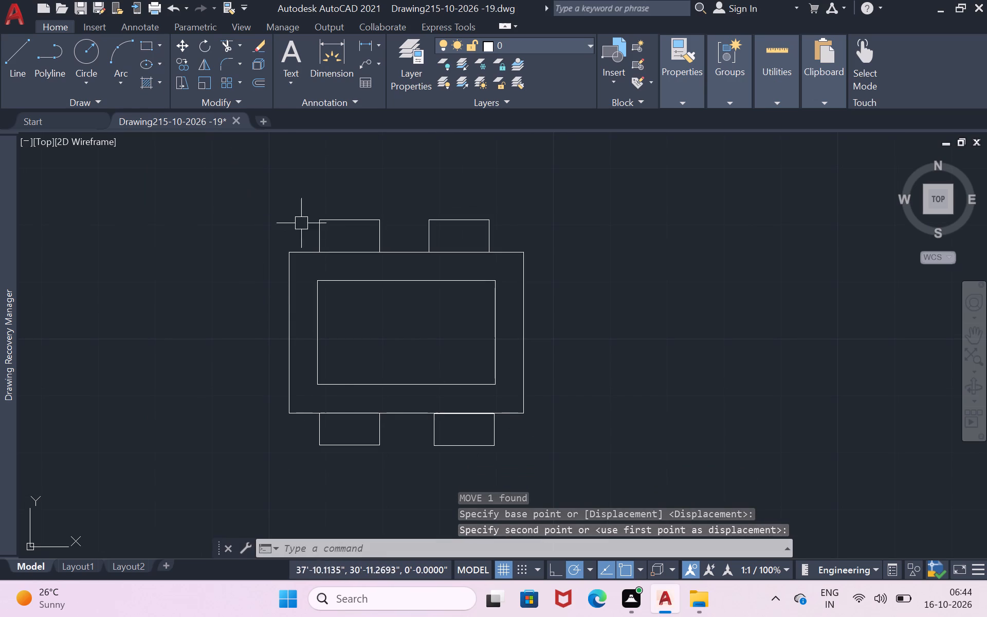
Copy the seat at the table's top-left into the empty space to the left of the table.
{"action": "left_click", "coordinate": [335, 224]}
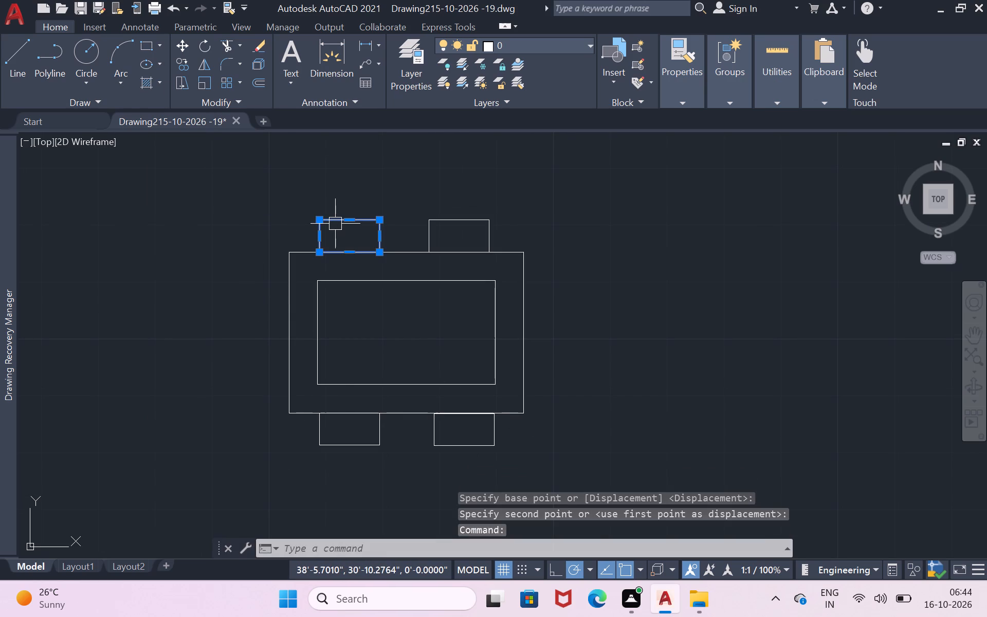
{"action": "type", "text": "co"}
{"action": "key", "text": "Return"}
{"action": "left_click", "coordinate": [335, 224]}
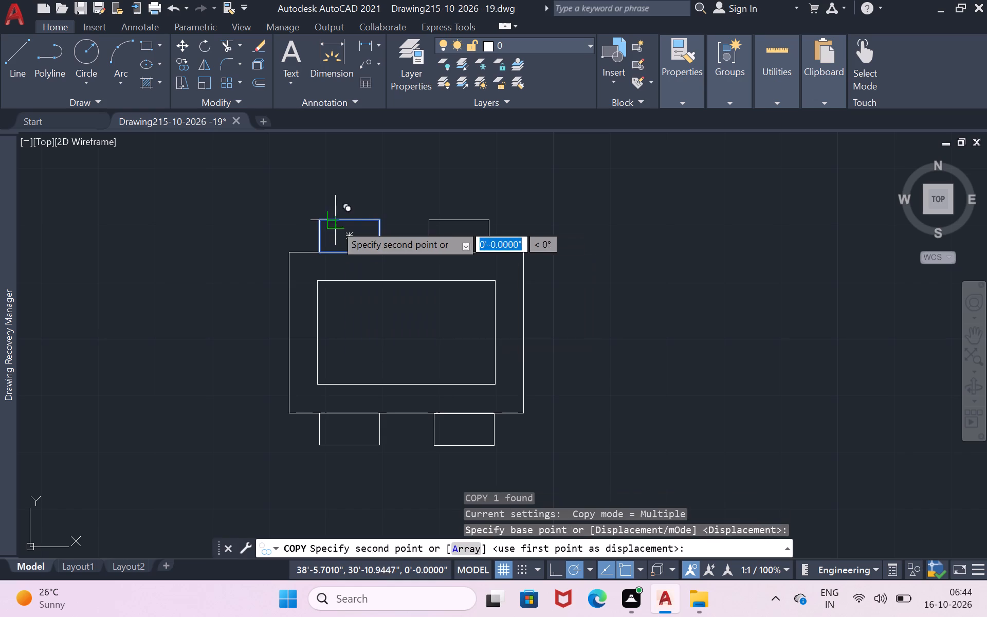
{"action": "left_click", "coordinate": [182, 327]}
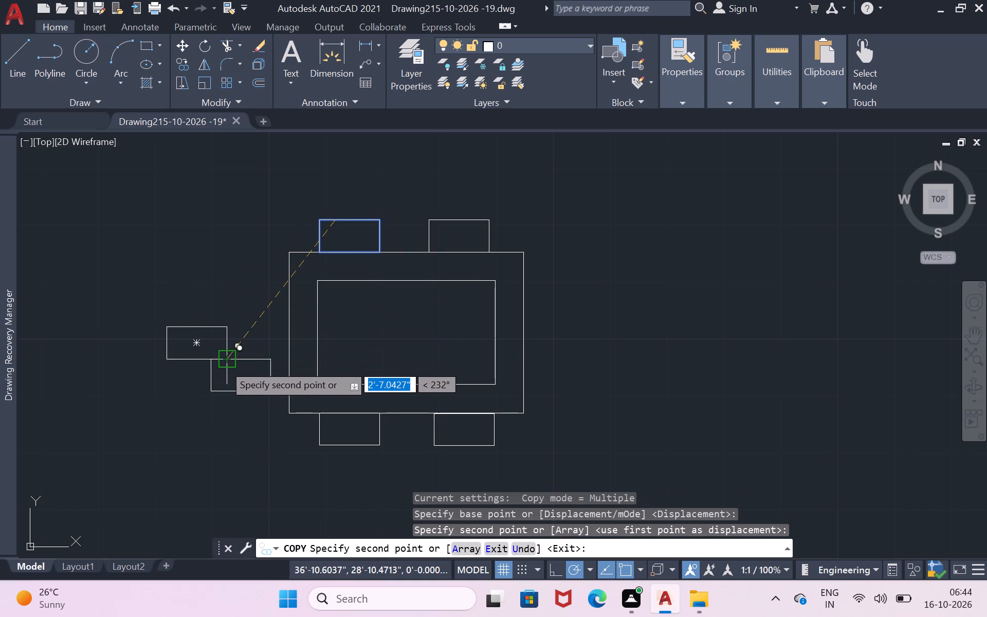
{"action": "key", "text": "Escape"}
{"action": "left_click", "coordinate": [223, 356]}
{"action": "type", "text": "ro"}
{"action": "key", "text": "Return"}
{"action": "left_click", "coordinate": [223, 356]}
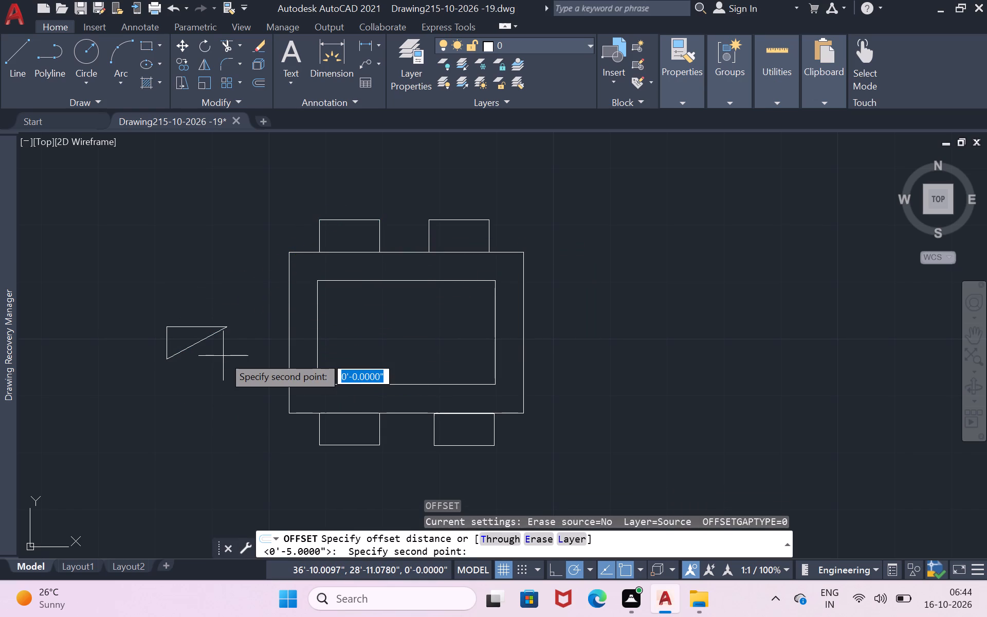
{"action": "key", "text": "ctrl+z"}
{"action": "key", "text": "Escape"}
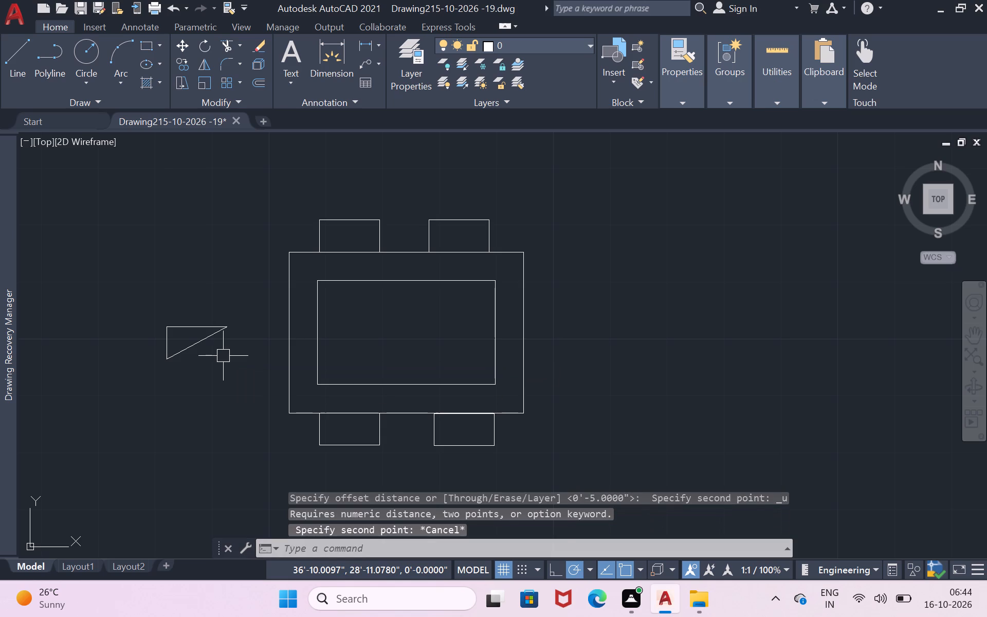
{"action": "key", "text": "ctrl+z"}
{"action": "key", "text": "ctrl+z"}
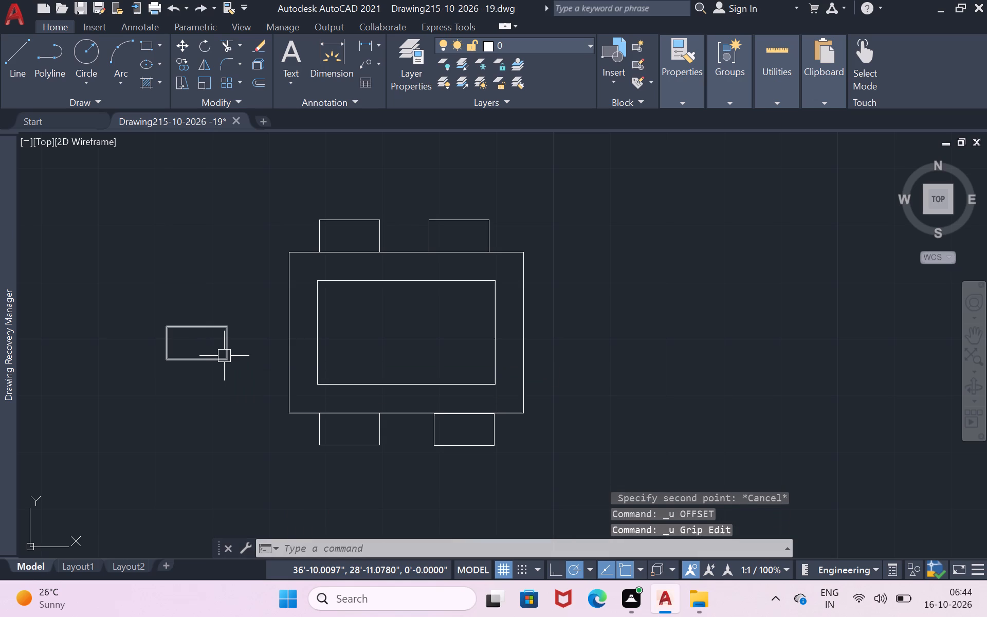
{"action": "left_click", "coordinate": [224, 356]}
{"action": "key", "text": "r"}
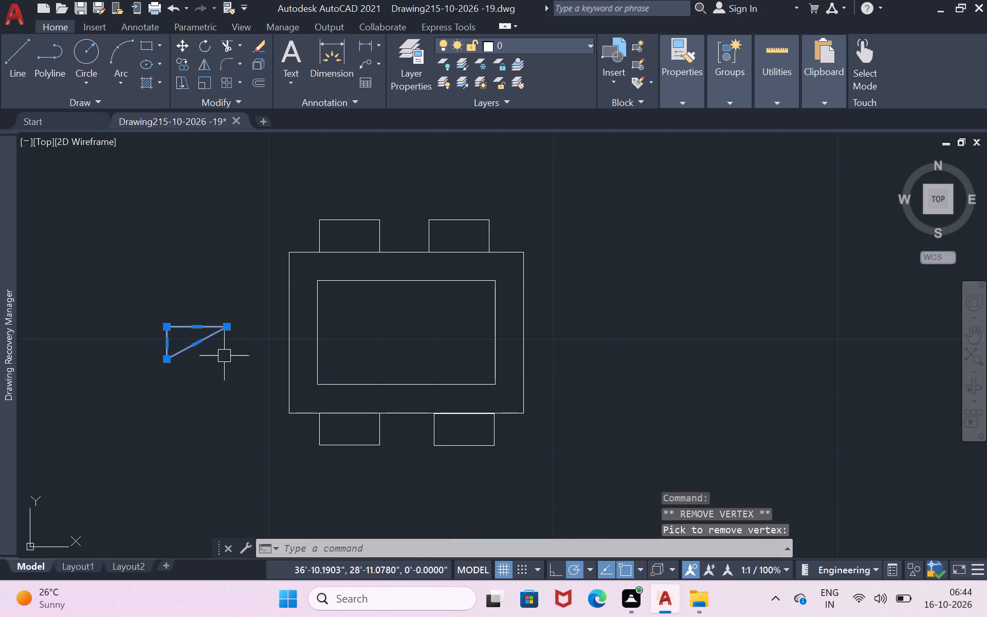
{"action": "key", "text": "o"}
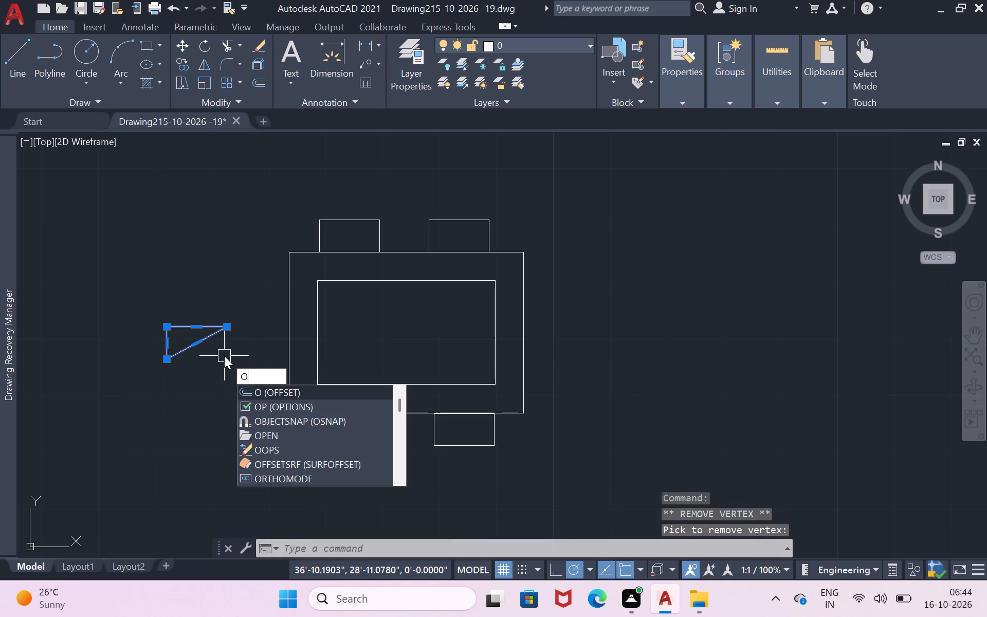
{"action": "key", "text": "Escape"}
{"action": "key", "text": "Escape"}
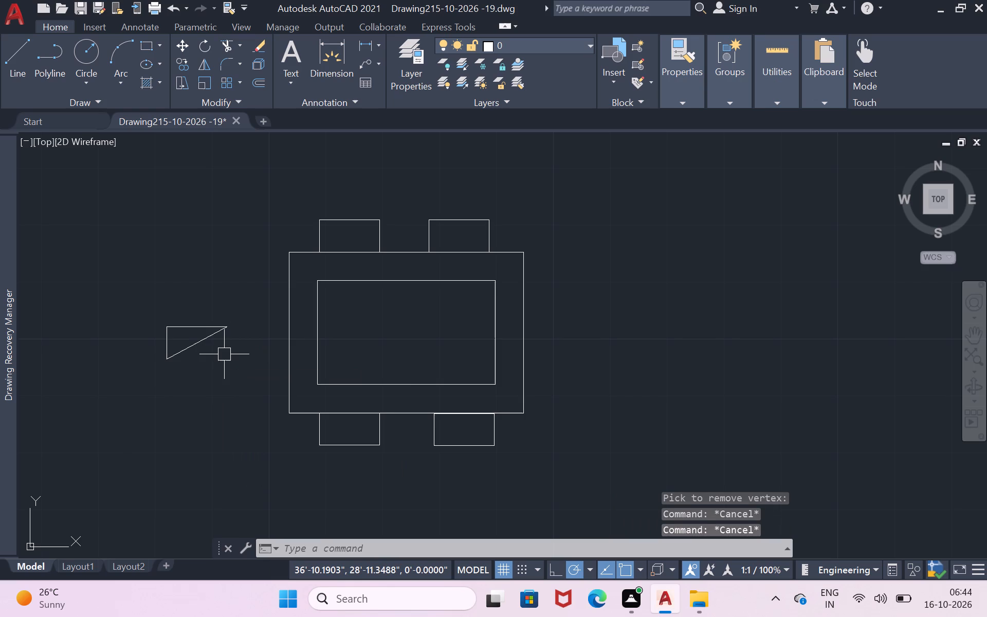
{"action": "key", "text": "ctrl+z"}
Rotate the seat copy to the left of the table by 90° so it stands vertically.
{"action": "left_click_drag", "start_coordinate": [245, 294], "coordinate": [154, 322]}
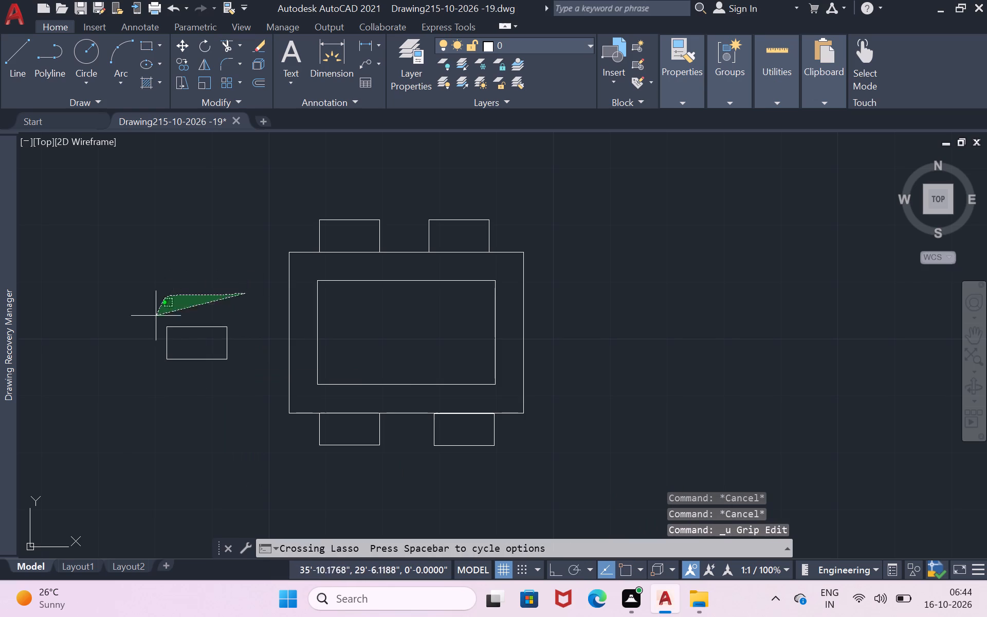
{"action": "left_click_drag", "start_coordinate": [154, 322], "coordinate": [214, 407]}
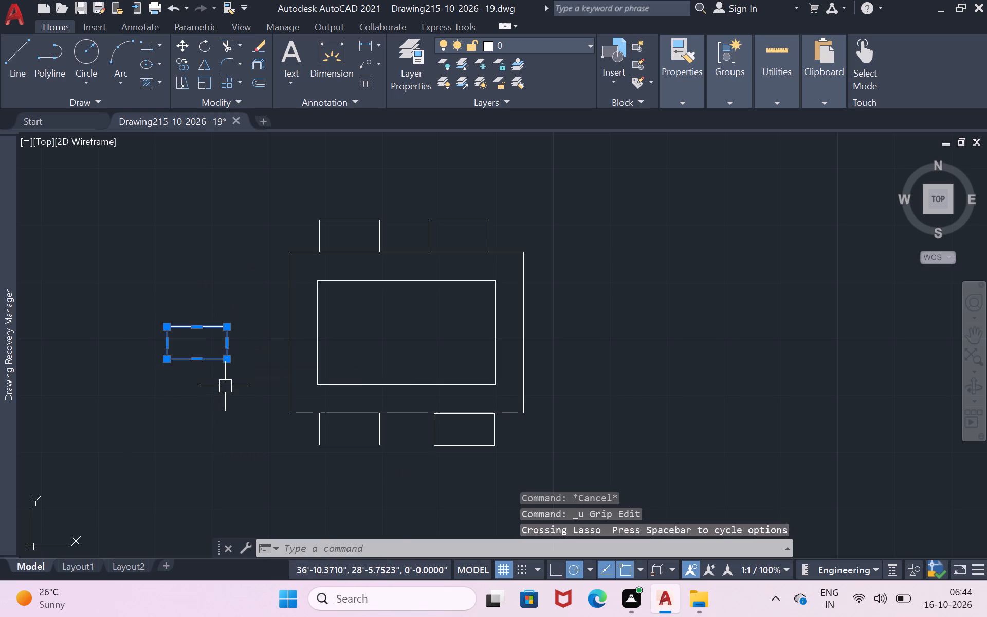
{"action": "type", "text": "ro"}
{"action": "key", "text": "Return"}
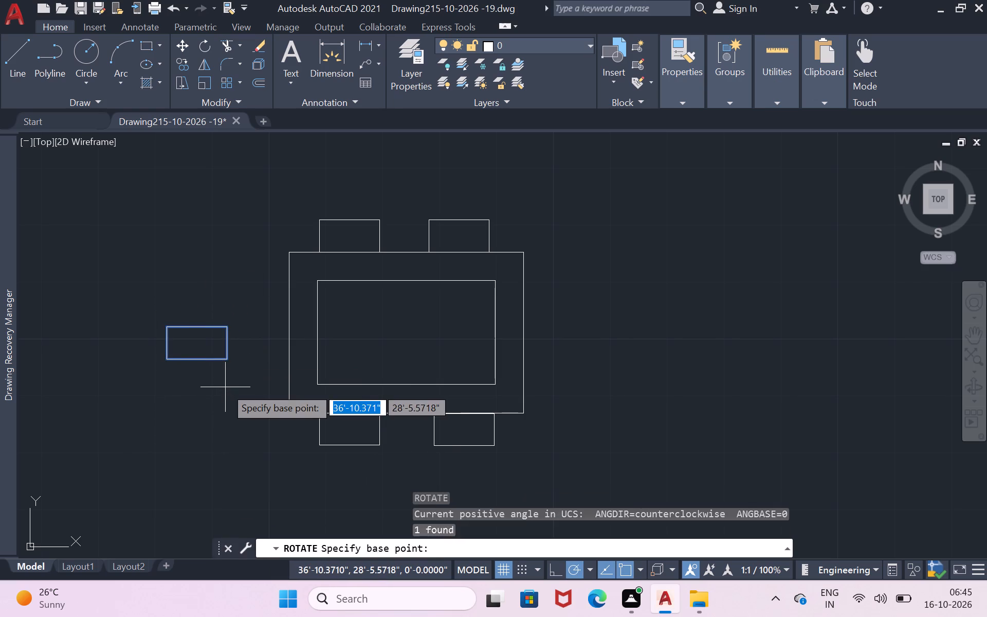
{"action": "left_click", "coordinate": [225, 387]}
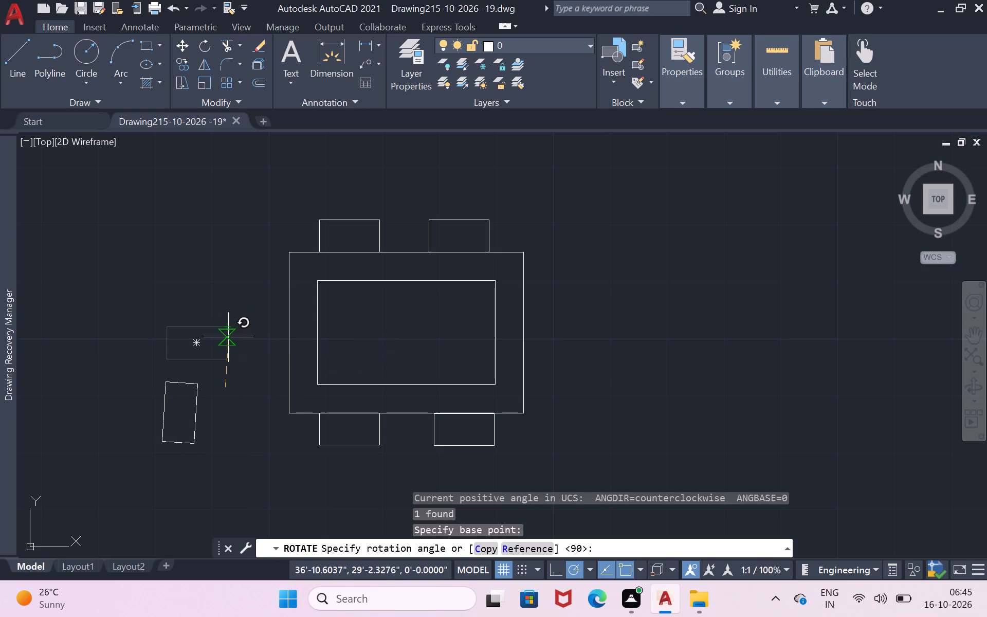
{"action": "scroll", "coordinate": [225, 337], "scroll_direction": "up", "scroll_amount": 2}
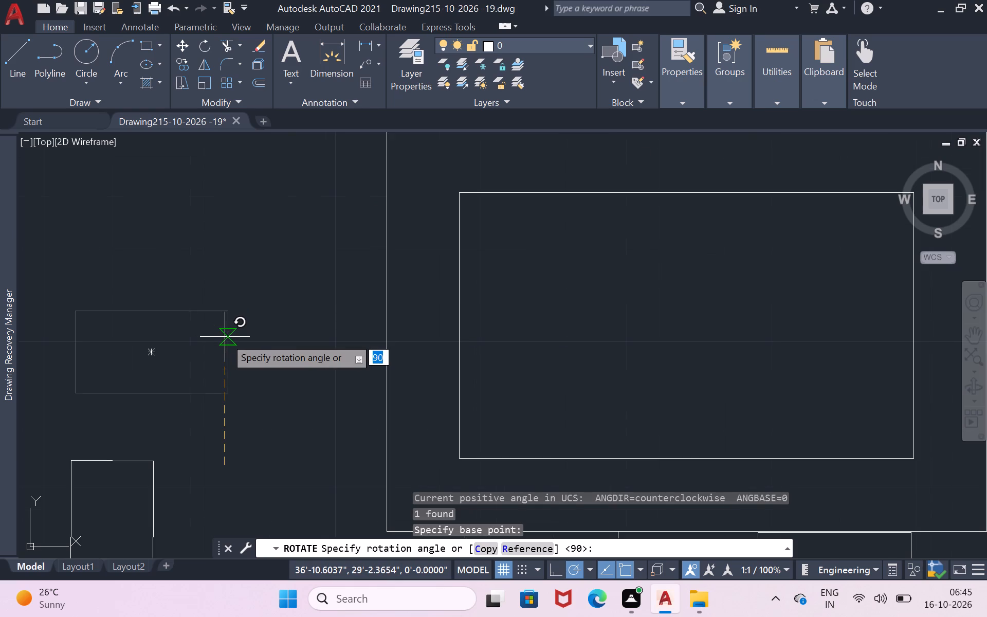
{"action": "scroll", "coordinate": [226, 351], "scroll_direction": "down", "scroll_amount": 1}
{"action": "scroll", "coordinate": [226, 352], "scroll_direction": "up", "scroll_amount": 2}
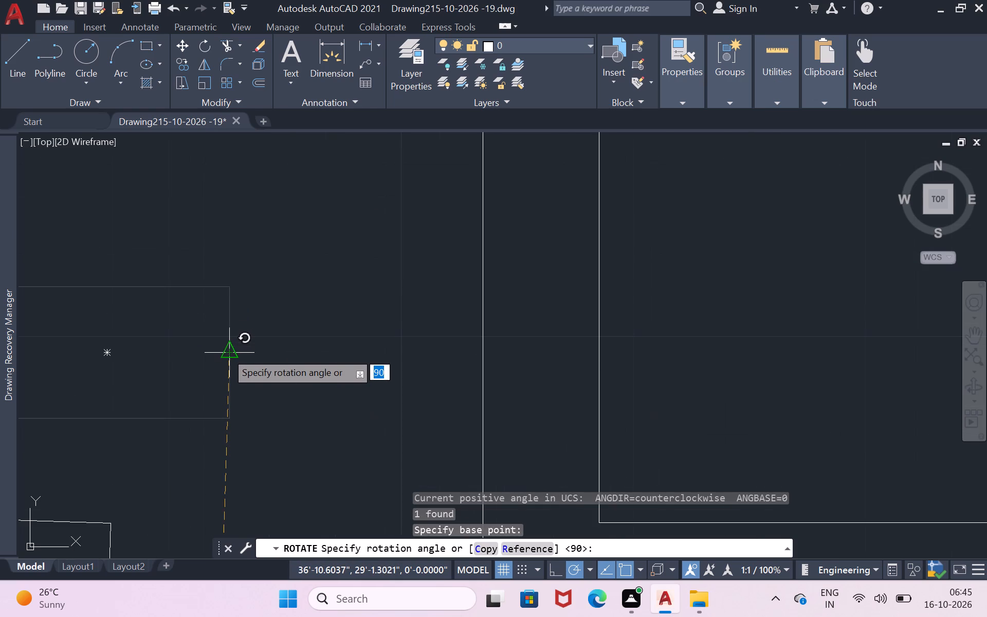
{"action": "scroll", "coordinate": [226, 352], "scroll_direction": "down", "scroll_amount": 3}
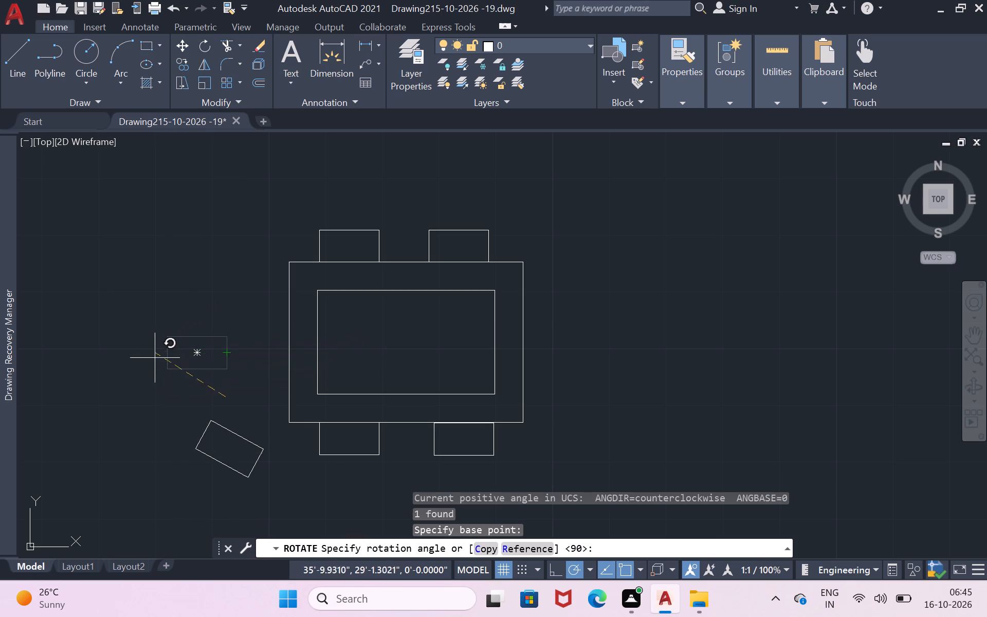
{"action": "left_click", "coordinate": [222, 357]}
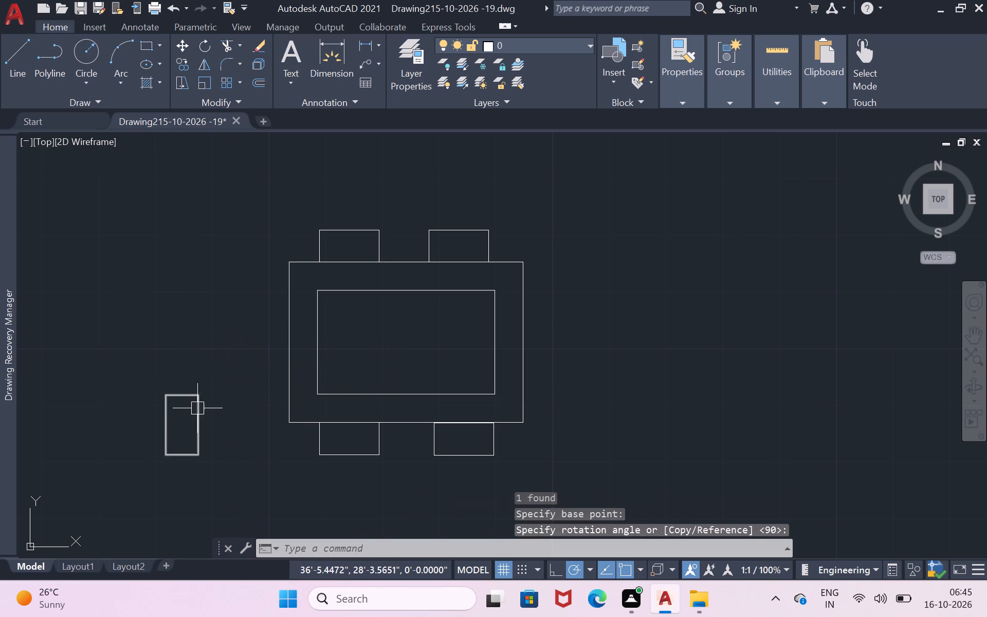
Move the rotated seat against the table's left edge, around the middle of that side.
{"action": "left_click", "coordinate": [197, 408]}
{"action": "key", "text": "m"}
{"action": "key", "text": "Return"}
{"action": "left_click", "coordinate": [198, 404]}
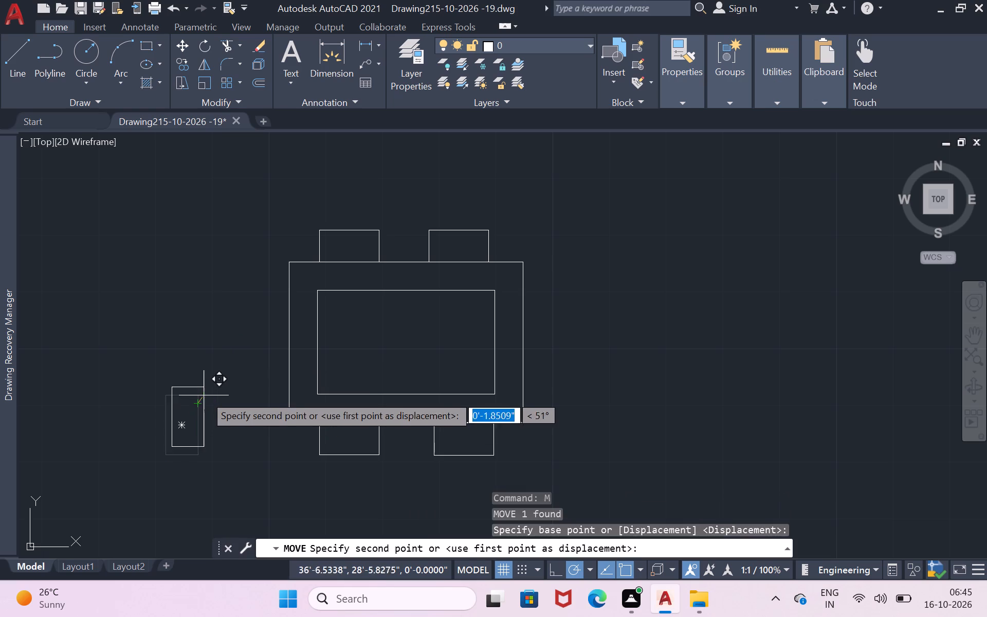
{"action": "left_click", "coordinate": [288, 317]}
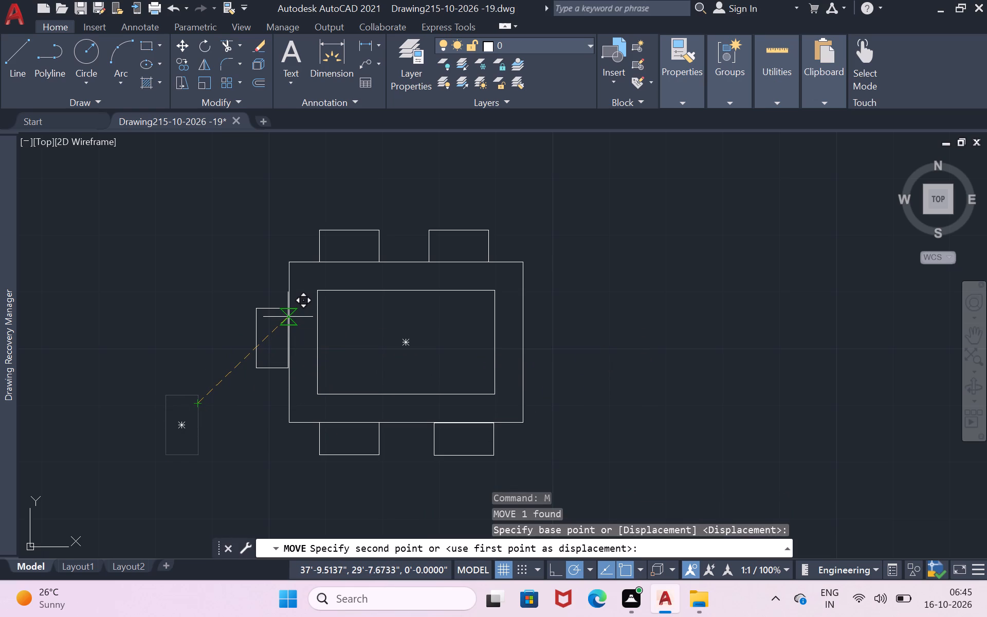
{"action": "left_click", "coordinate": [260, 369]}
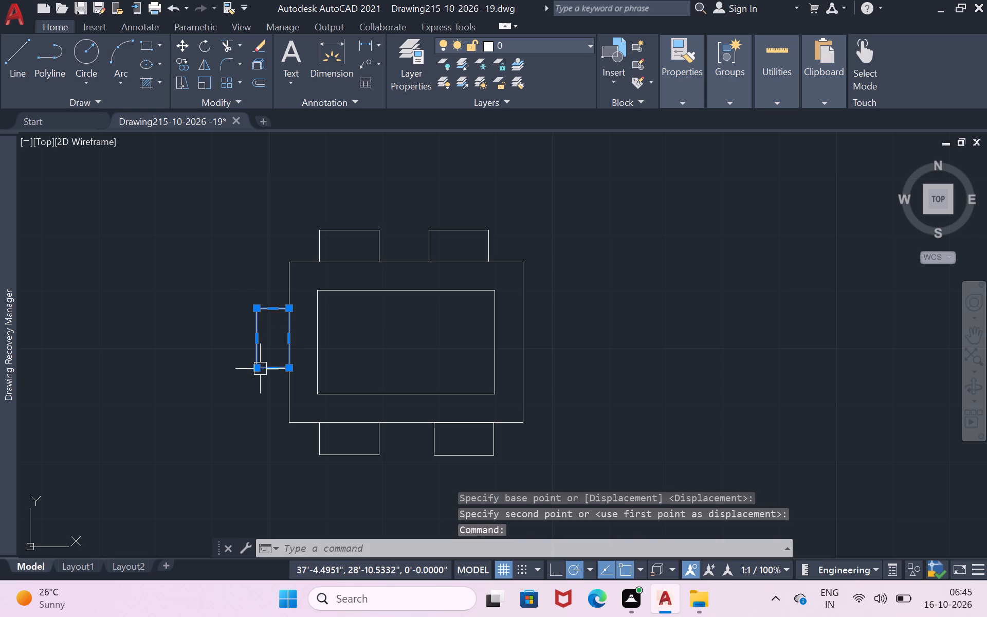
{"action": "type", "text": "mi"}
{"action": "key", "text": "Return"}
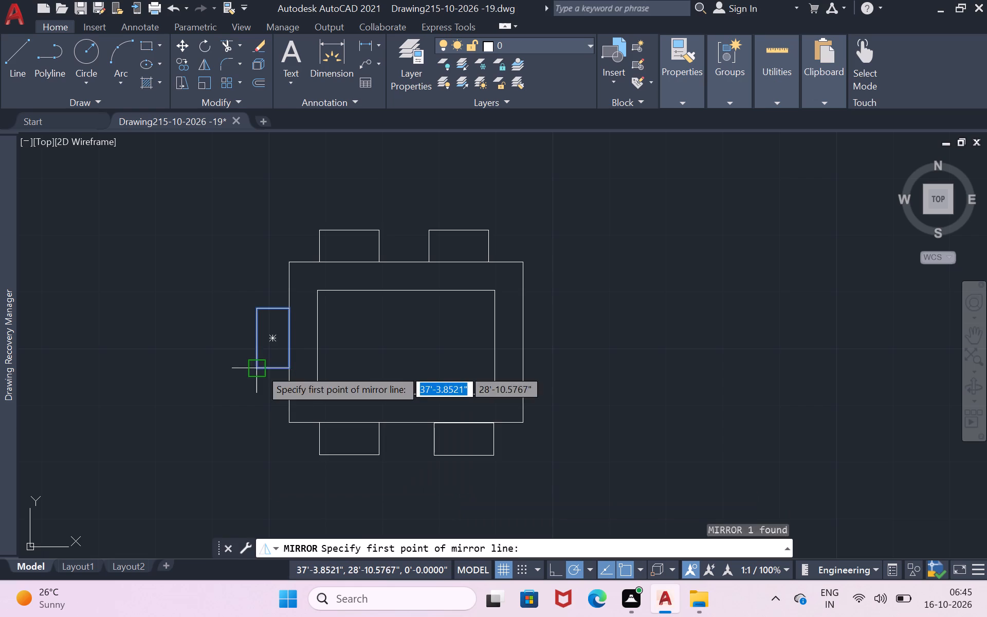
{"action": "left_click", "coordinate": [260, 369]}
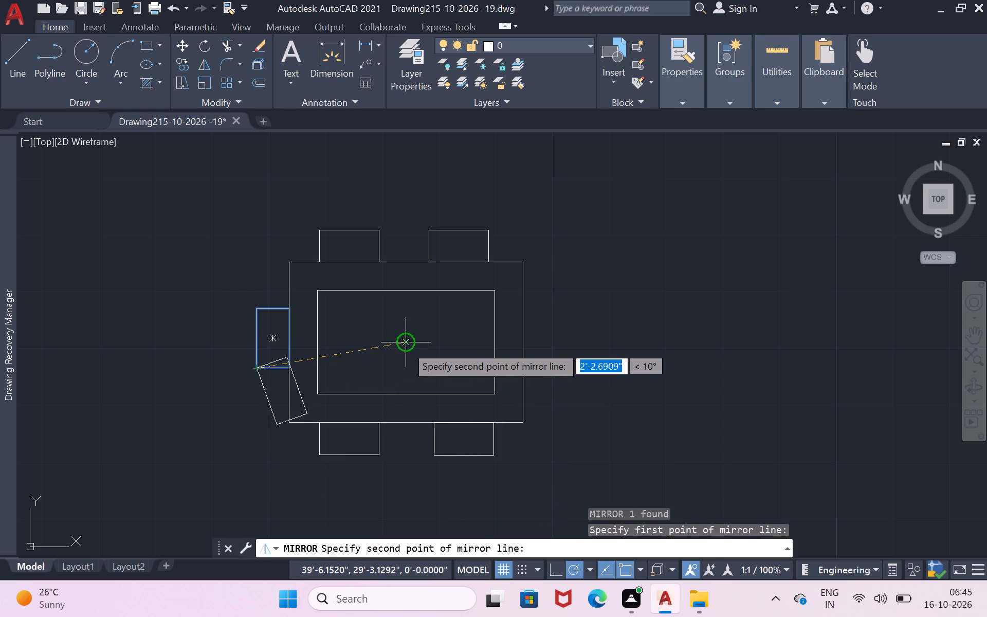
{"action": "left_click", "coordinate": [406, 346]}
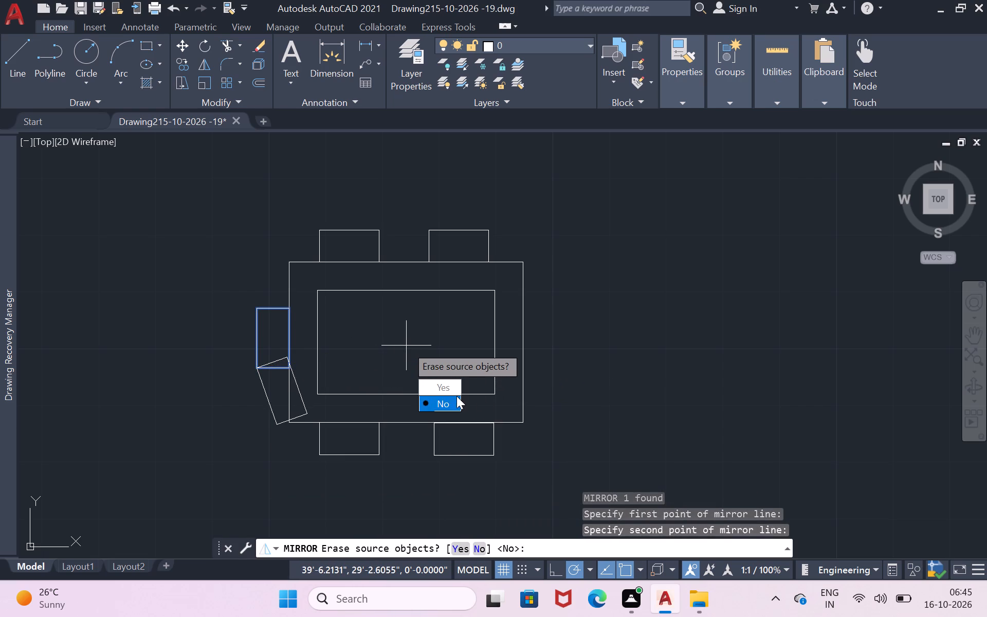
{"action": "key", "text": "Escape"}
Copy the vertical seat at the table's left edge to the table's right edge at the same height.
{"action": "left_click", "coordinate": [265, 310]}
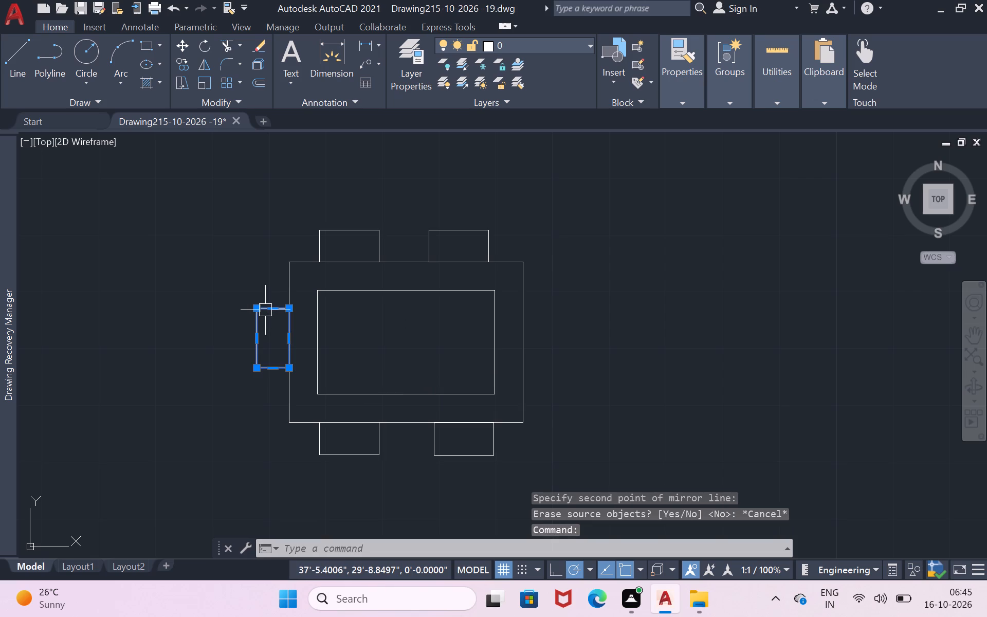
{"action": "type", "text": "co"}
{"action": "key", "text": "Return"}
{"action": "left_click", "coordinate": [265, 310]}
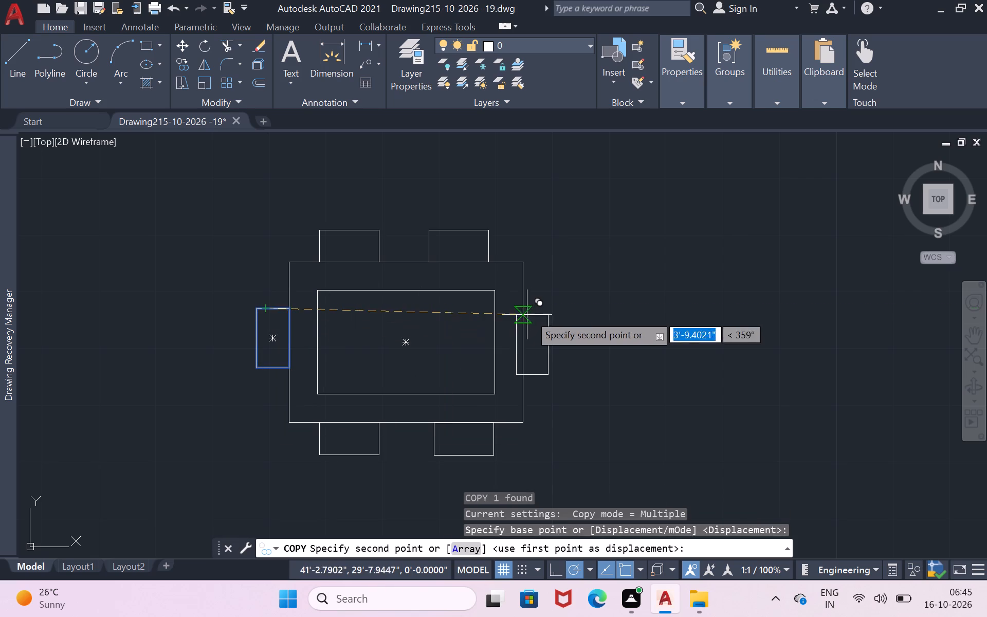
{"action": "left_click", "coordinate": [531, 308]}
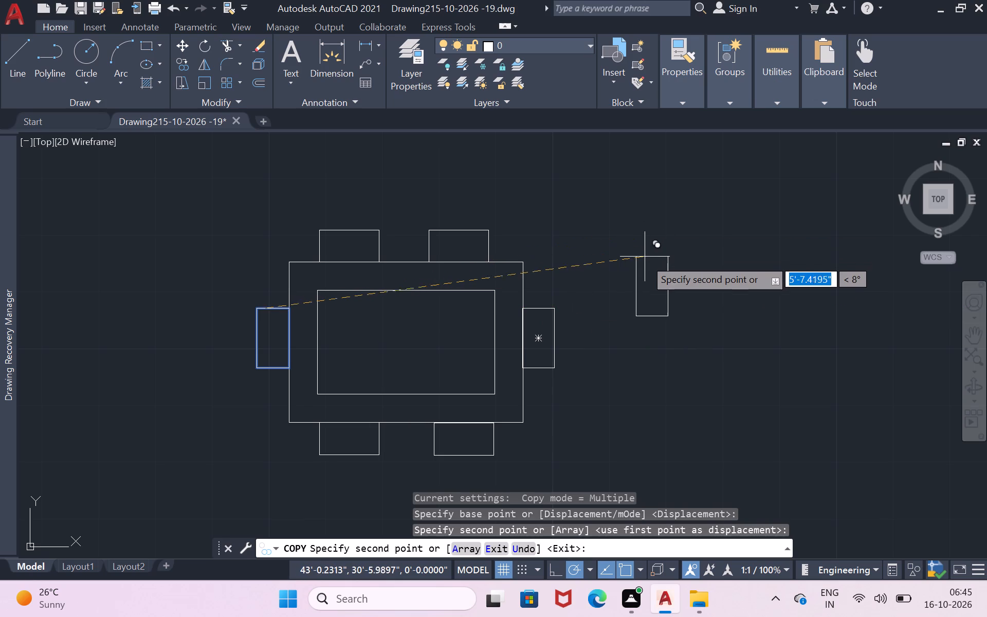
{"action": "key", "text": "Return"}
{"action": "scroll", "coordinate": [614, 285], "scroll_direction": "down", "scroll_amount": 1}
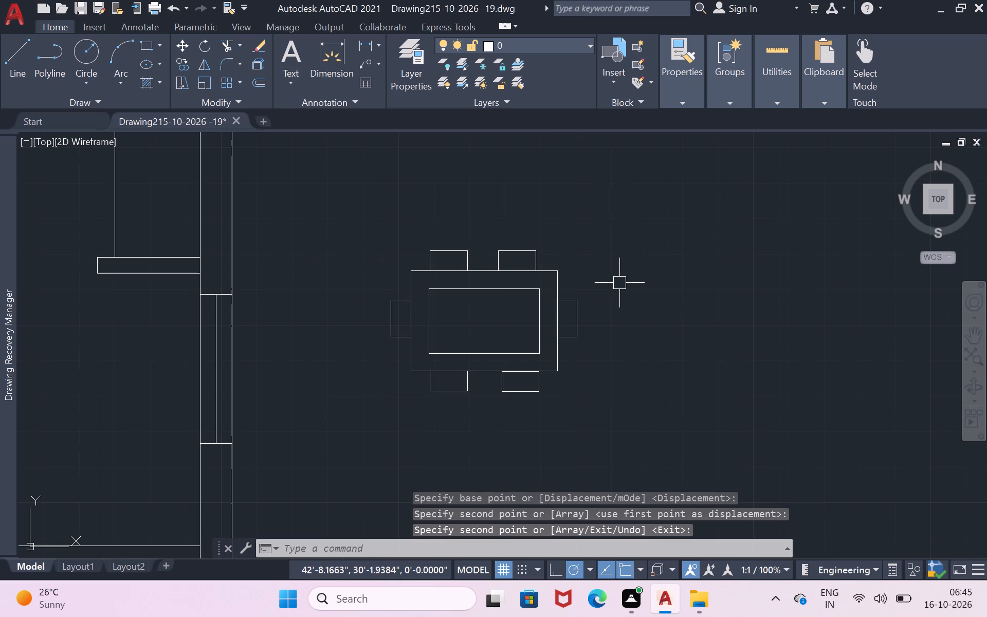
{"action": "left_click", "coordinate": [473, 315]}
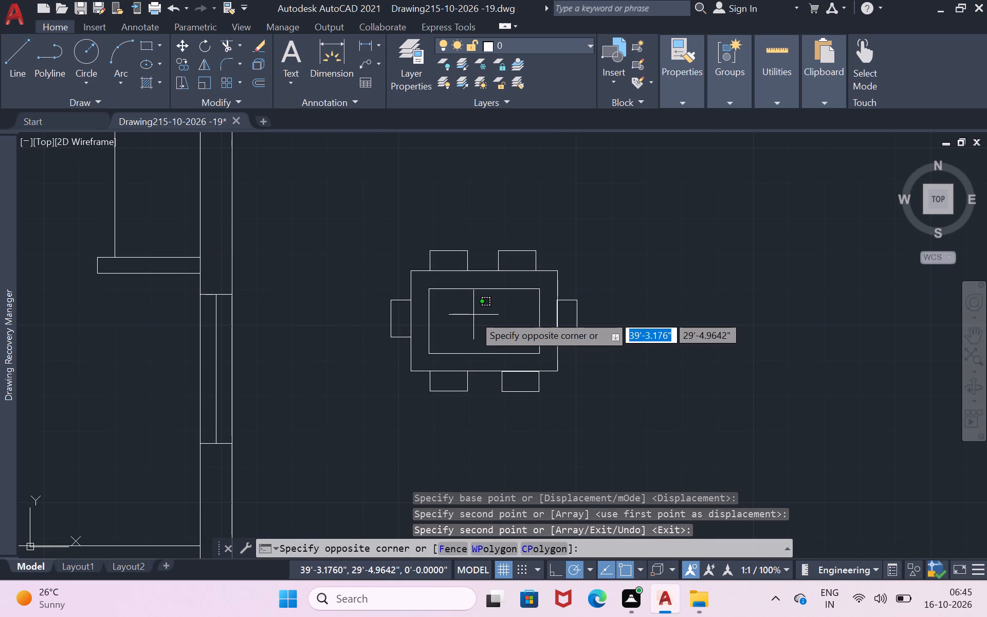
{"action": "key", "text": "Escape"}
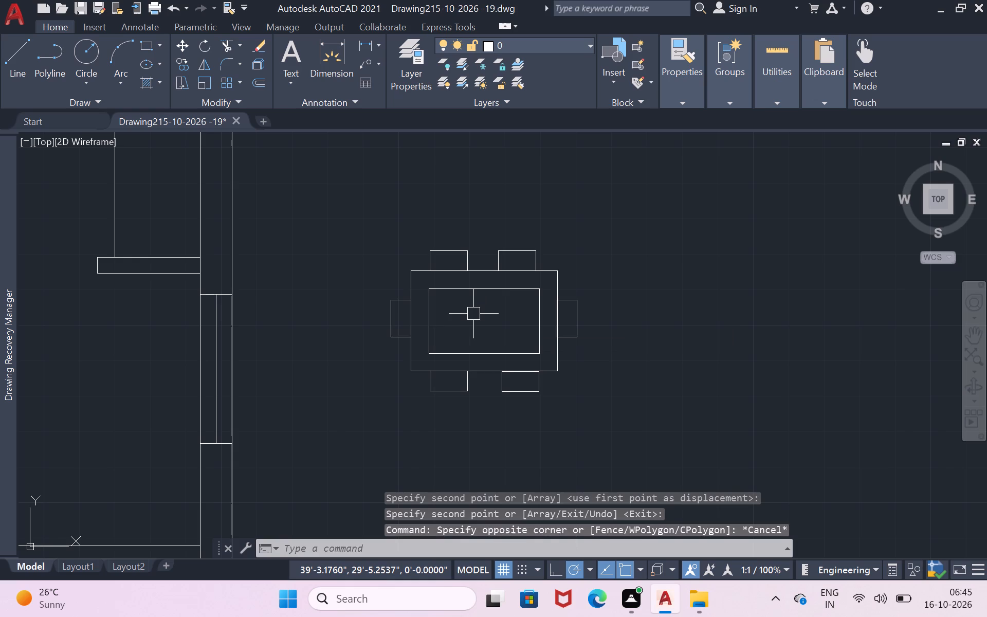
Insert an Imperial tree block from the Architectural tool palette just below the table, and close the palettes.
{"action": "key", "text": "ctrl+3"}
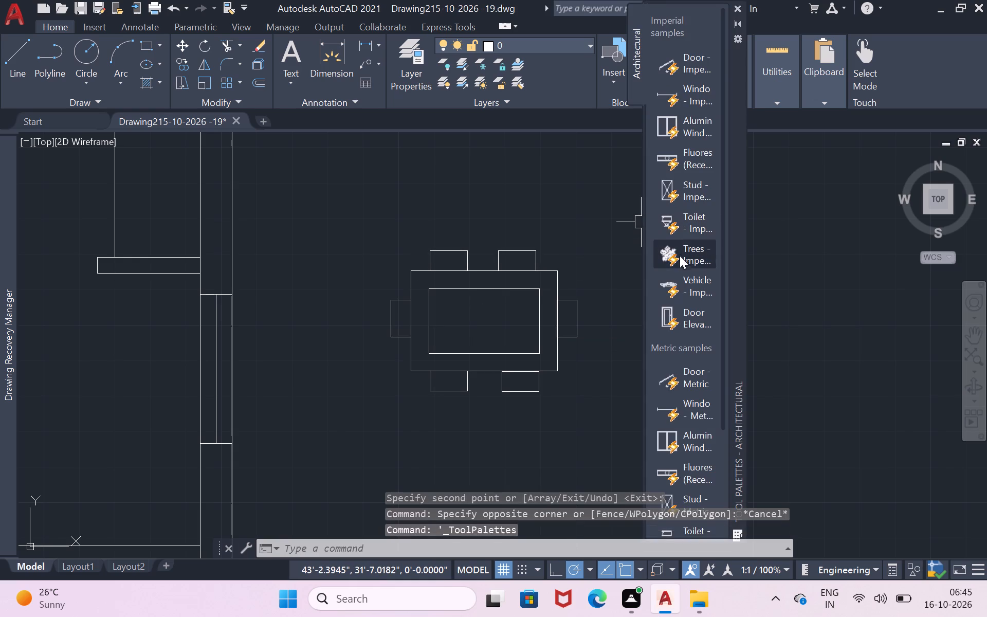
{"action": "left_click", "coordinate": [680, 258]}
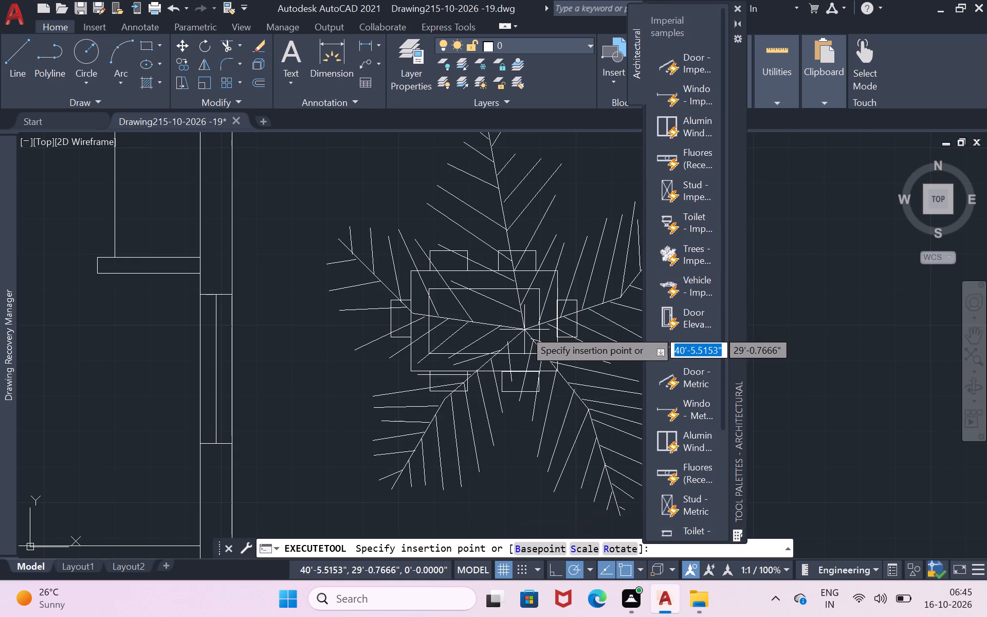
{"action": "scroll", "coordinate": [524, 330], "scroll_direction": "down", "scroll_amount": 2}
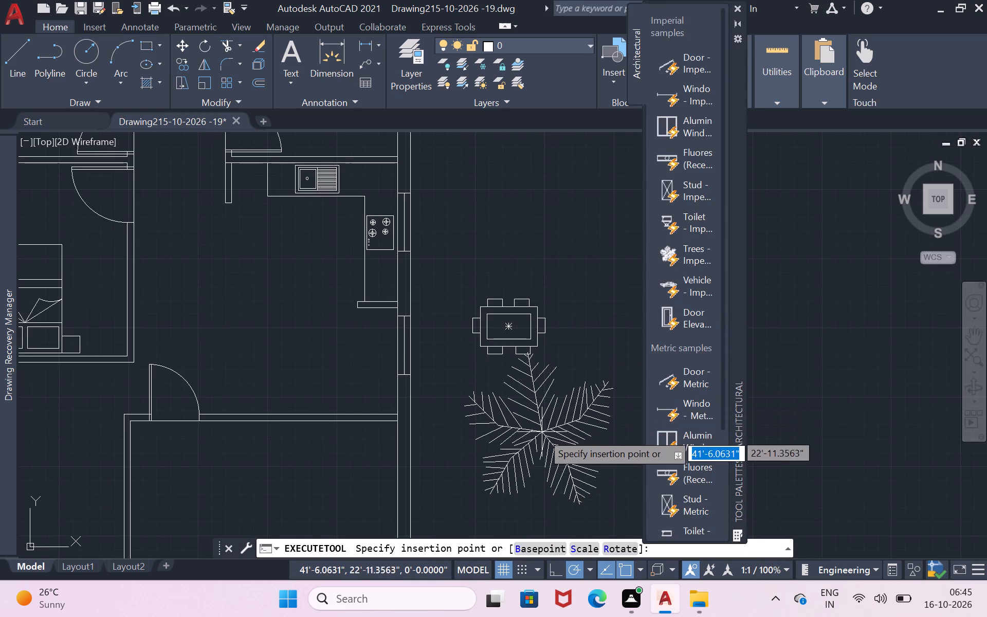
{"action": "left_click", "coordinate": [544, 442]}
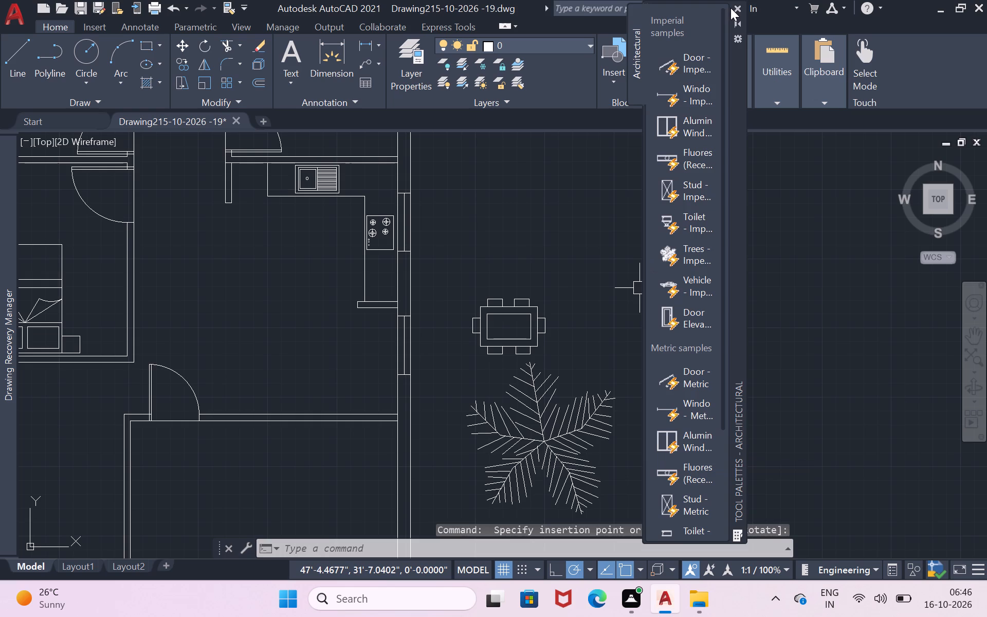
{"action": "left_click", "coordinate": [736, 6]}
Scale the tree block below the table down by a factor of about 0.16.
{"action": "left_click", "coordinate": [556, 439]}
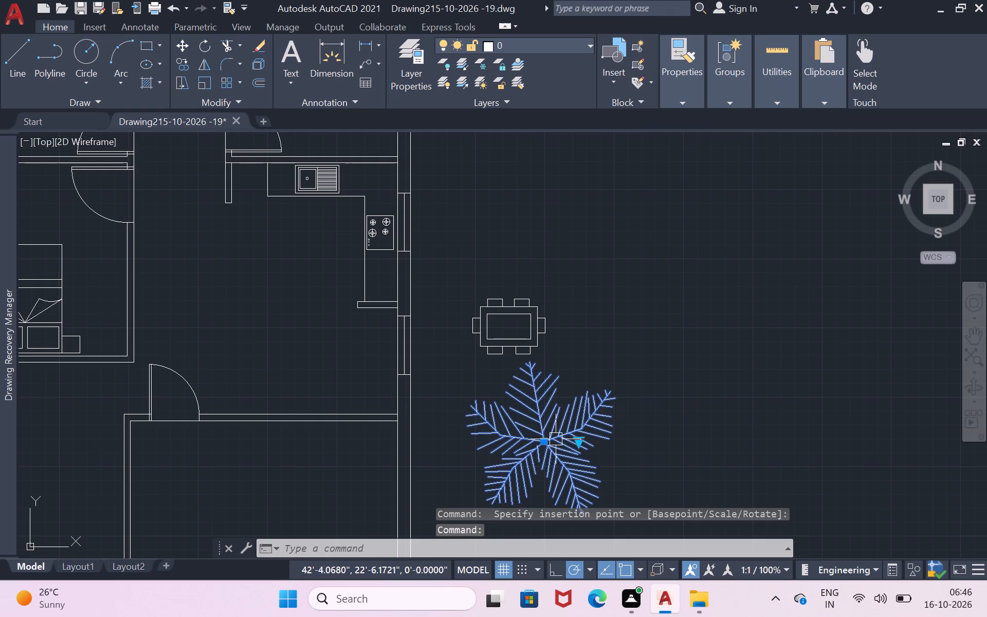
{"action": "type", "text": "sc"}
{"action": "key", "text": "Return"}
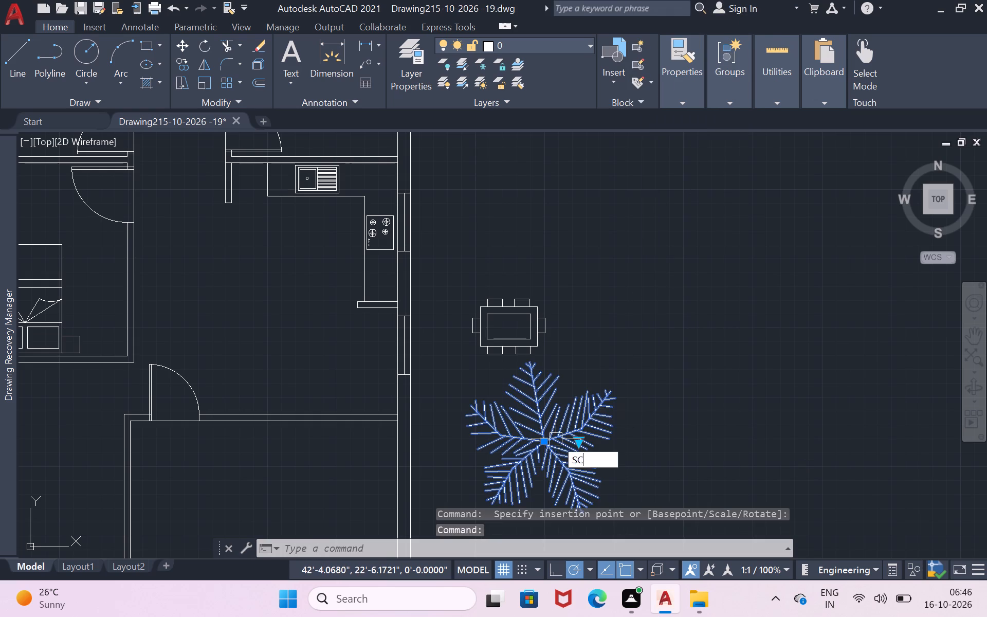
{"action": "left_click", "coordinate": [556, 432]}
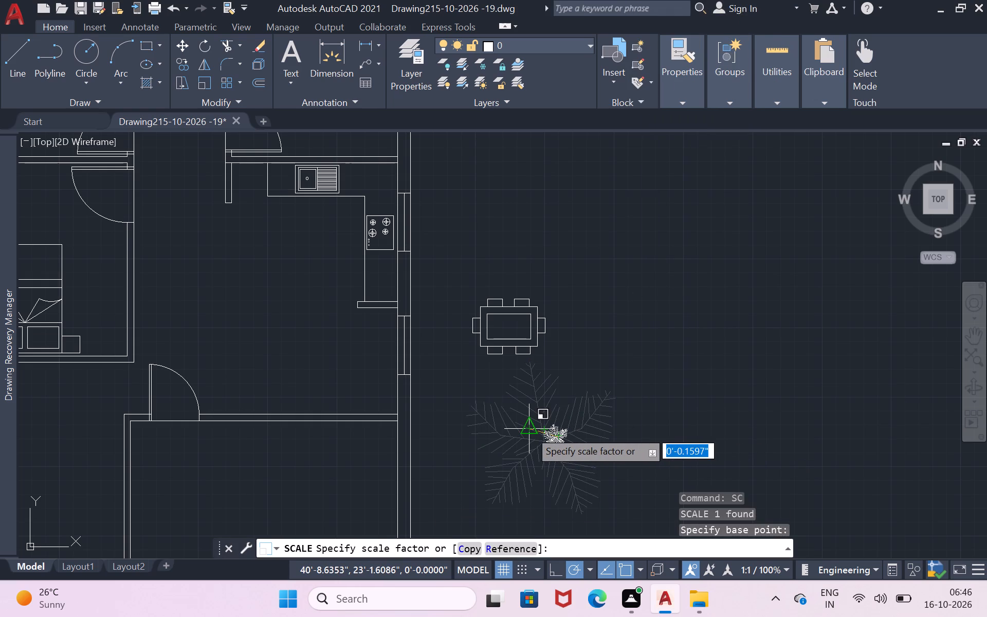
{"action": "left_click", "coordinate": [529, 430]}
Move the reduced tree onto the table, inside the inner rectangle, as a centrepiece.
{"action": "left_click", "coordinate": [562, 439]}
{"action": "key", "text": "m"}
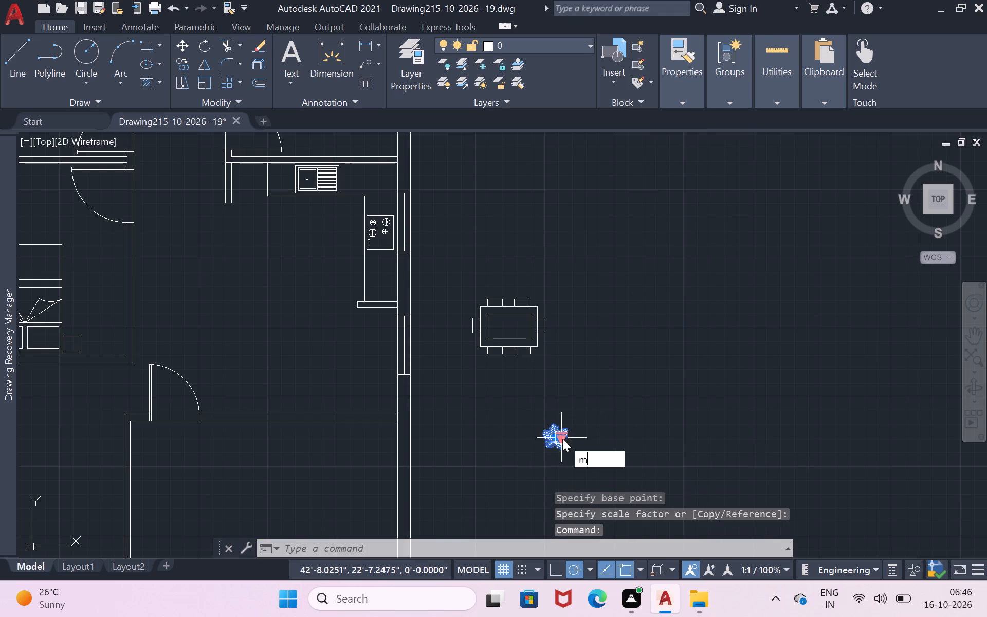
{"action": "key", "text": "Return"}
{"action": "left_click", "coordinate": [562, 439]}
{"action": "scroll", "coordinate": [521, 328], "scroll_direction": "up", "scroll_amount": 2}
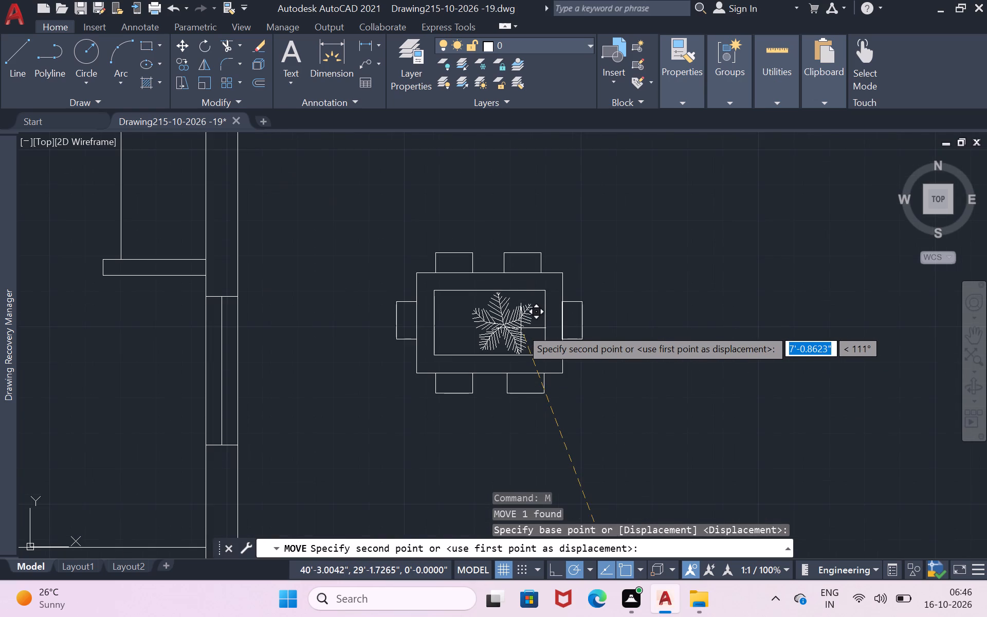
{"action": "scroll", "coordinate": [521, 328], "scroll_direction": "up", "scroll_amount": 1}
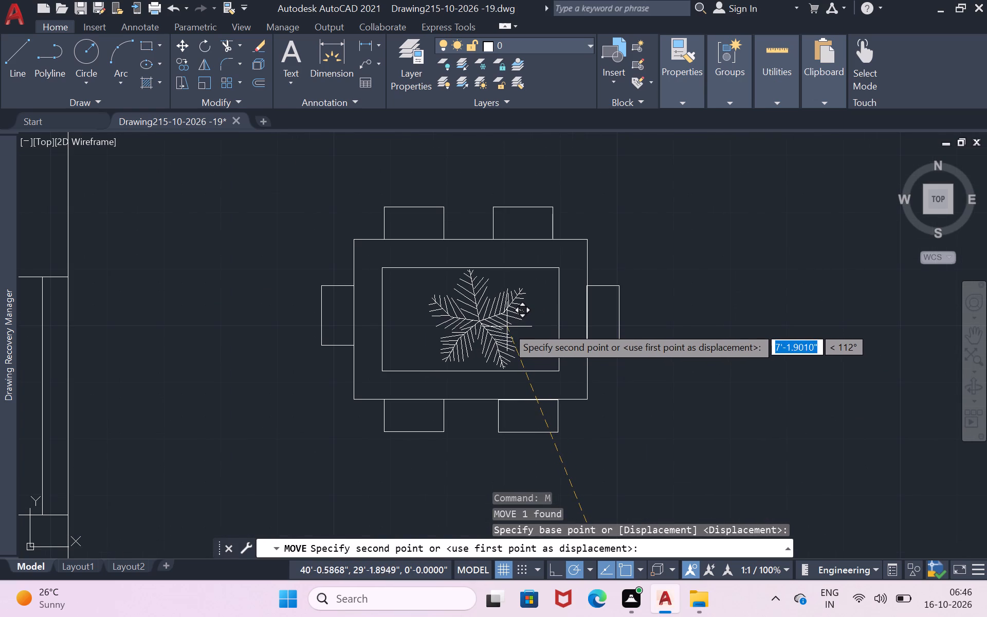
{"action": "left_click", "coordinate": [505, 326]}
Scale the plant on the table down again to roughly half its size.
{"action": "left_click", "coordinate": [489, 327]}
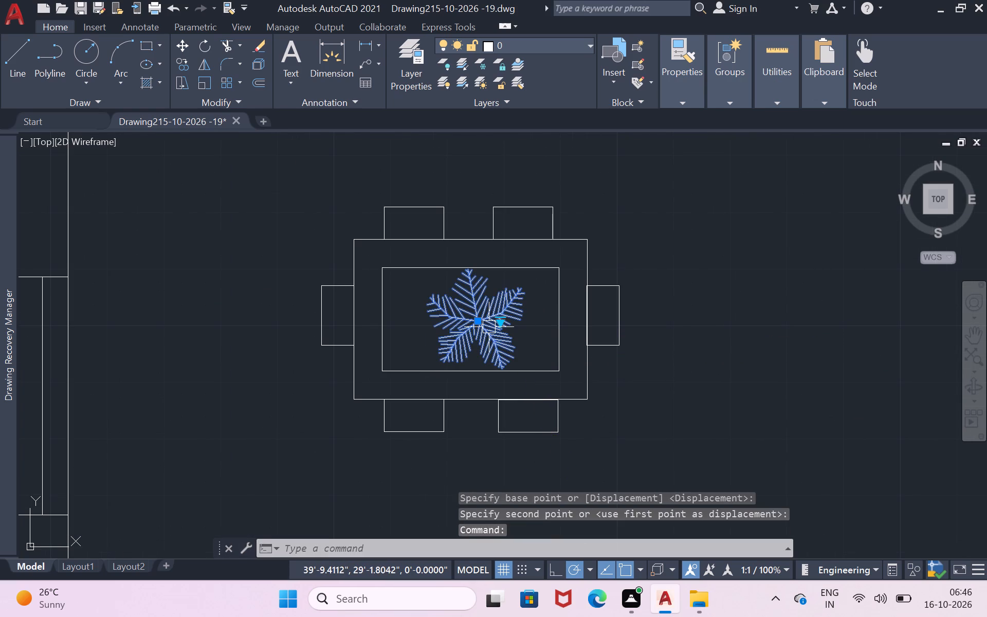
{"action": "type", "text": "sc"}
{"action": "key", "text": "Return"}
{"action": "left_click", "coordinate": [489, 327]}
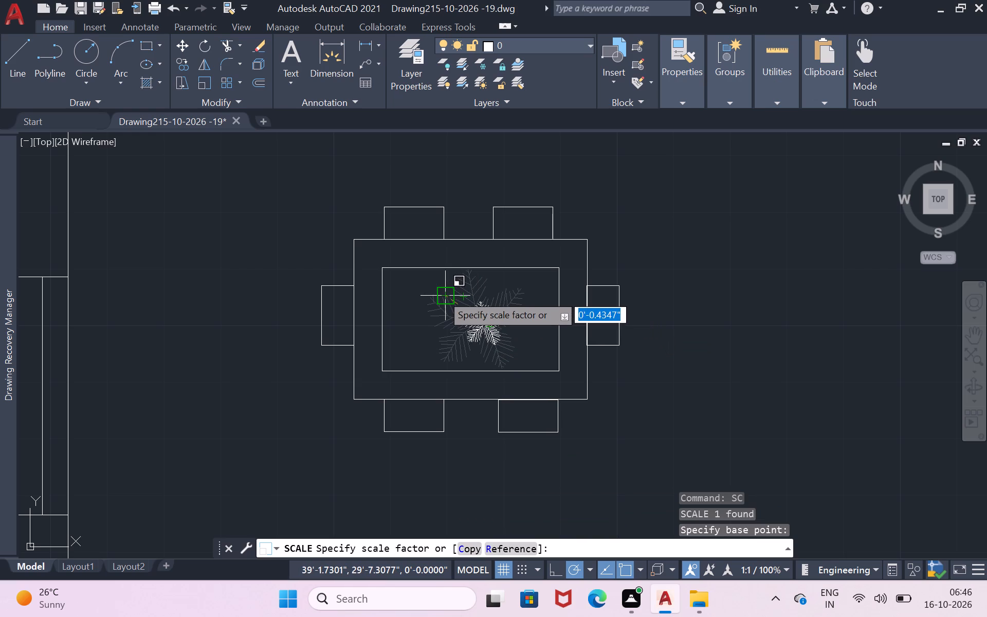
{"action": "left_click", "coordinate": [427, 297]}
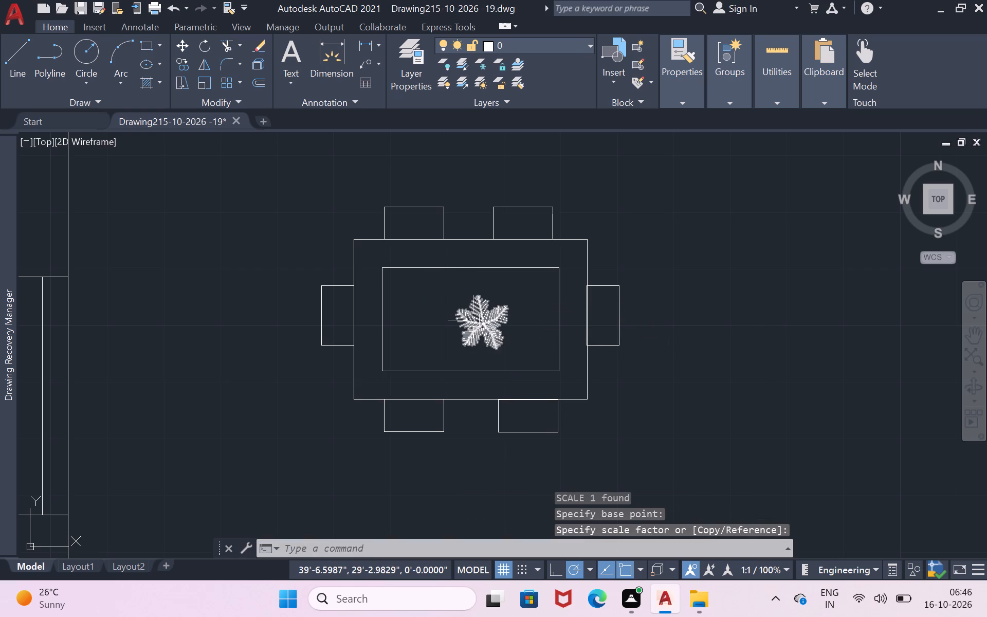
Move the plant slightly left to centre it in the table's inner rectangle.
{"action": "left_click", "coordinate": [473, 320]}
{"action": "key", "text": "m"}
{"action": "key", "text": "Return"}
{"action": "left_click", "coordinate": [472, 321]}
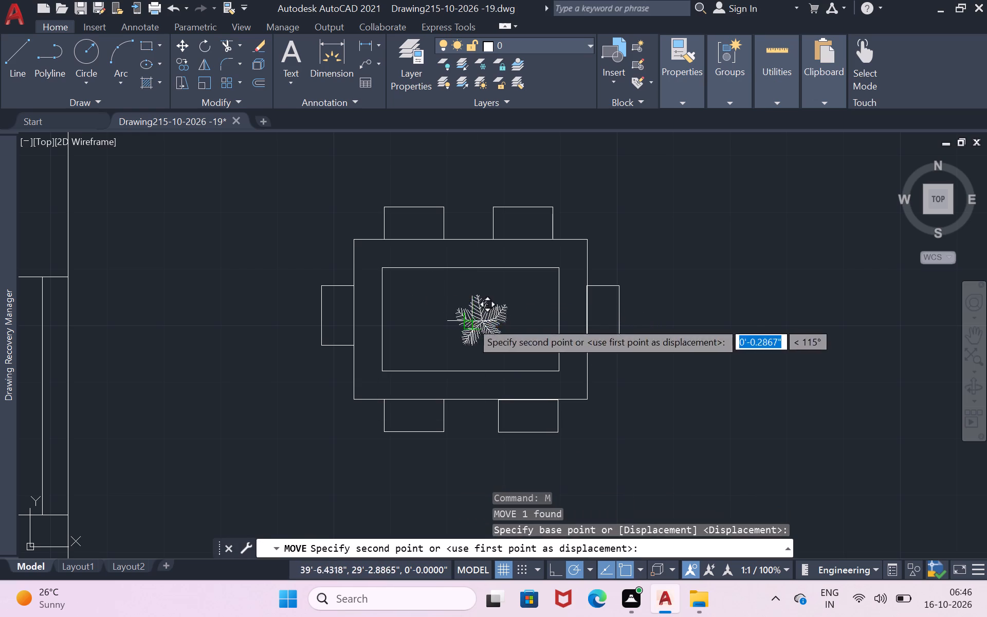
{"action": "left_click", "coordinate": [456, 318]}
Move the whole table set with its seats and plant into the house, in the open area below the kitchen counter.
{"action": "scroll", "coordinate": [547, 334], "scroll_direction": "down", "scroll_amount": 1}
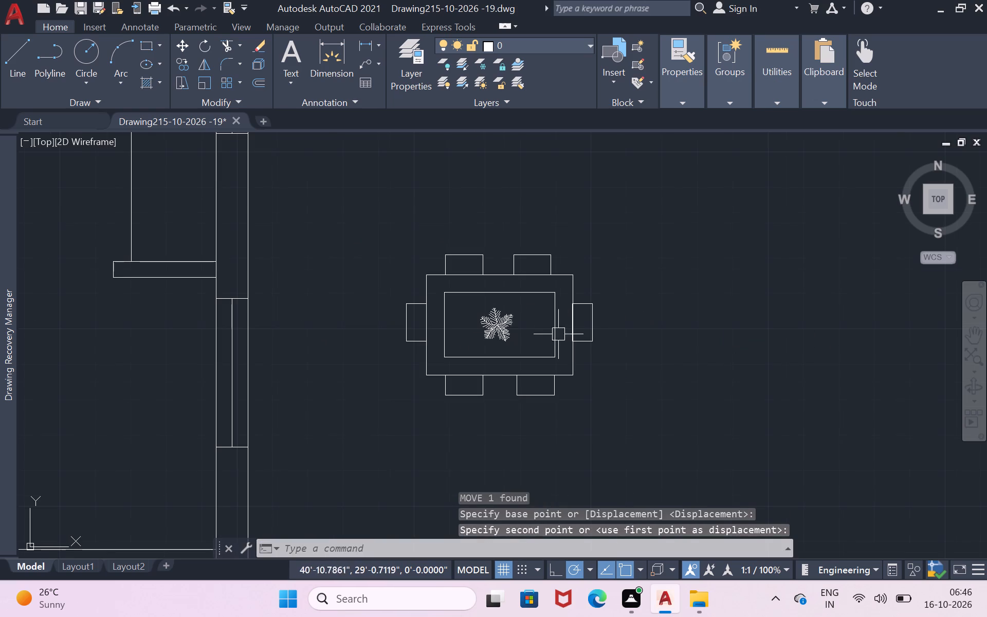
{"action": "scroll", "coordinate": [723, 345], "scroll_direction": "down", "scroll_amount": 1}
{"action": "left_click_drag", "start_coordinate": [654, 276], "coordinate": [492, 276]}
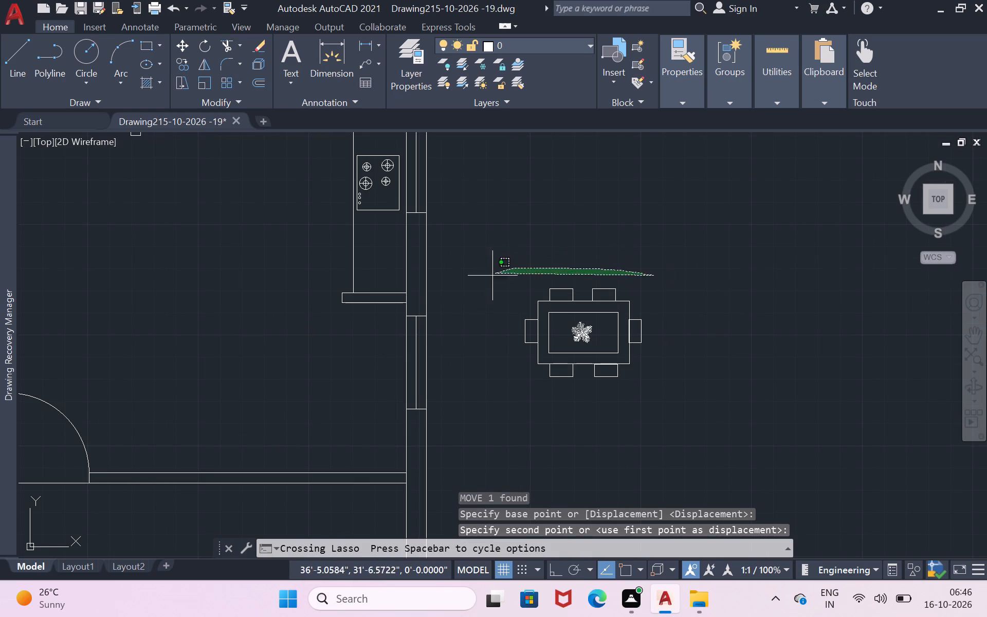
{"action": "left_click_drag", "start_coordinate": [492, 276], "coordinate": [847, 405]}
{"action": "scroll", "coordinate": [815, 413], "scroll_direction": "down", "scroll_amount": 2}
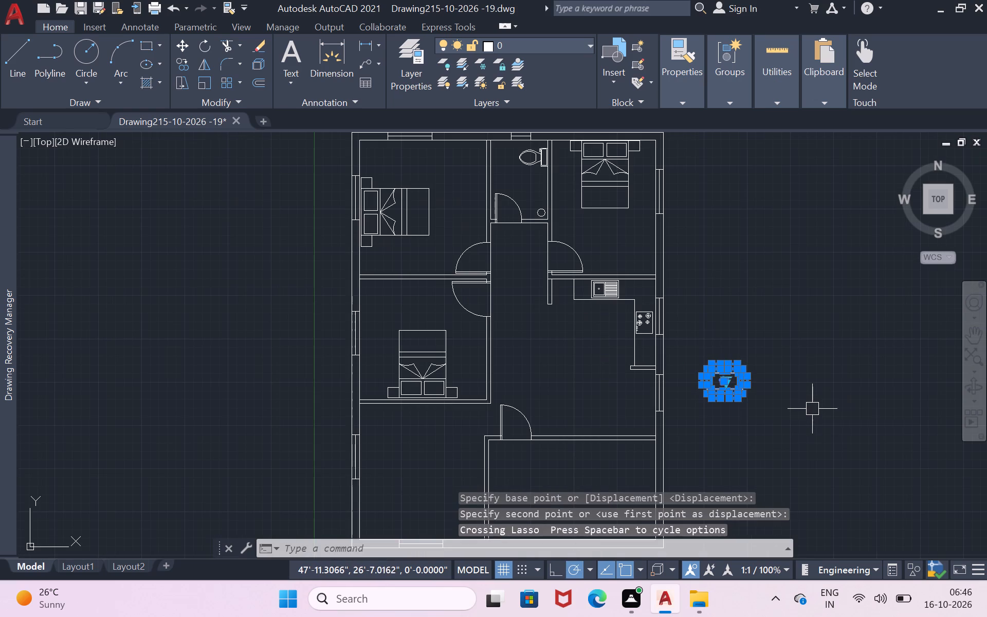
{"action": "key", "text": "m"}
{"action": "key", "text": "Return"}
{"action": "left_click", "coordinate": [812, 408]}
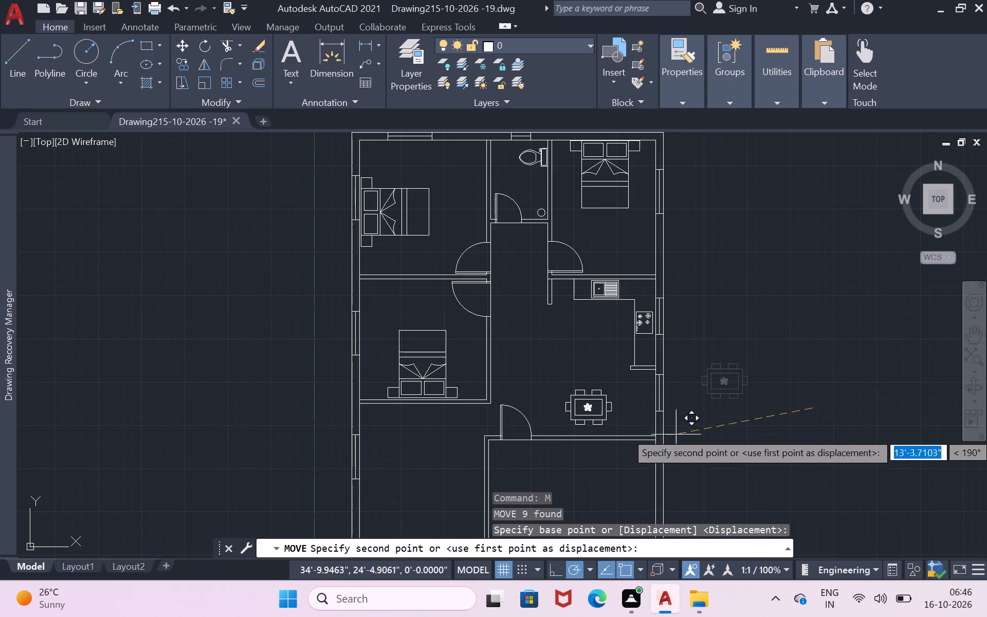
{"action": "scroll", "coordinate": [677, 423], "scroll_direction": "up", "scroll_amount": 2}
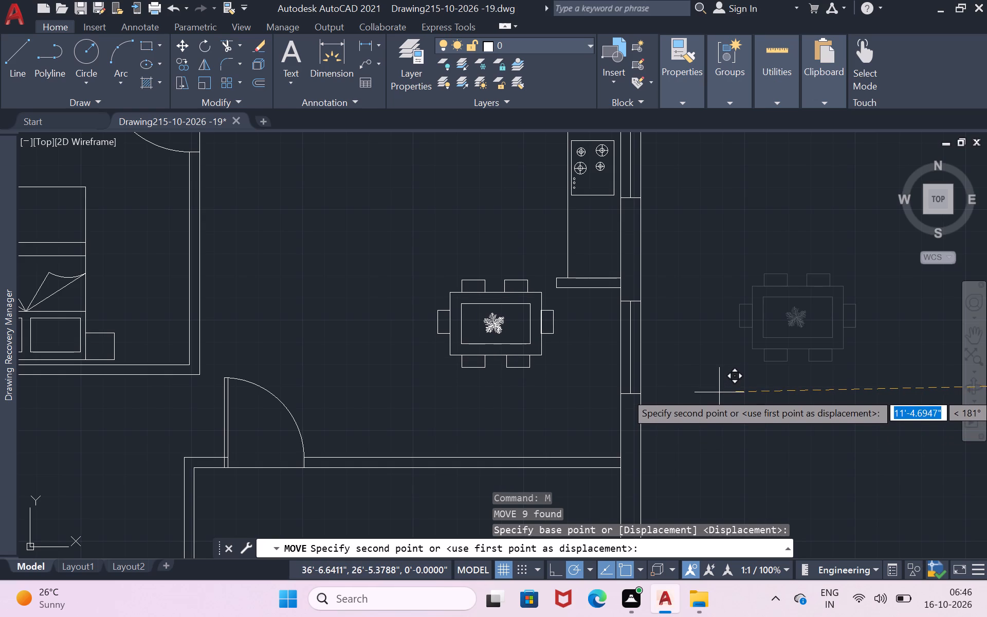
{"action": "left_click", "coordinate": [735, 441]}
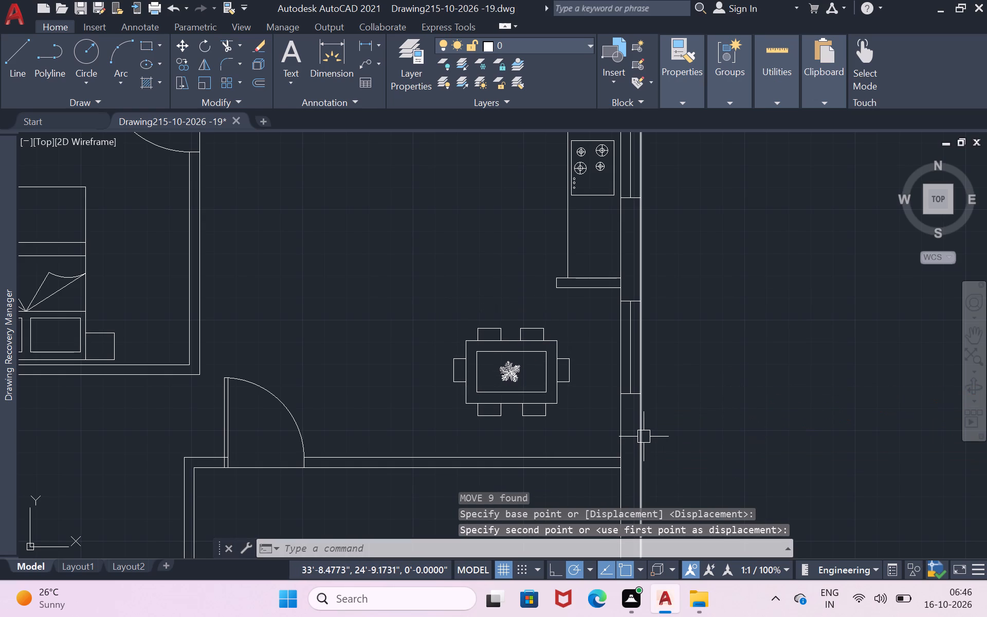
Scale the whole dining set with its plant up by a factor of about 1.19.
{"action": "left_click", "coordinate": [568, 311]}
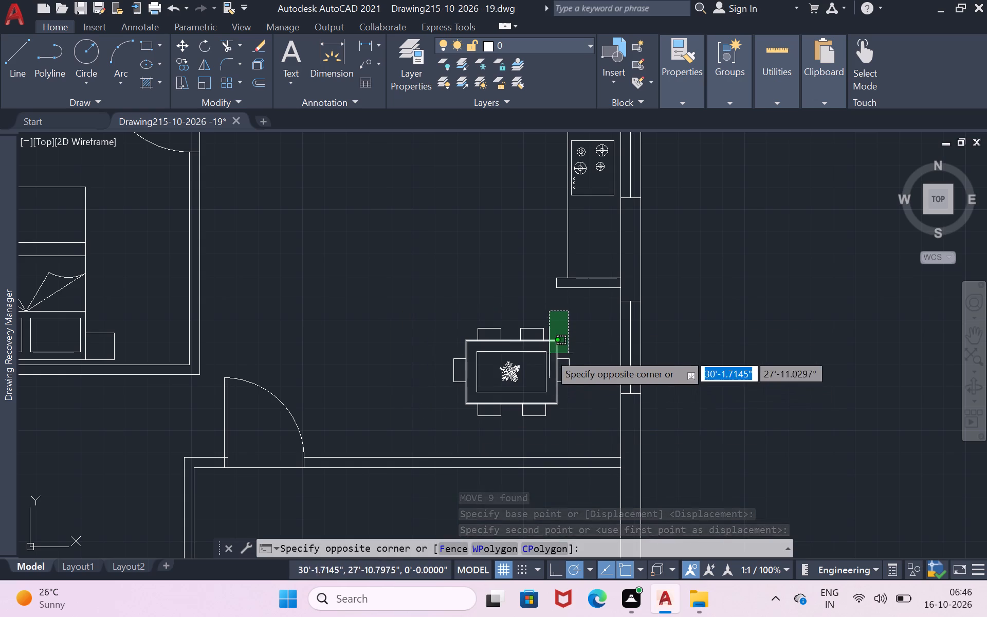
{"action": "key", "text": "Escape"}
{"action": "left_click", "coordinate": [588, 317]}
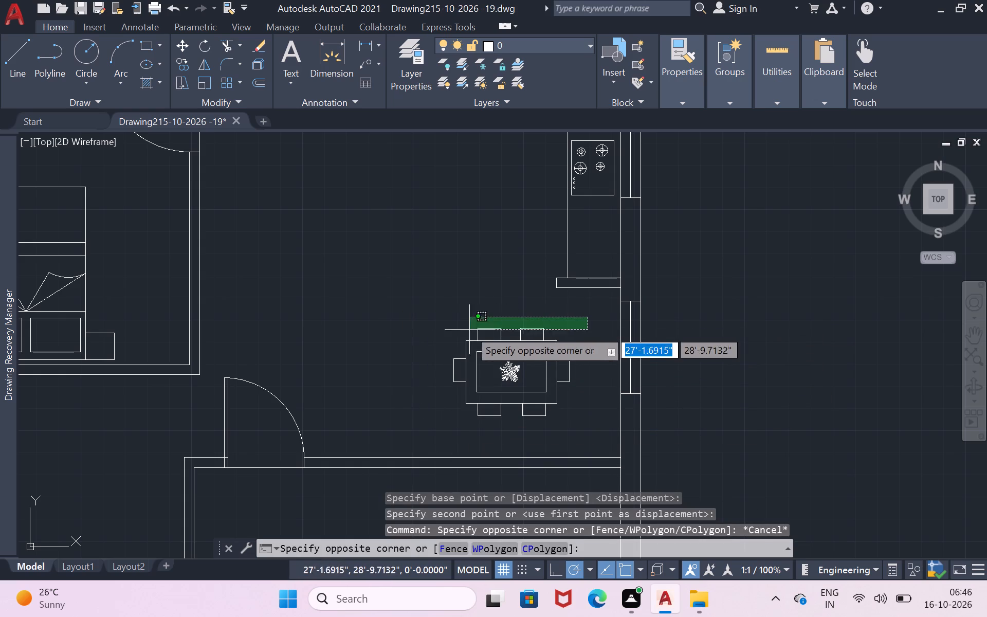
{"action": "left_click", "coordinate": [418, 449]}
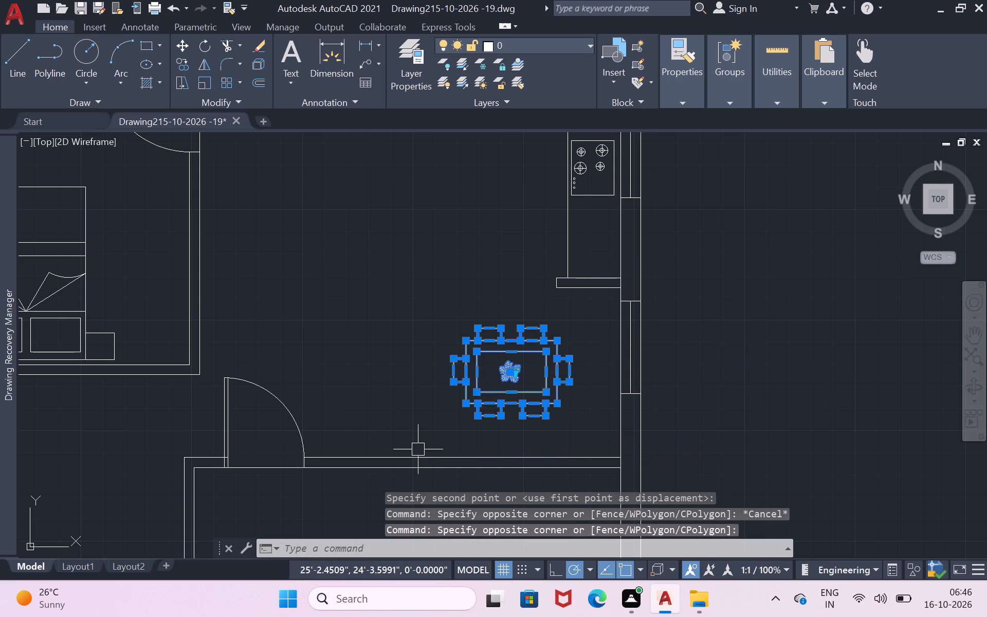
{"action": "type", "text": "sc"}
{"action": "key", "text": "Return"}
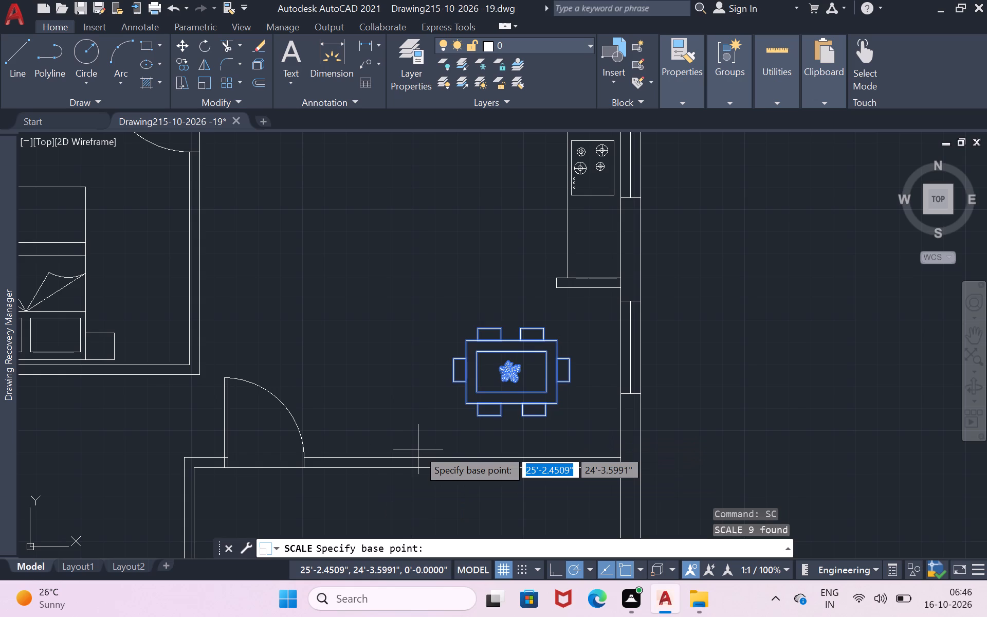
{"action": "left_click", "coordinate": [418, 449]}
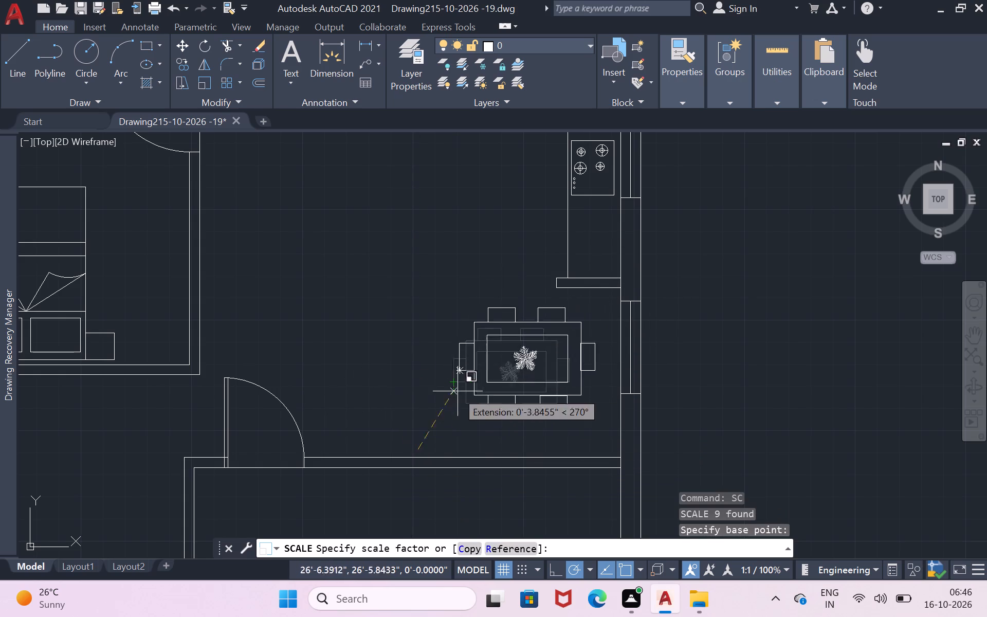
{"action": "left_click", "coordinate": [486, 438]}
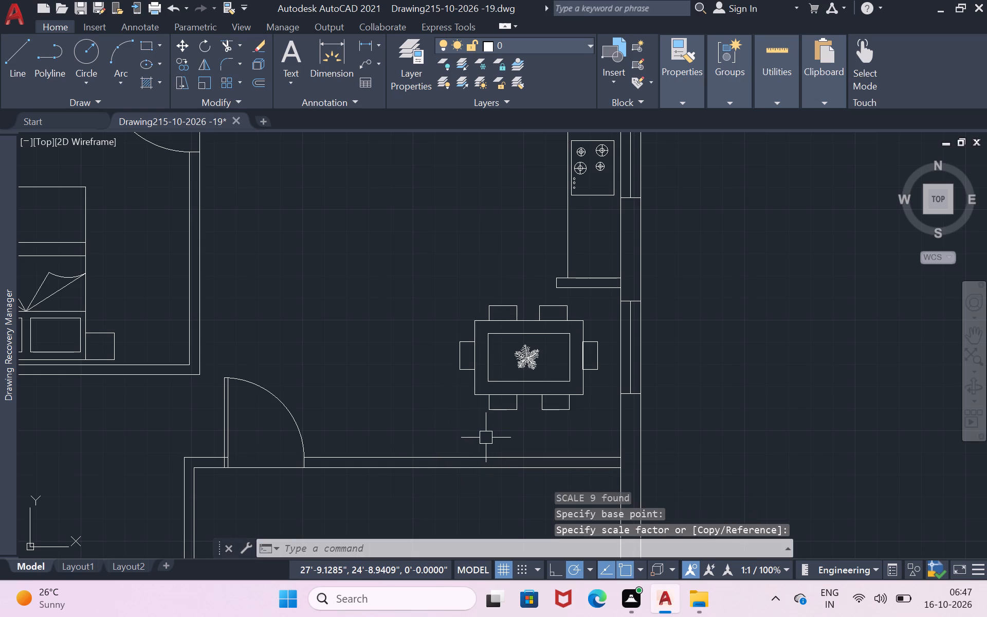
Move the enlarged dining set down and left, away from the kitchen counter and the outer wall.
{"action": "left_click", "coordinate": [598, 305]}
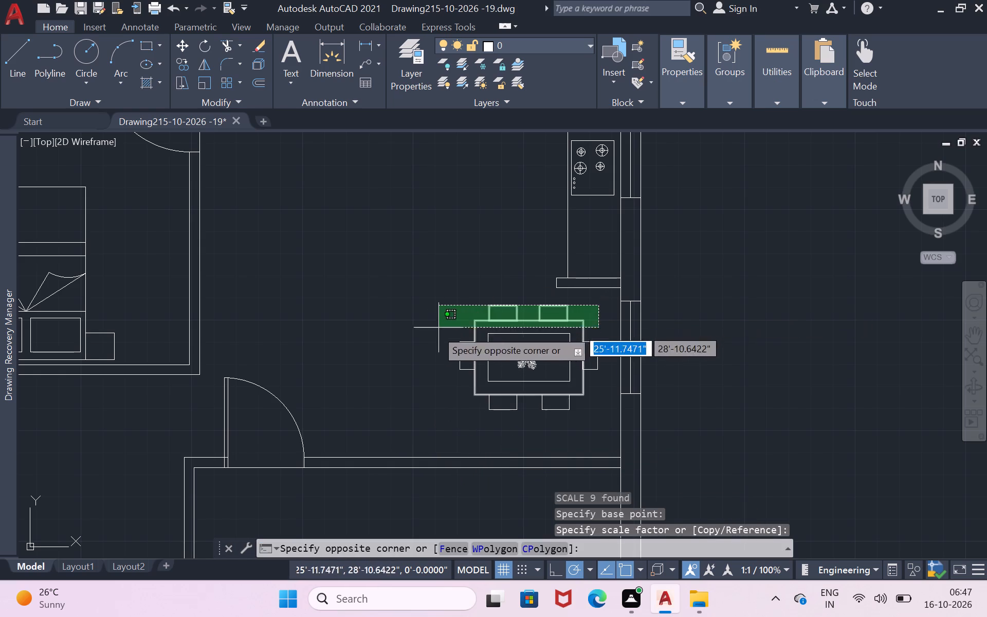
{"action": "left_click", "coordinate": [416, 425]}
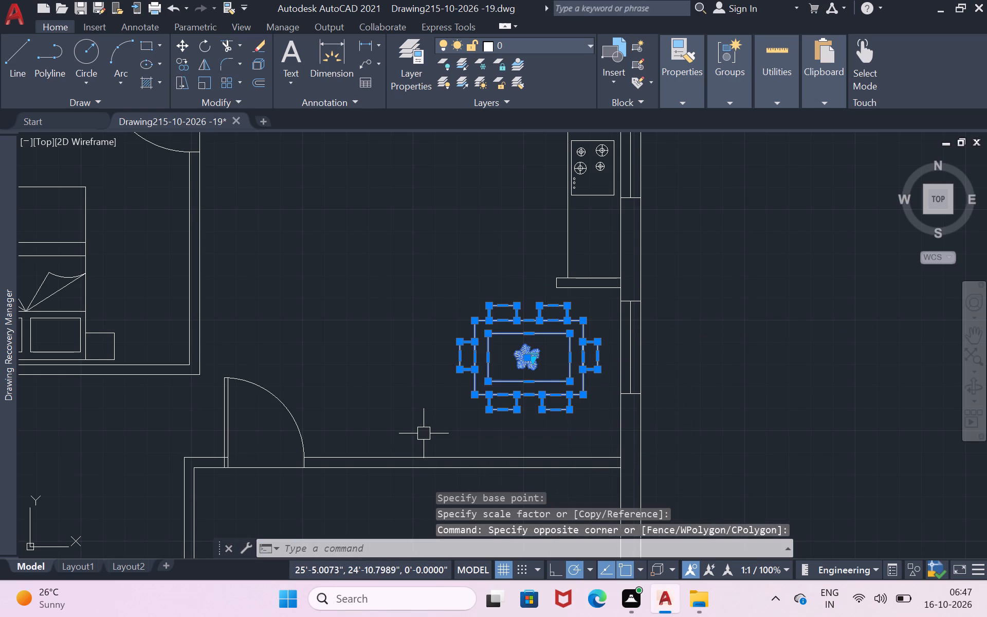
{"action": "key", "text": "m"}
{"action": "key", "text": "Return"}
{"action": "left_click", "coordinate": [424, 433]}
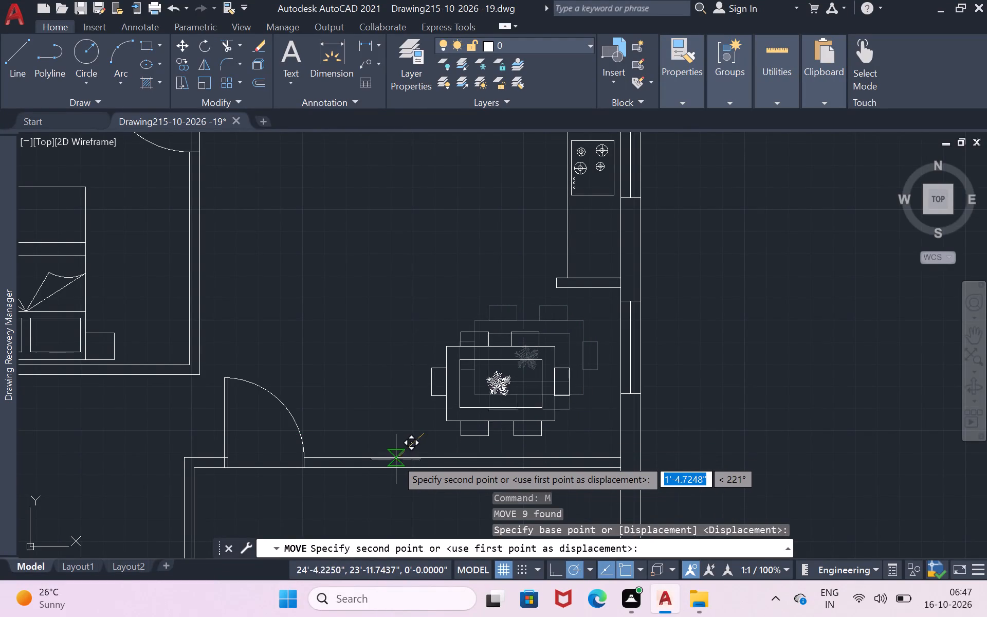
{"action": "left_click", "coordinate": [381, 459]}
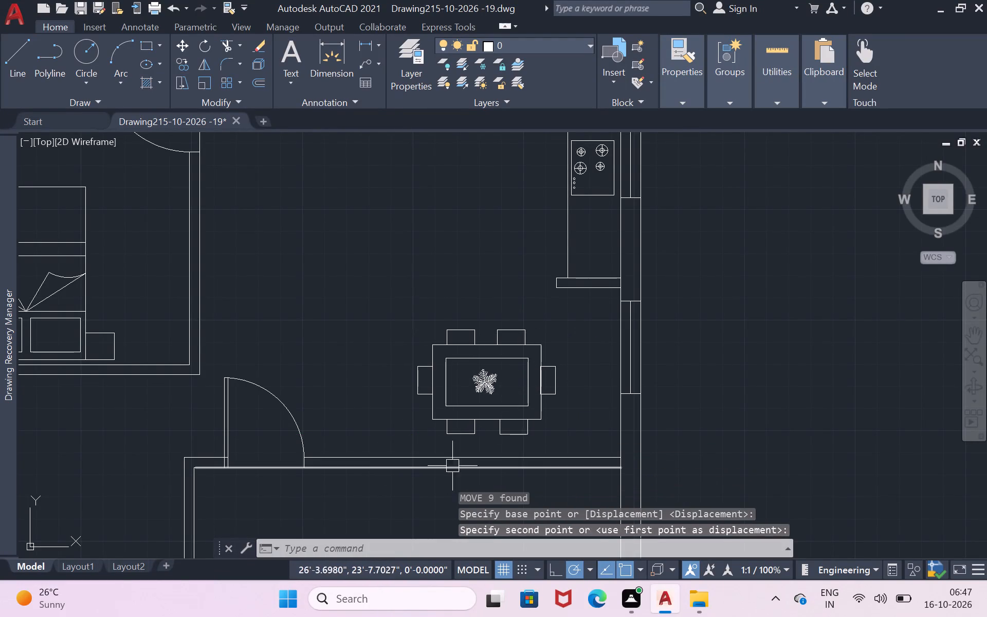
{"action": "scroll", "coordinate": [564, 425], "scroll_direction": "down", "scroll_amount": 2}
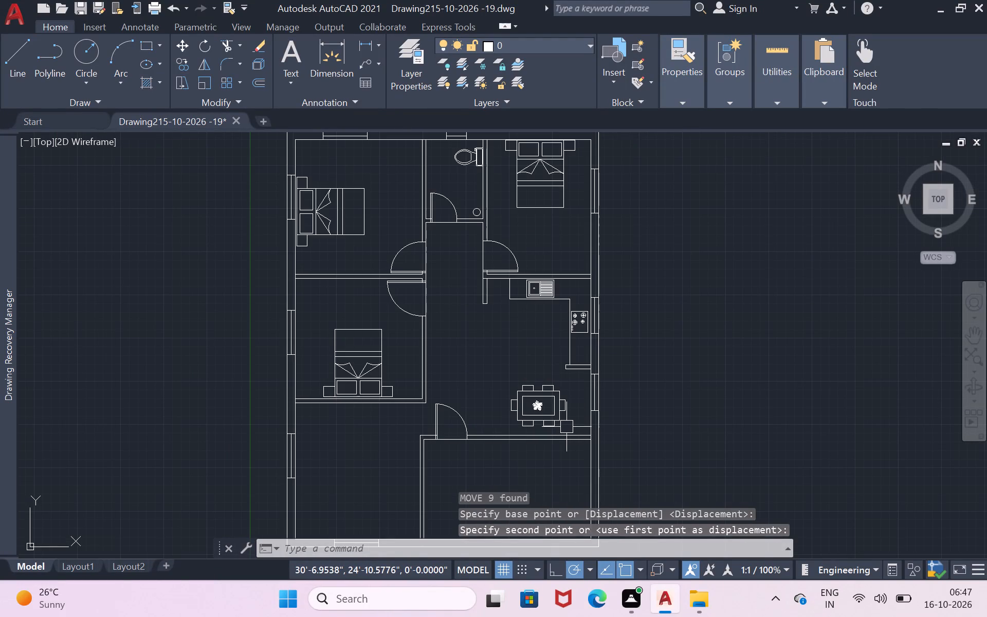
Scale the dining set with its plant up once more by a factor of about 1.2.
{"action": "scroll", "coordinate": [563, 445], "scroll_direction": "up", "scroll_amount": 2}
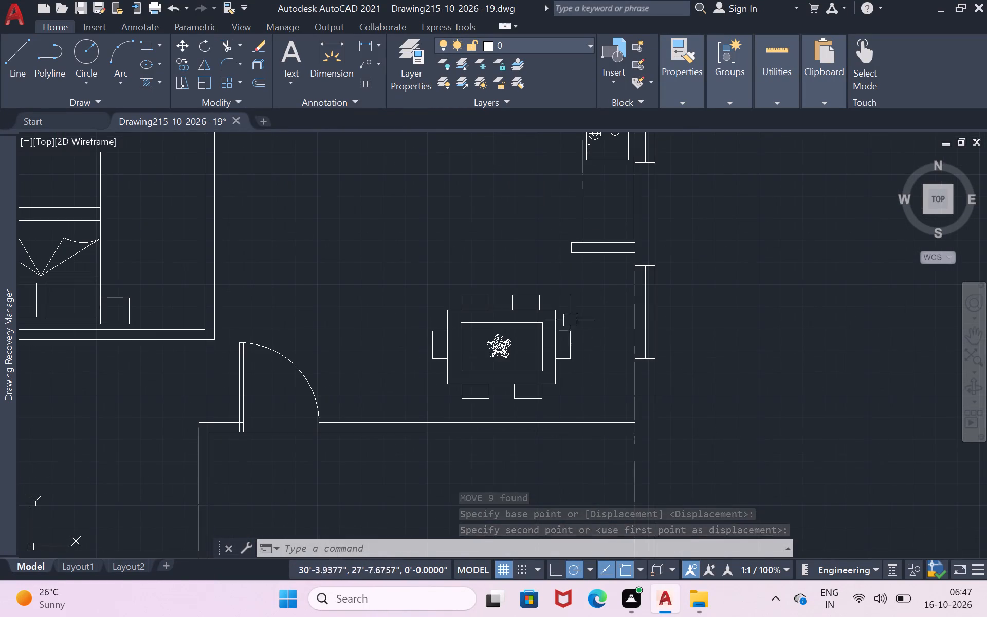
{"action": "left_click_drag", "start_coordinate": [573, 277], "coordinate": [567, 278]}
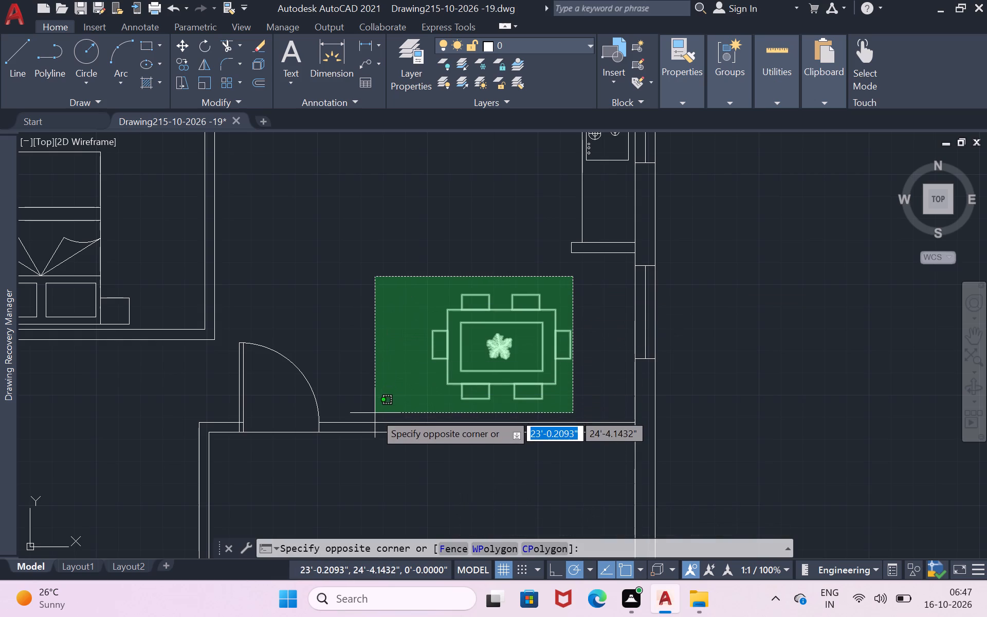
{"action": "left_click", "coordinate": [375, 413]}
{"action": "type", "text": "sc"}
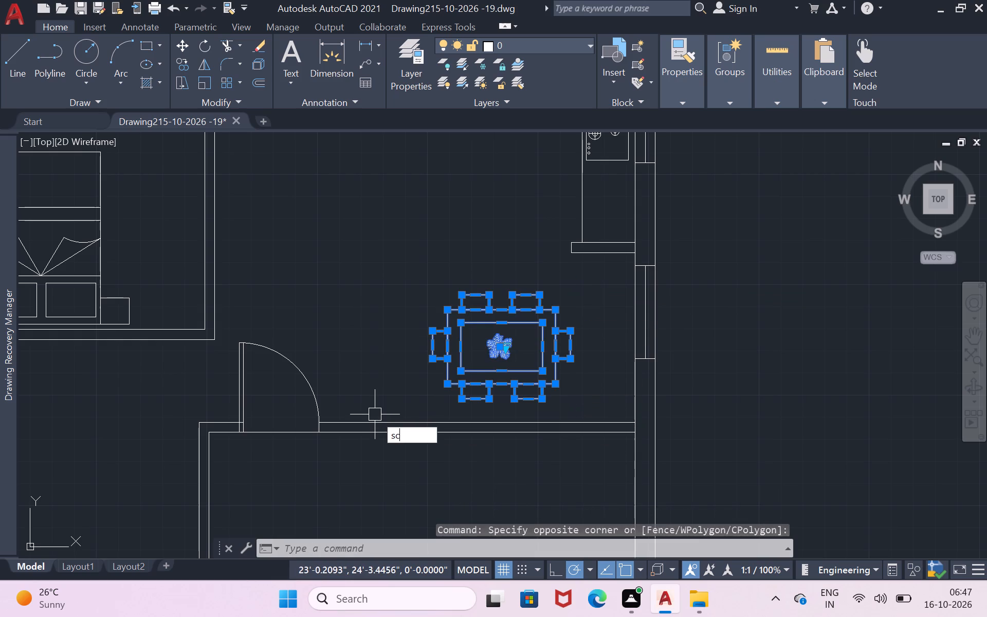
{"action": "key", "text": "Return"}
{"action": "left_click", "coordinate": [375, 414]}
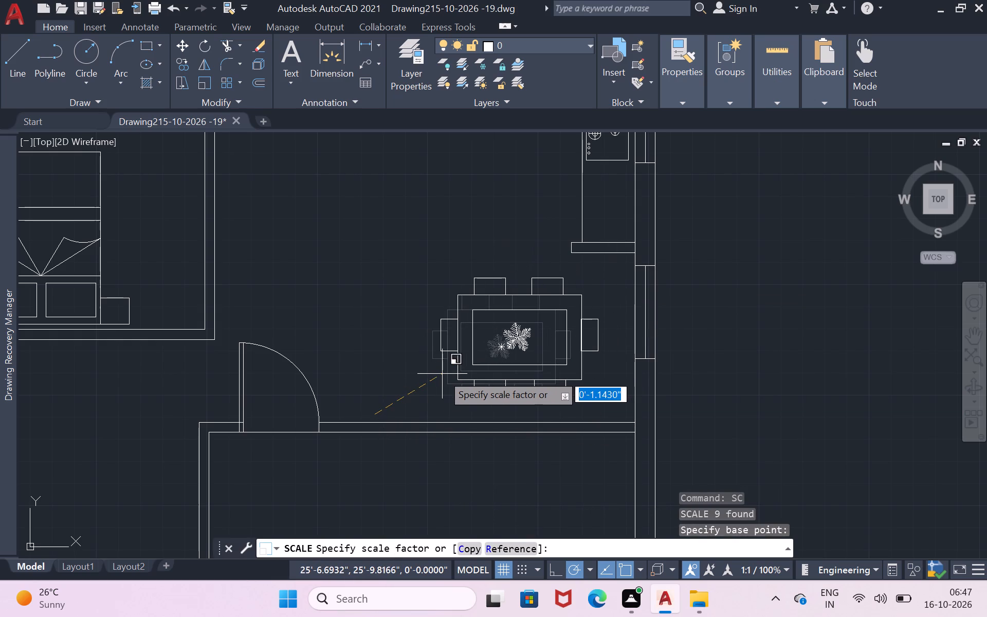
{"action": "left_click", "coordinate": [447, 374]}
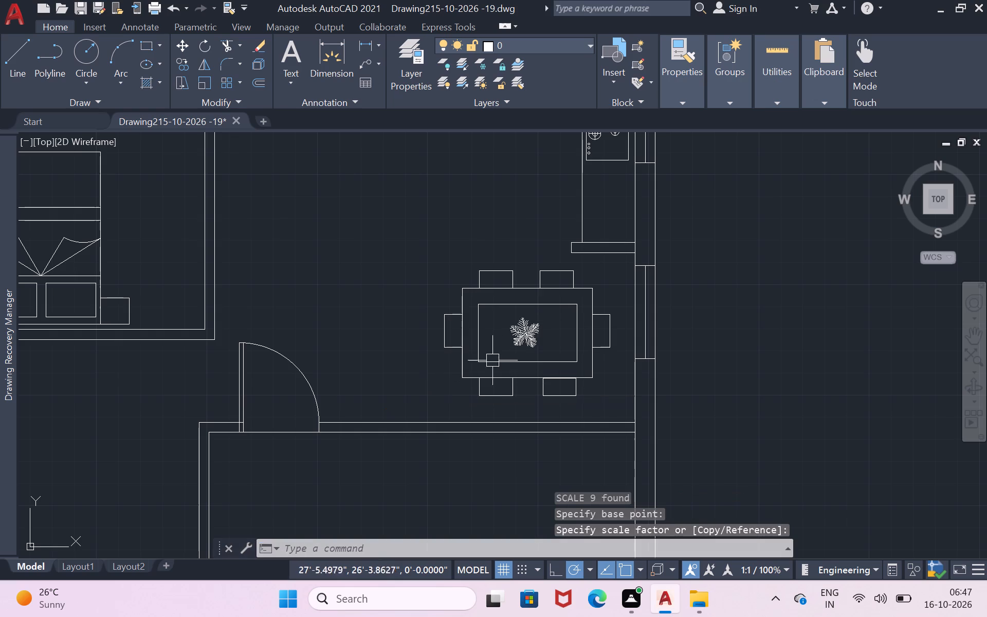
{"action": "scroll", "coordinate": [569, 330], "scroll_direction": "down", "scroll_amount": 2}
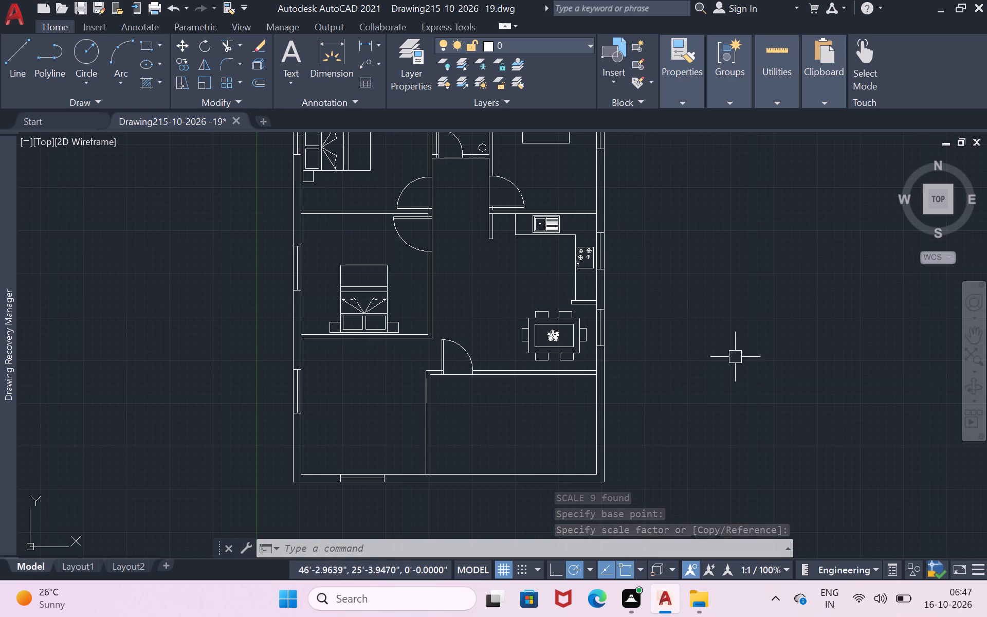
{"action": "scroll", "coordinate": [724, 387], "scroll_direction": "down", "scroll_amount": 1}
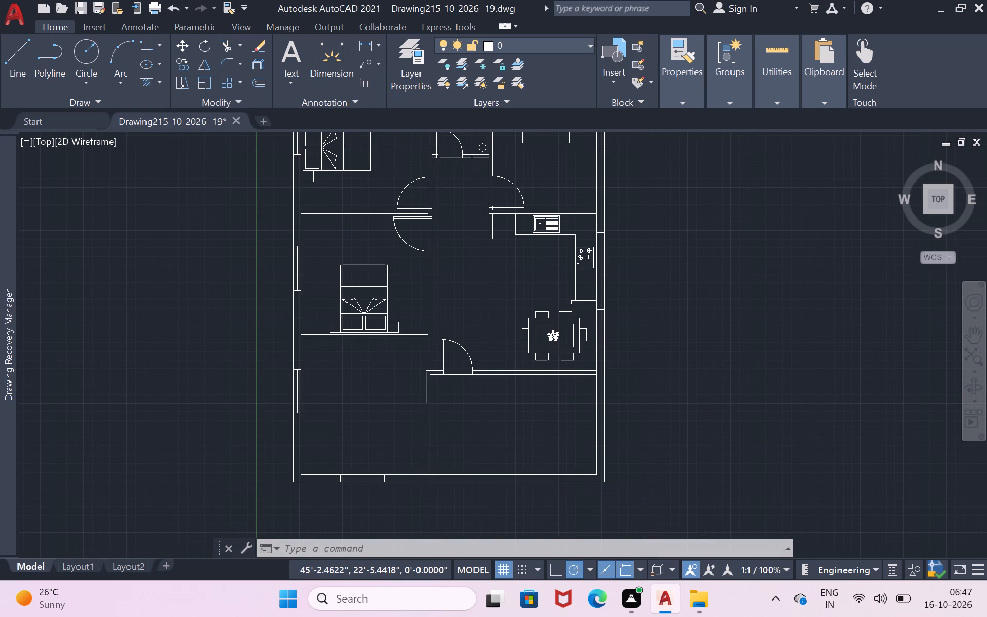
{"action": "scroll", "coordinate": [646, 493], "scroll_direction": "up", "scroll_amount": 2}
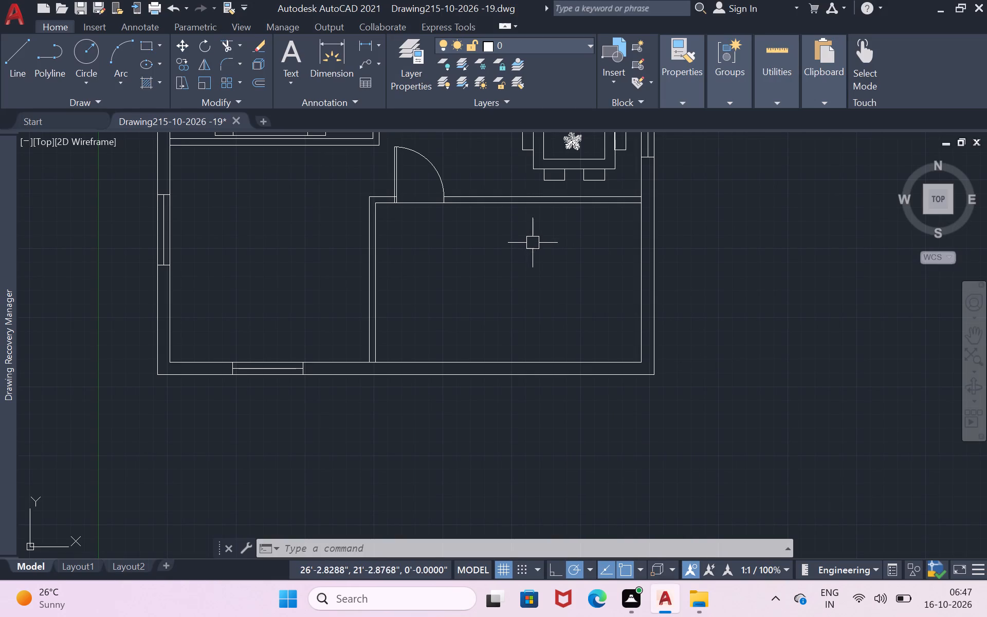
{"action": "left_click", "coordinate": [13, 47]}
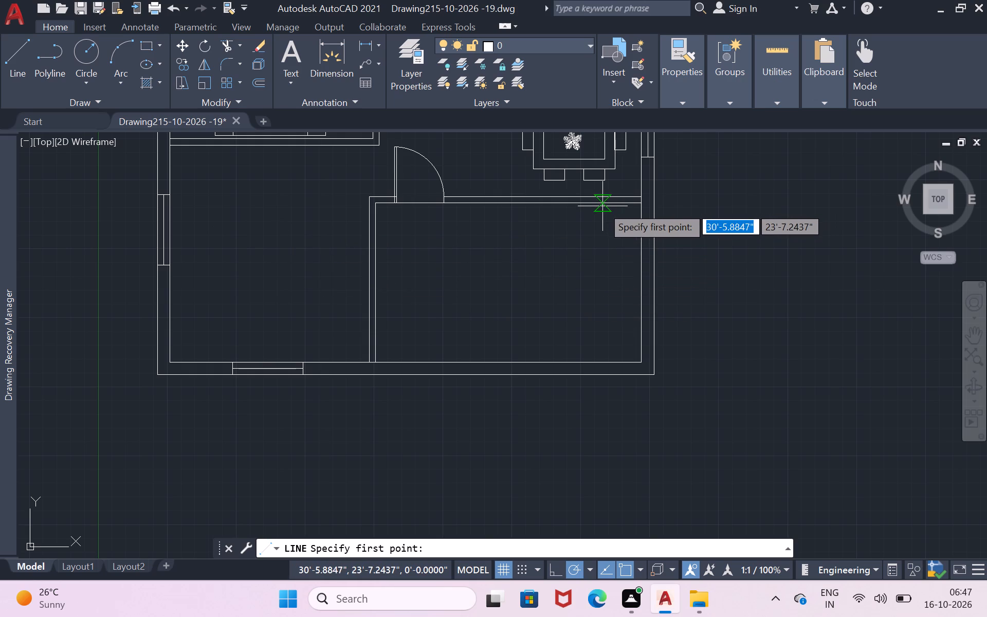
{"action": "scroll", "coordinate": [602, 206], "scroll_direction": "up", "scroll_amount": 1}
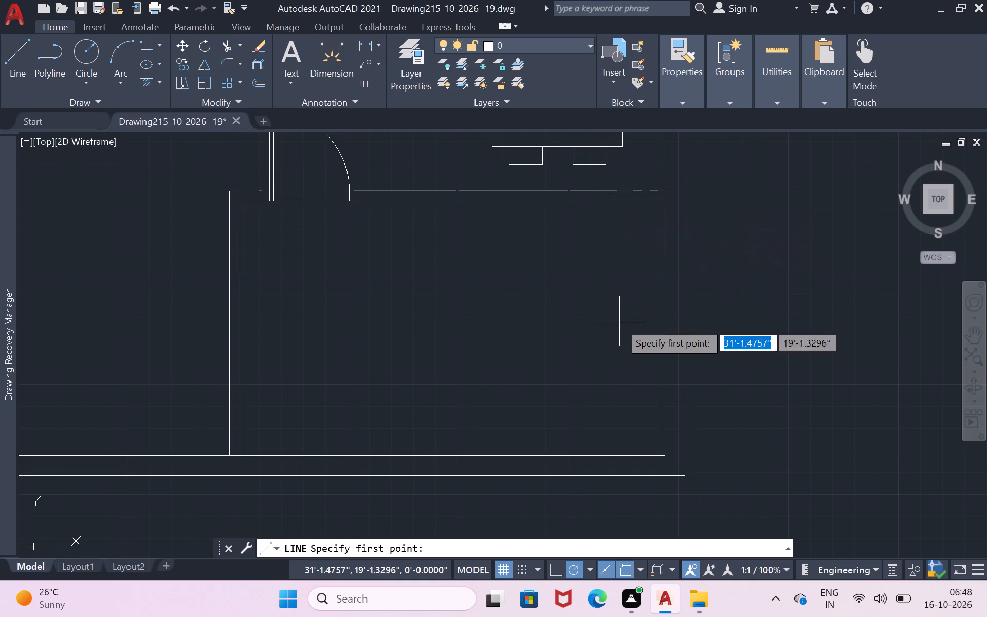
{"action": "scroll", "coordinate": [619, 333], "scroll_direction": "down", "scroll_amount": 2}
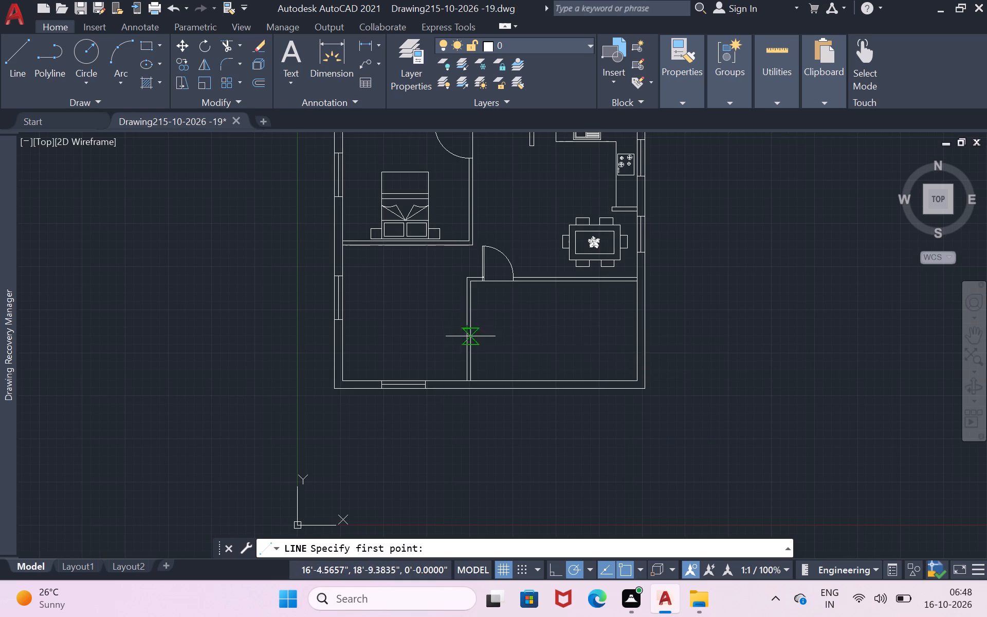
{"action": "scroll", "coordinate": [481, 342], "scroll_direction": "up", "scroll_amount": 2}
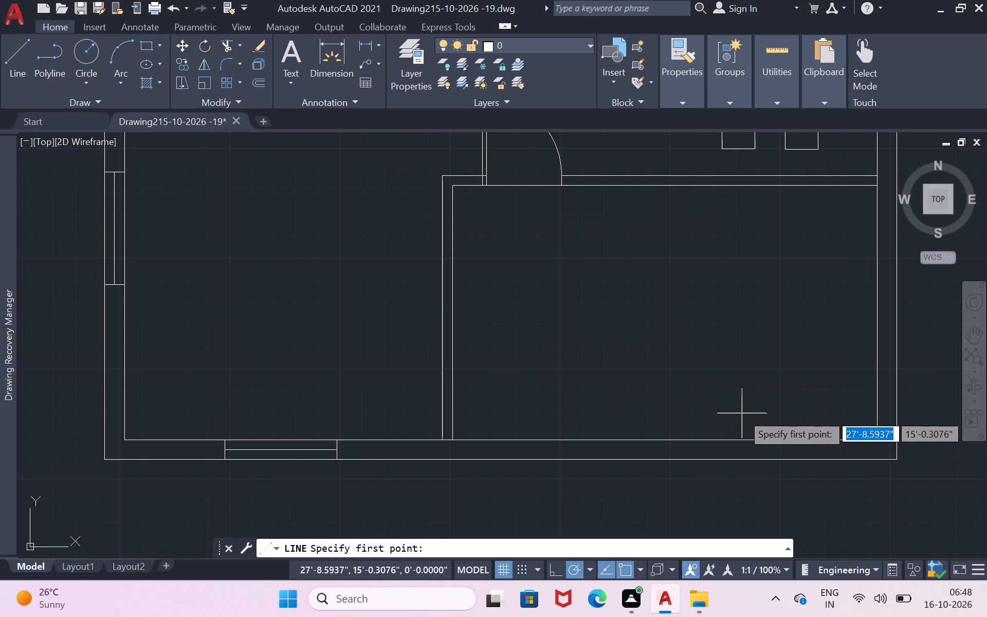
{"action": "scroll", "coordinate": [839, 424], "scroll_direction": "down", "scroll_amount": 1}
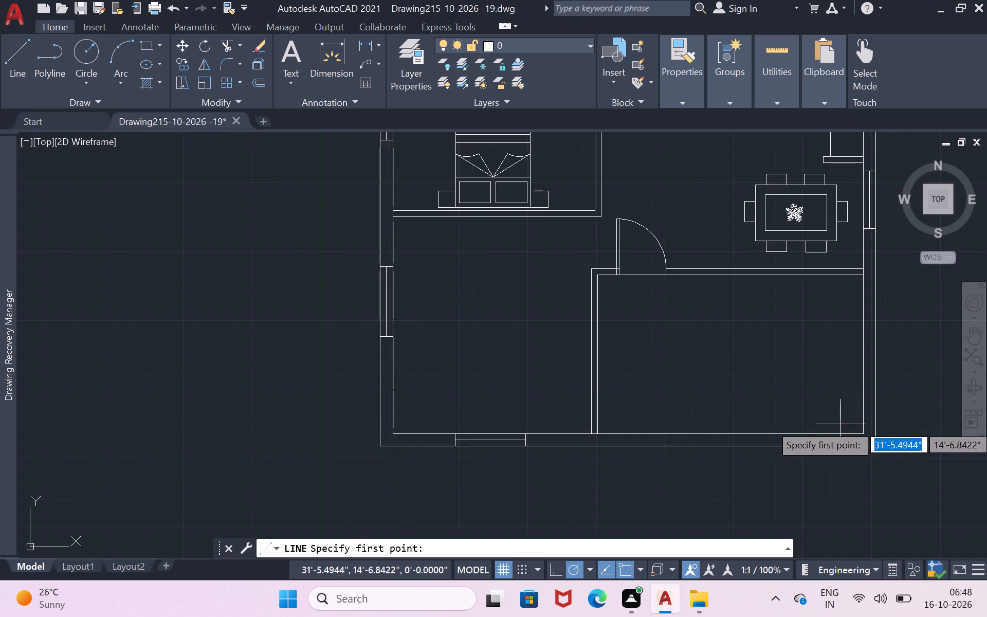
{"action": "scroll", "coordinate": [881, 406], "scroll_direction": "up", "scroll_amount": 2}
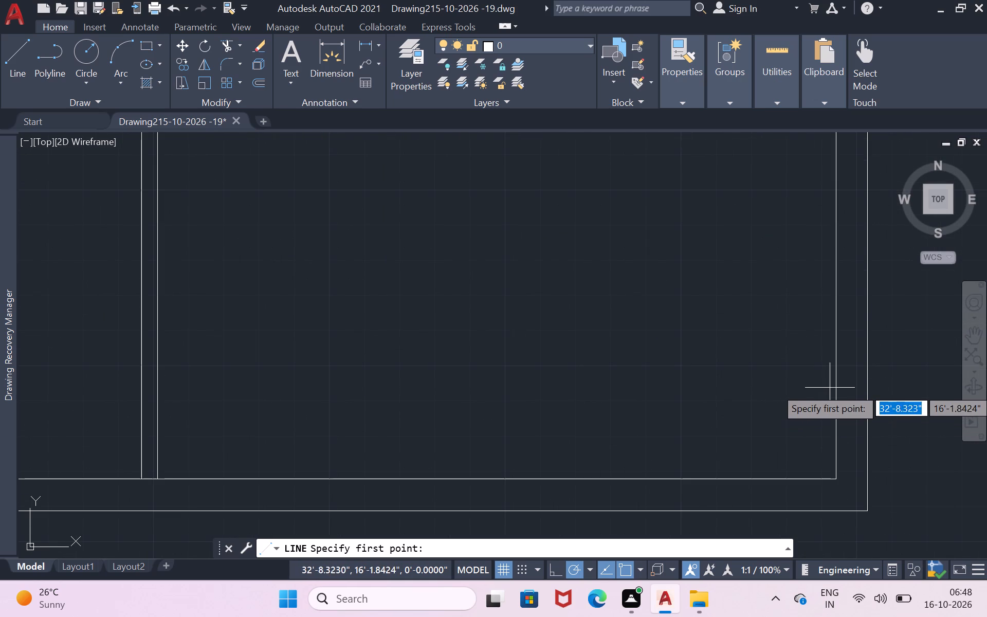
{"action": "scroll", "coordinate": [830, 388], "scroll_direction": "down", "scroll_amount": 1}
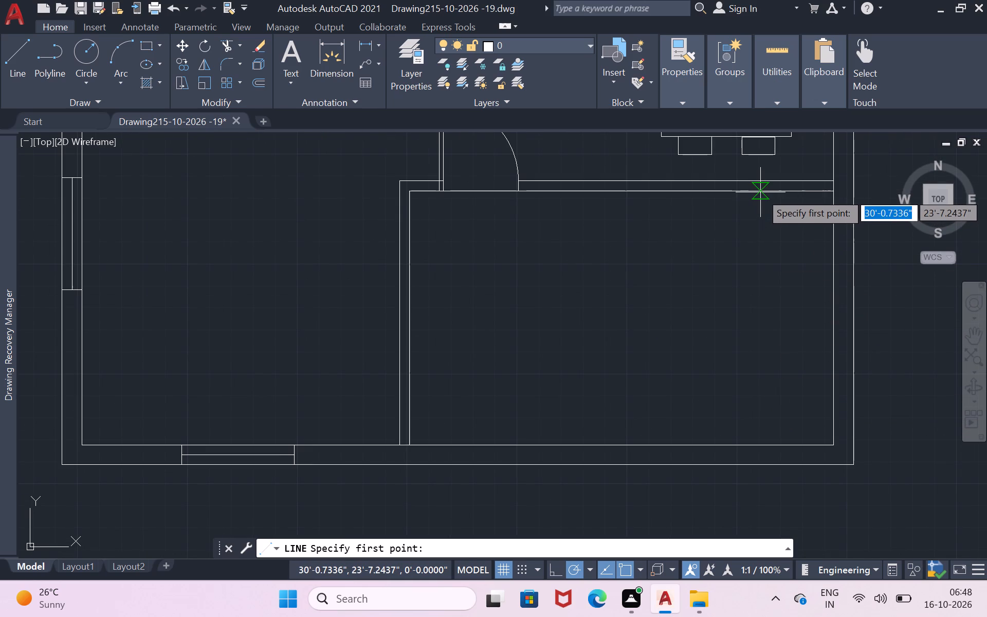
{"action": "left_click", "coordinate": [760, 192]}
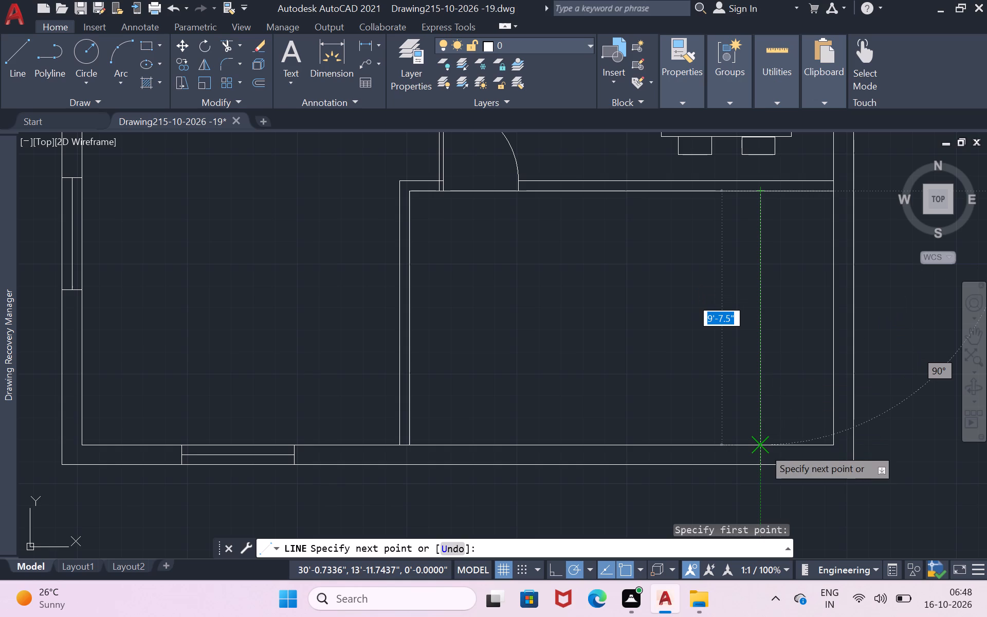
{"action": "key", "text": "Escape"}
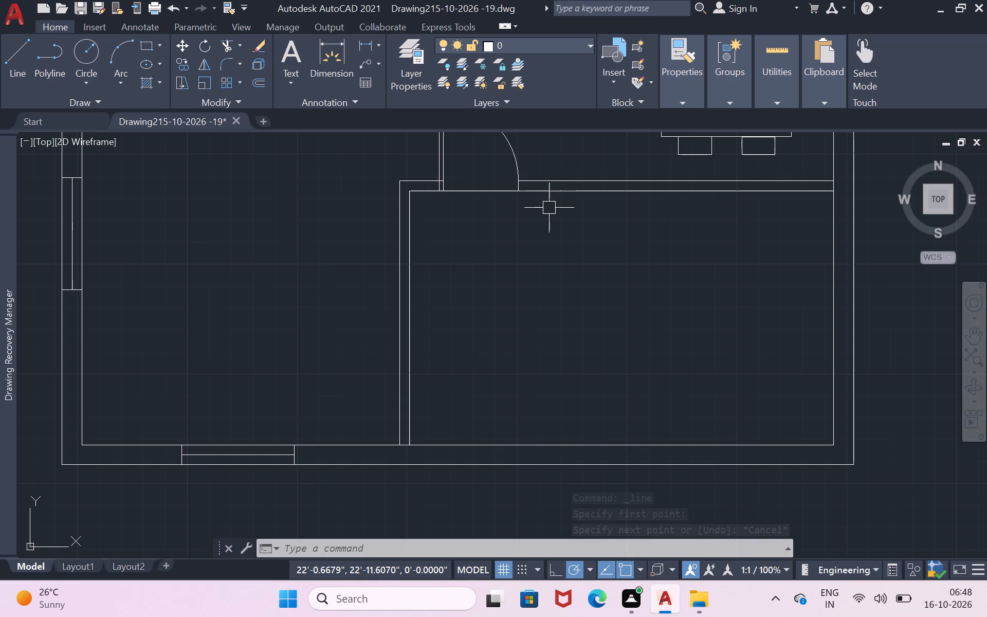
Draw a vertical 9'-7.5" line across the empty room below the dining area, between its upper and lower walls, nearer the outer side wall.
{"action": "key", "text": "l"}
{"action": "key", "text": "Return"}
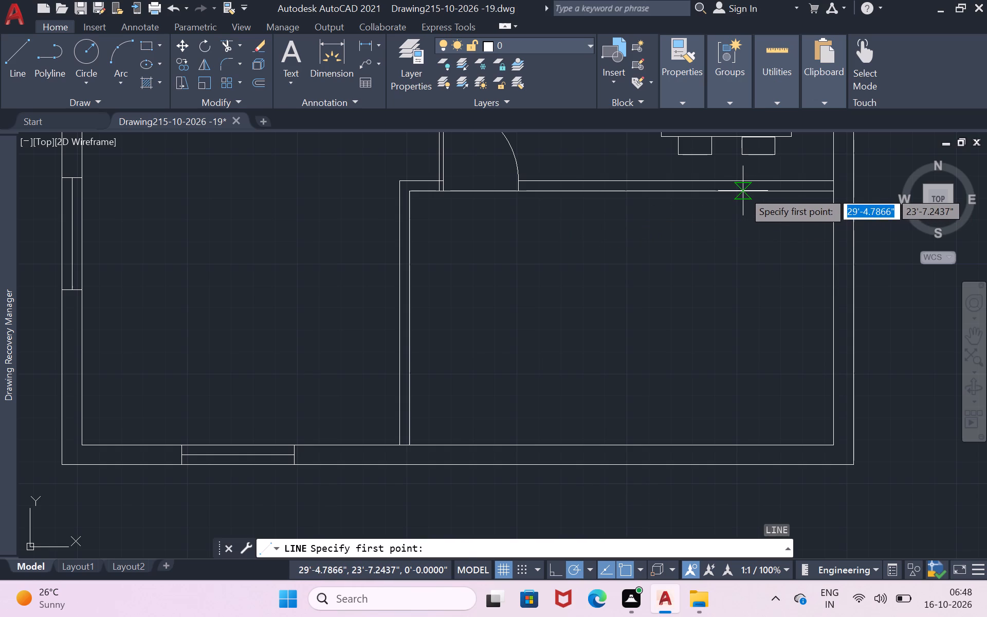
{"action": "left_click", "coordinate": [743, 191]}
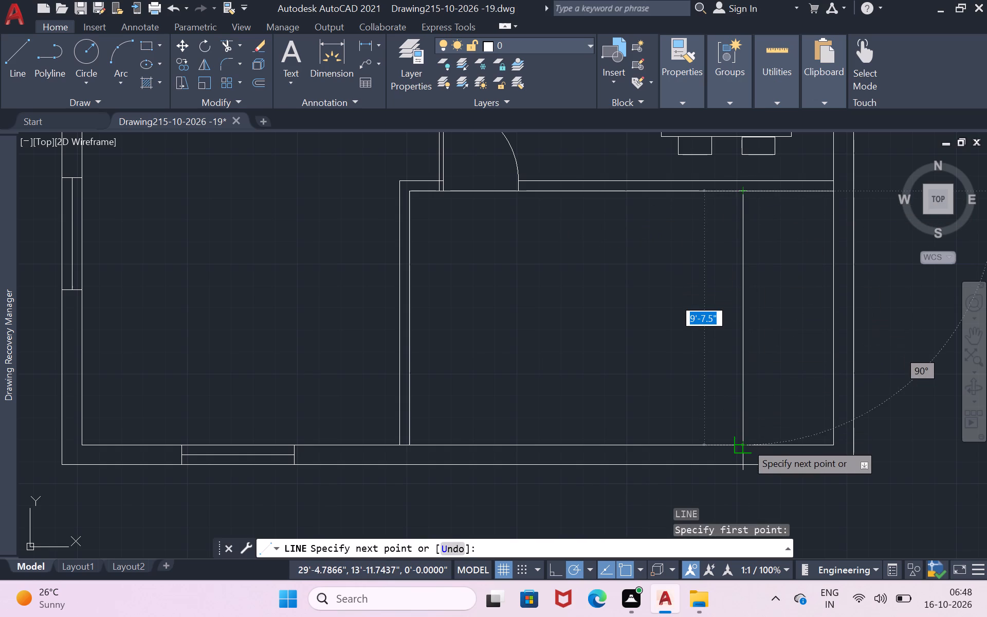
{"action": "left_click", "coordinate": [746, 443]}
{"action": "key", "text": "Return"}
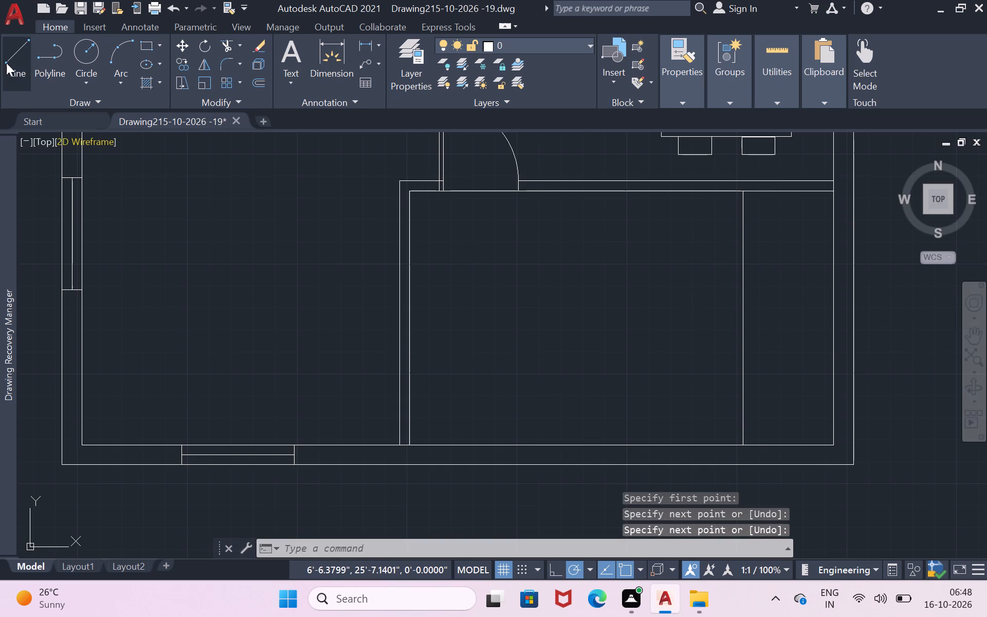
Start a line at the vertical line's upper end and draw an 8" segment leftward along the room's upper wall.
{"action": "left_click", "coordinate": [6, 63]}
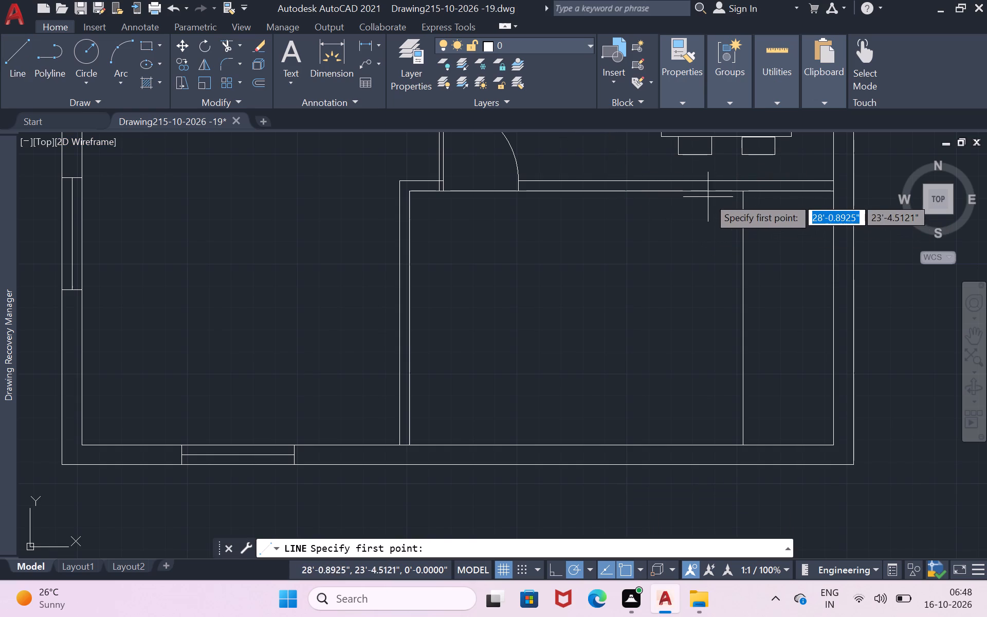
{"action": "left_click", "coordinate": [746, 192]}
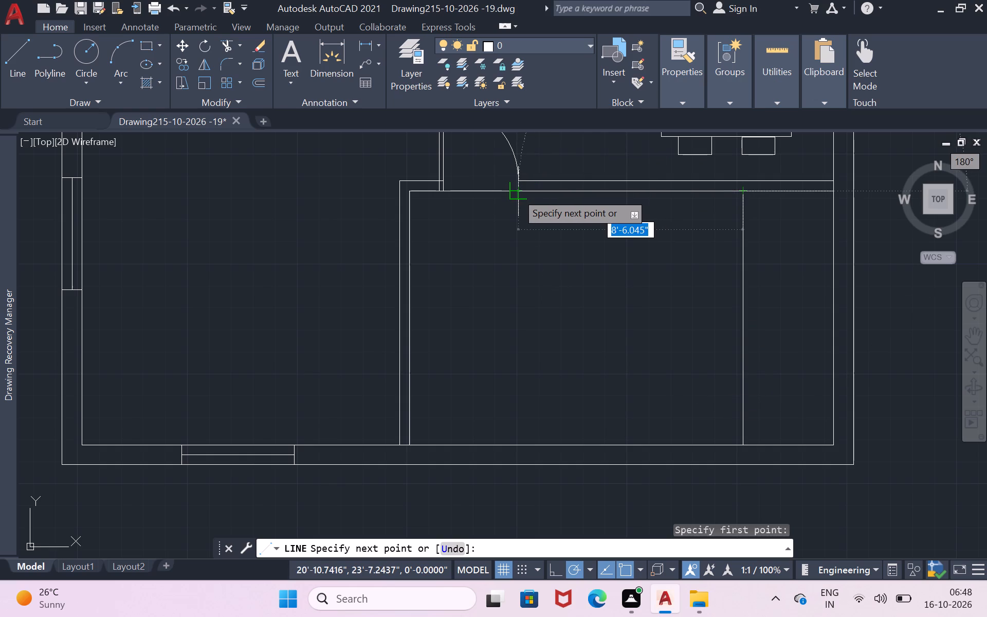
{"action": "type", "text": "10"}
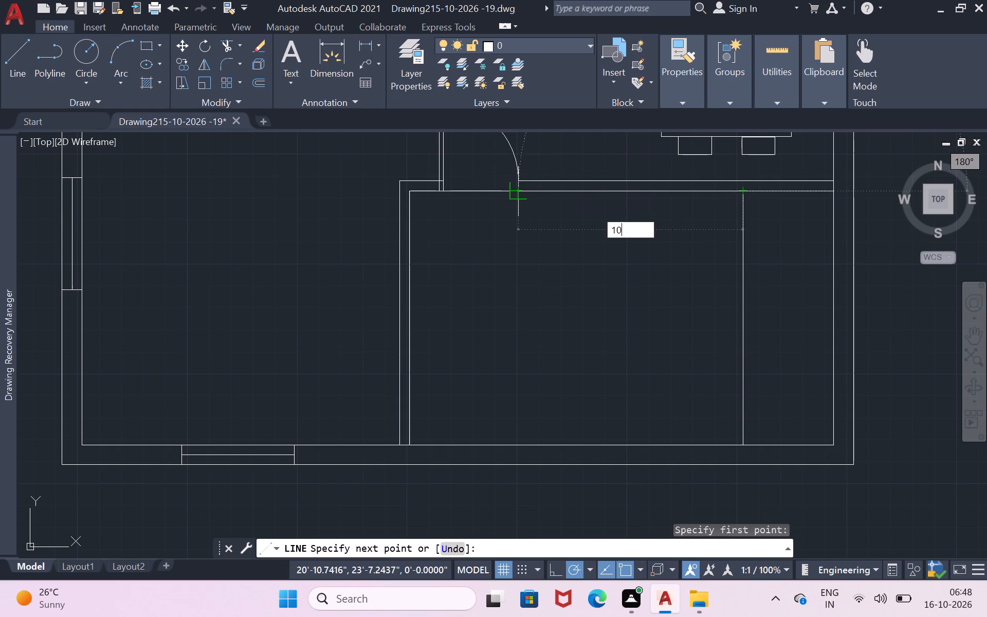
{"action": "key", "text": "BackSpace"}
{"action": "key", "text": "BackSpace"}
{"action": "key", "text": "8"}
{"action": "key", "text": "shift+quotedbl"}
{"action": "key", "text": "Return"}
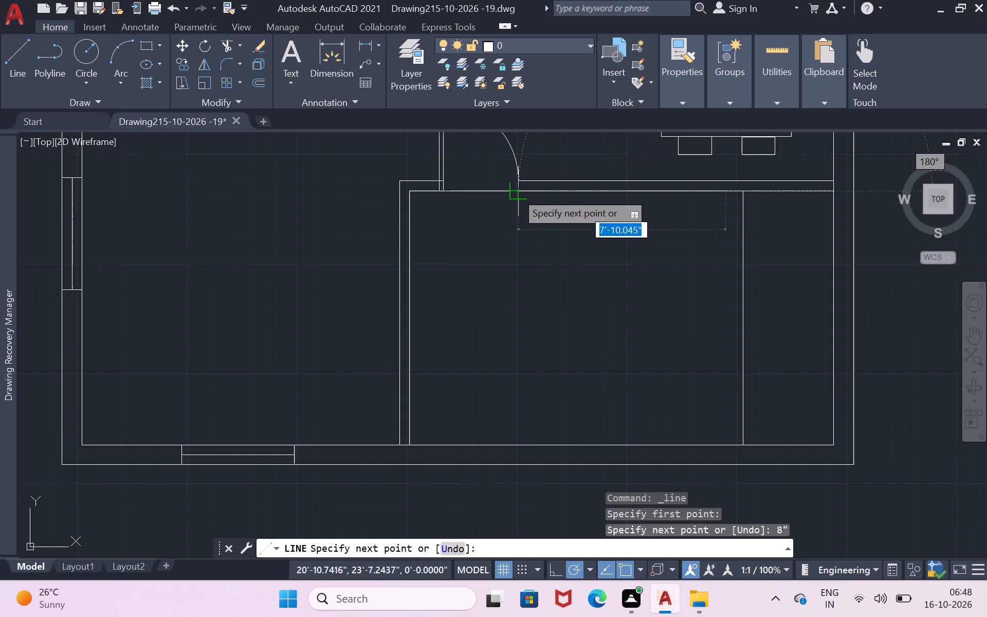
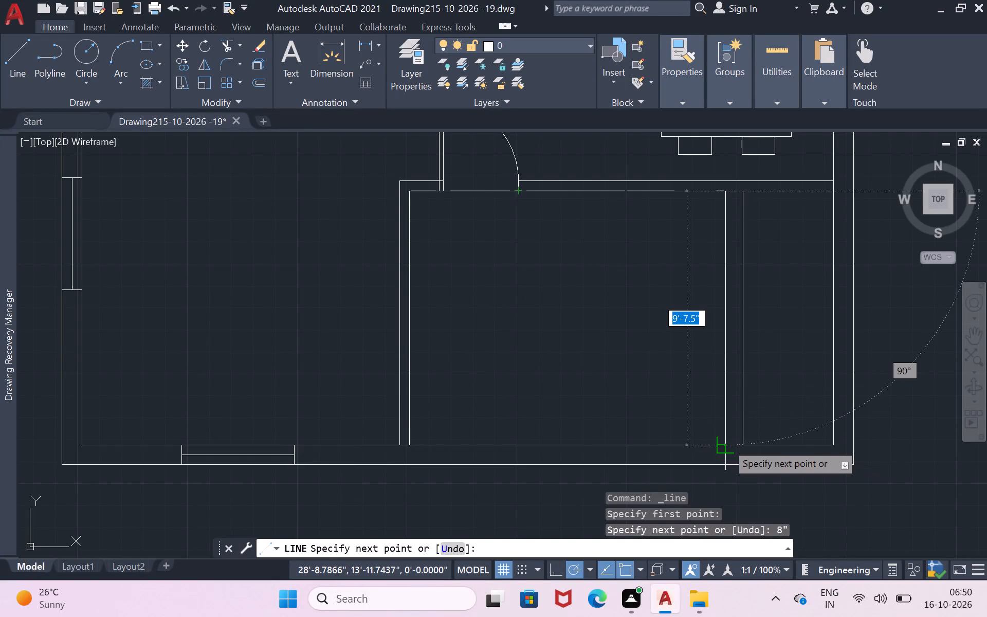
Continue the line 4'9" straight down from the upper wall and about 7'-10.6" leftward across the room, finishing the line.
{"action": "key", "text": "4"}
{"action": "key", "text": "apostrophe"}
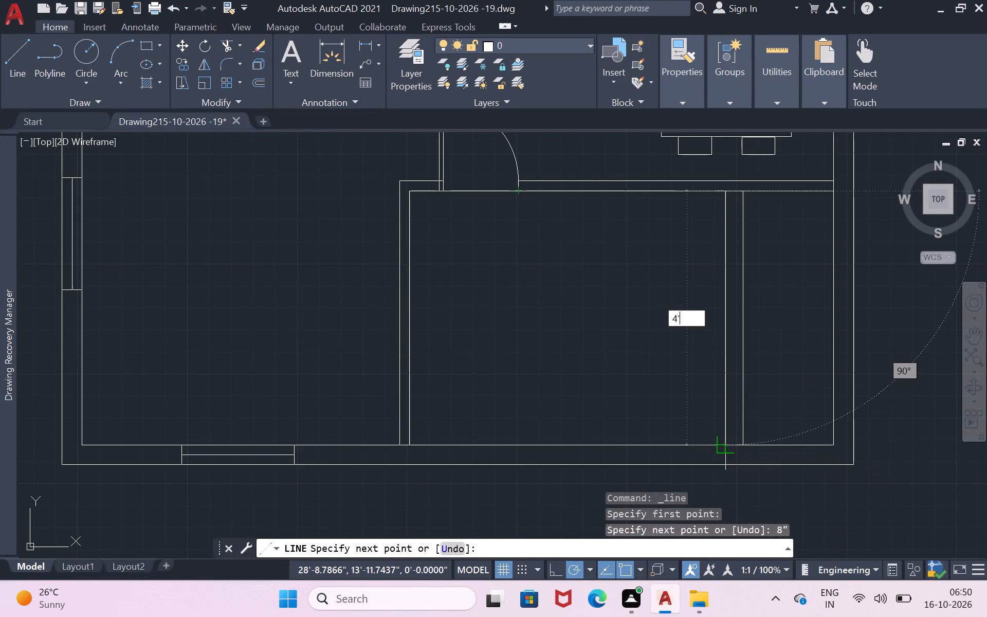
{"action": "key", "text": "9"}
{"action": "key", "text": "shift+quotedbl"}
{"action": "key", "text": "Return"}
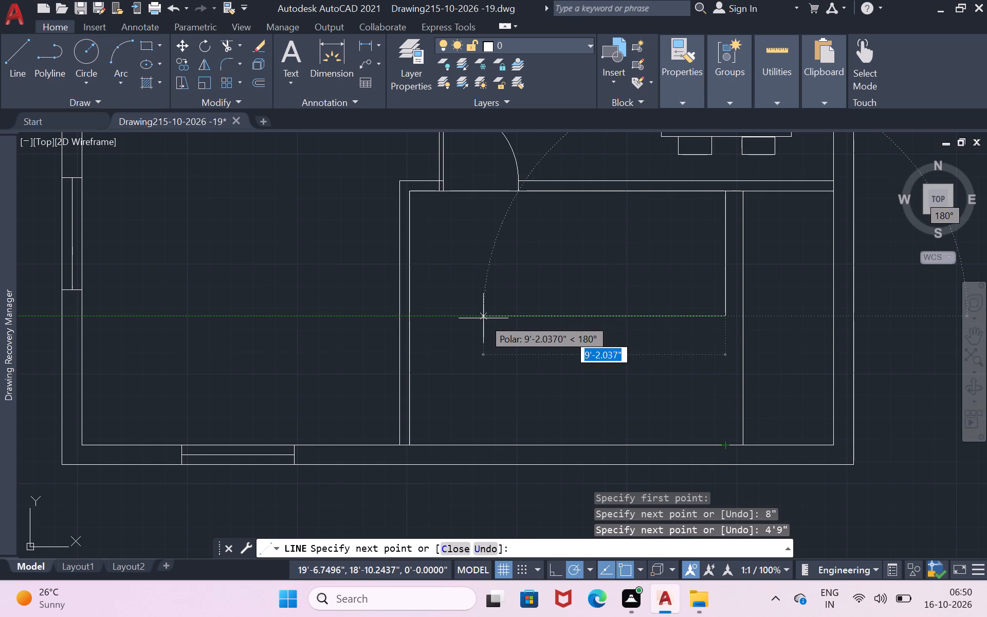
{"action": "left_click", "coordinate": [517, 313]}
{"action": "key", "text": "Return"}
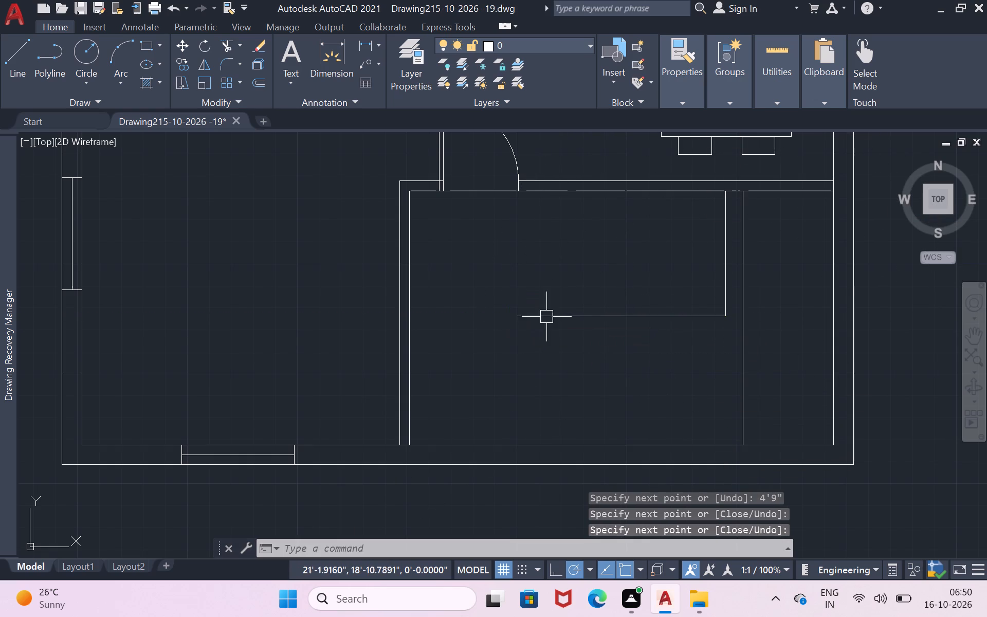
Offset the 4'9" vertical line leftward four times at 8" spacing to start the upper stair flight's treads.
{"action": "left_click", "coordinate": [727, 265]}
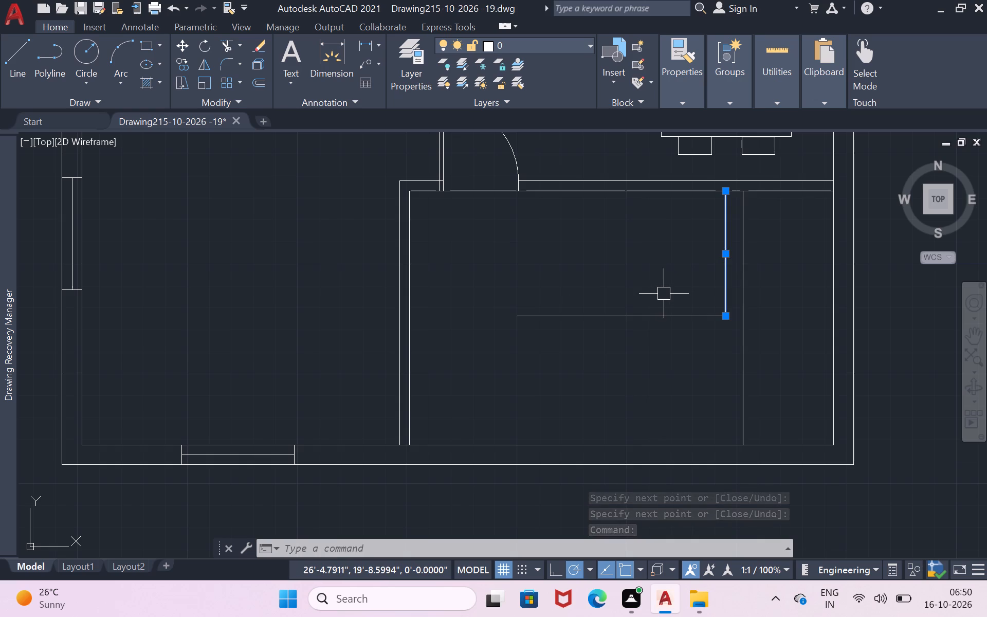
{"action": "key", "text": "o"}
{"action": "key", "text": "Return"}
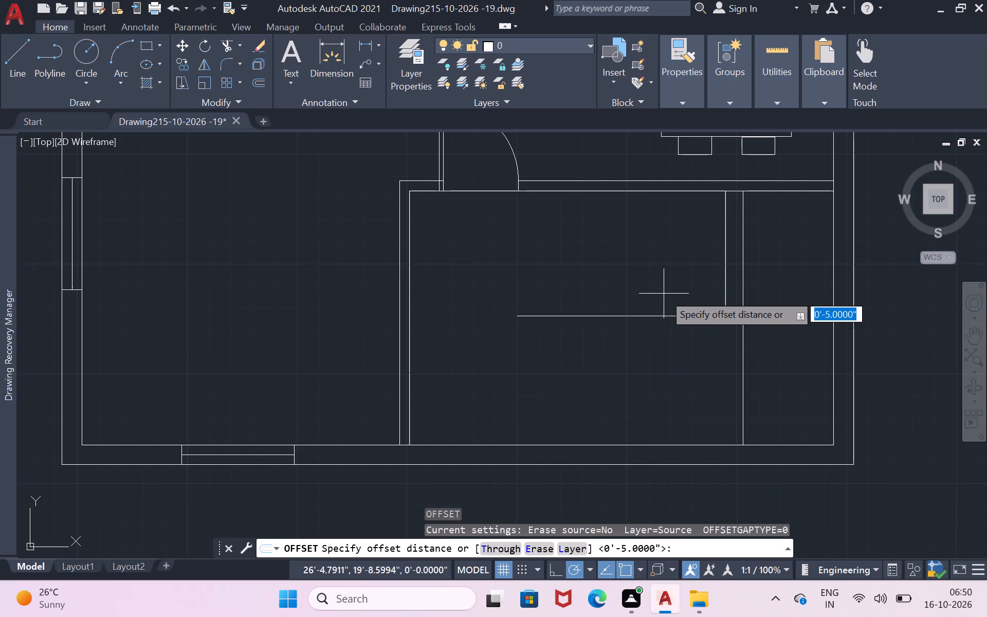
{"action": "left_click_drag", "start_coordinate": [722, 251], "coordinate": [714, 254]}
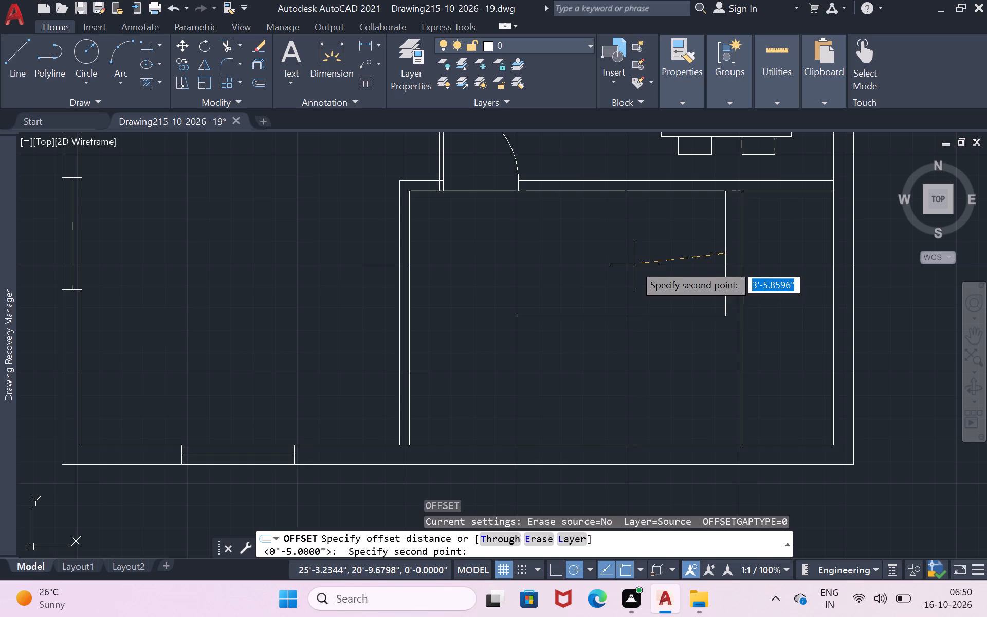
{"action": "key", "text": "8"}
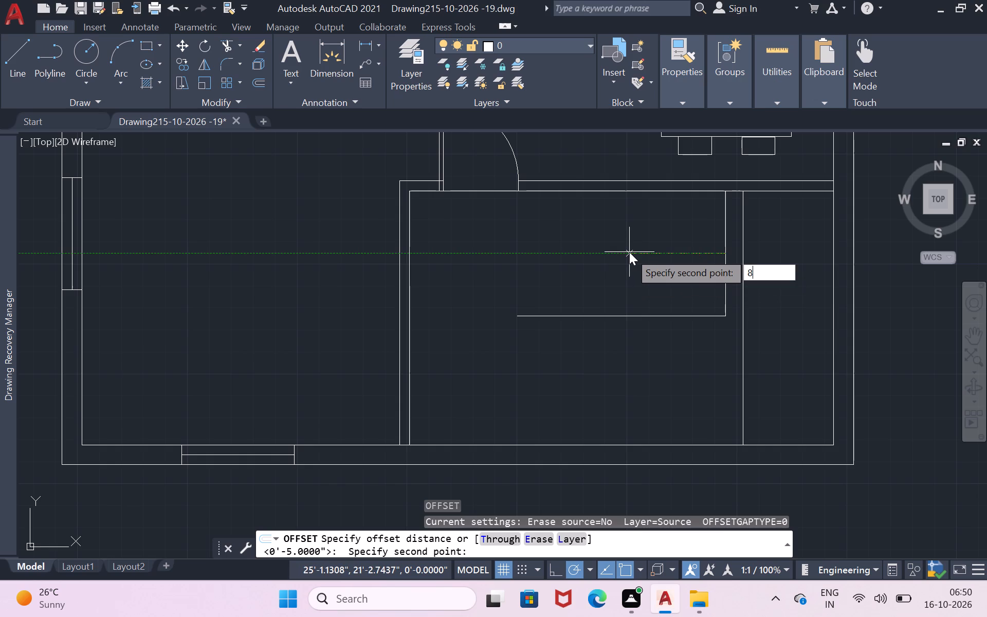
{"action": "key", "text": "shift+quotedbl"}
{"action": "key", "text": "Return"}
{"action": "left_click", "coordinate": [629, 252]}
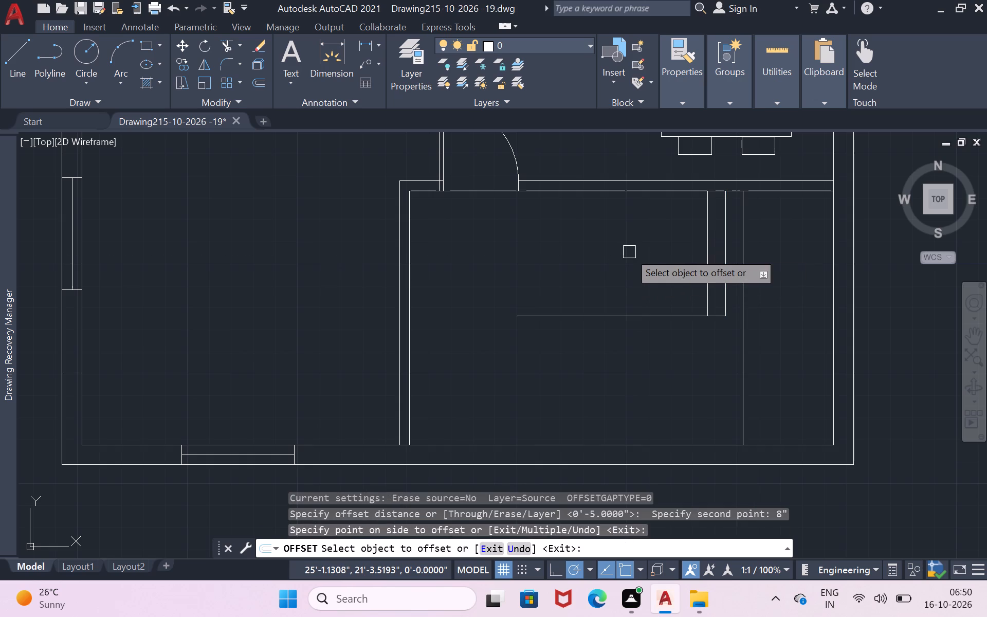
{"action": "left_click", "coordinate": [706, 242]}
{"action": "left_click", "coordinate": [681, 252]}
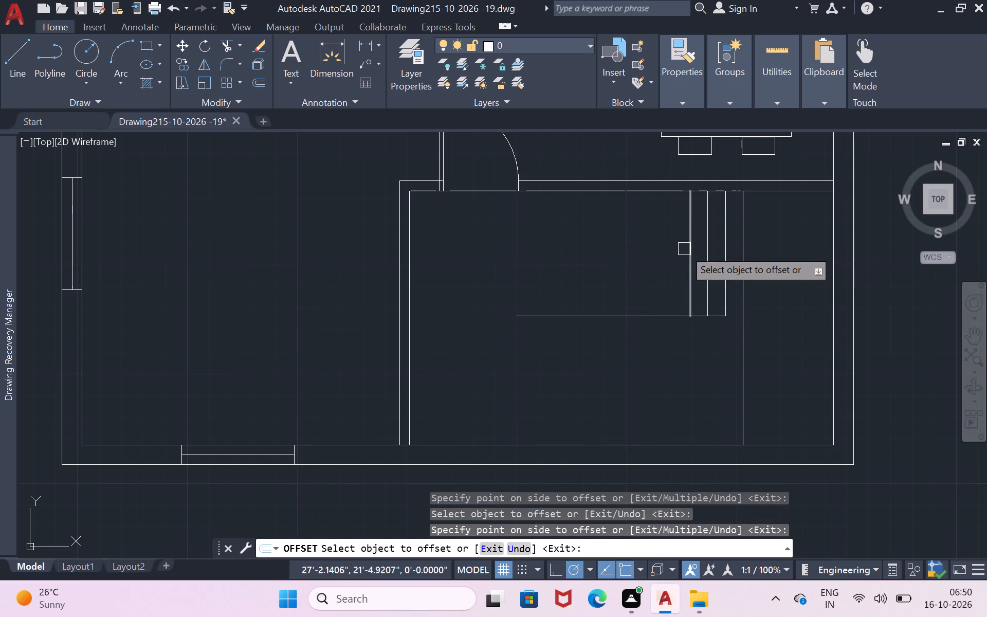
{"action": "left_click_drag", "start_coordinate": [690, 245], "coordinate": [639, 264]}
{"action": "left_click", "coordinate": [635, 264]}
{"action": "left_click_drag", "start_coordinate": [679, 258], "coordinate": [672, 260]}
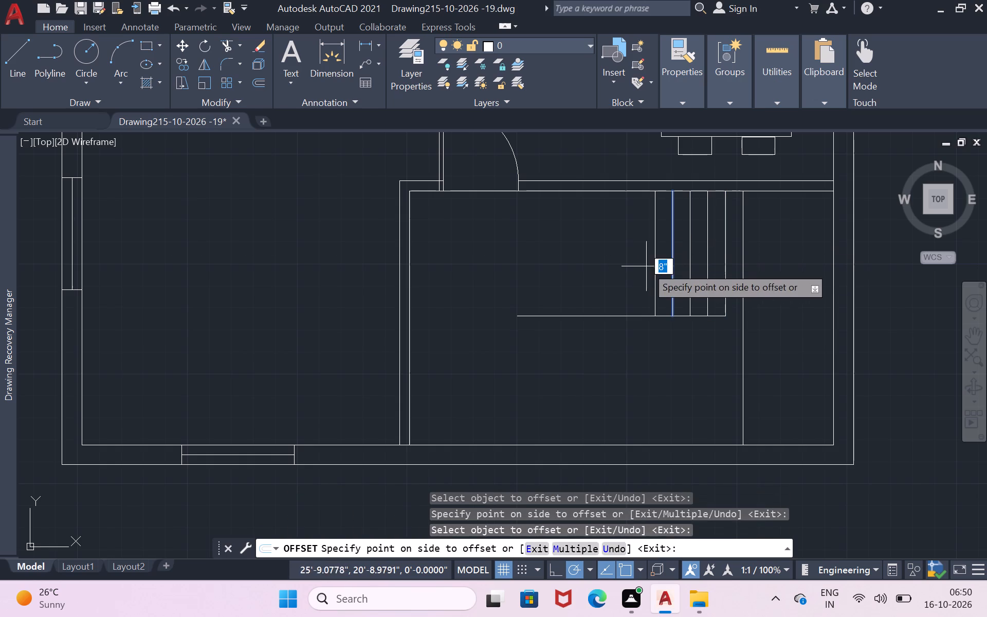
{"action": "left_click", "coordinate": [643, 266]}
Offset seven more tread lines leftward at the same 8" spacing, filling the upper flight along its horizontal base line.
{"action": "left_click", "coordinate": [657, 258]}
{"action": "left_click", "coordinate": [620, 258]}
{"action": "left_click", "coordinate": [639, 255]}
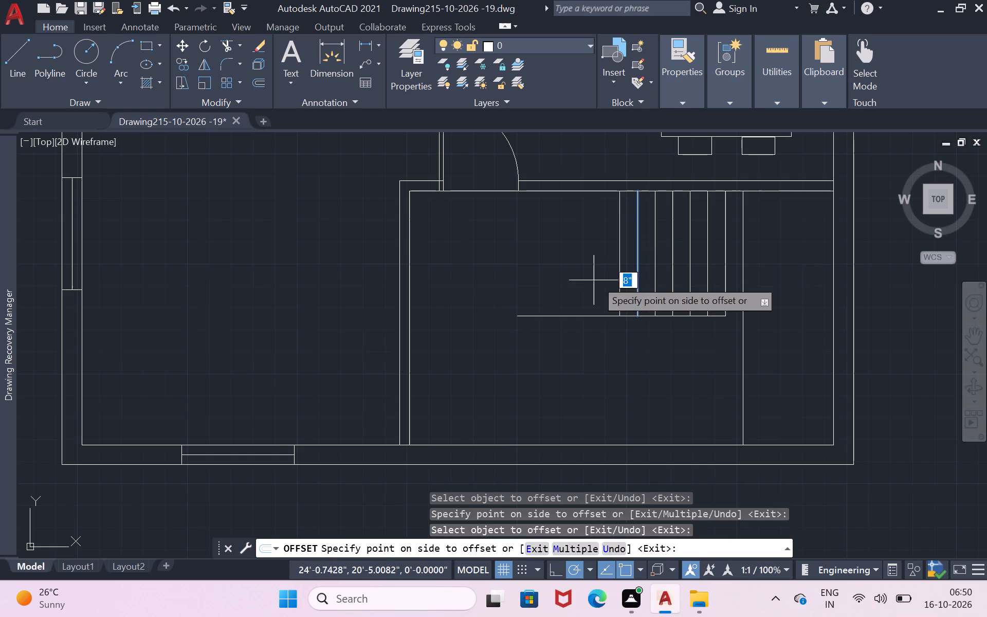
{"action": "left_click_drag", "start_coordinate": [591, 281], "coordinate": [597, 277]}
{"action": "left_click", "coordinate": [621, 261]}
{"action": "left_click", "coordinate": [597, 271]}
{"action": "left_click_drag", "start_coordinate": [608, 262], "coordinate": [603, 265]}
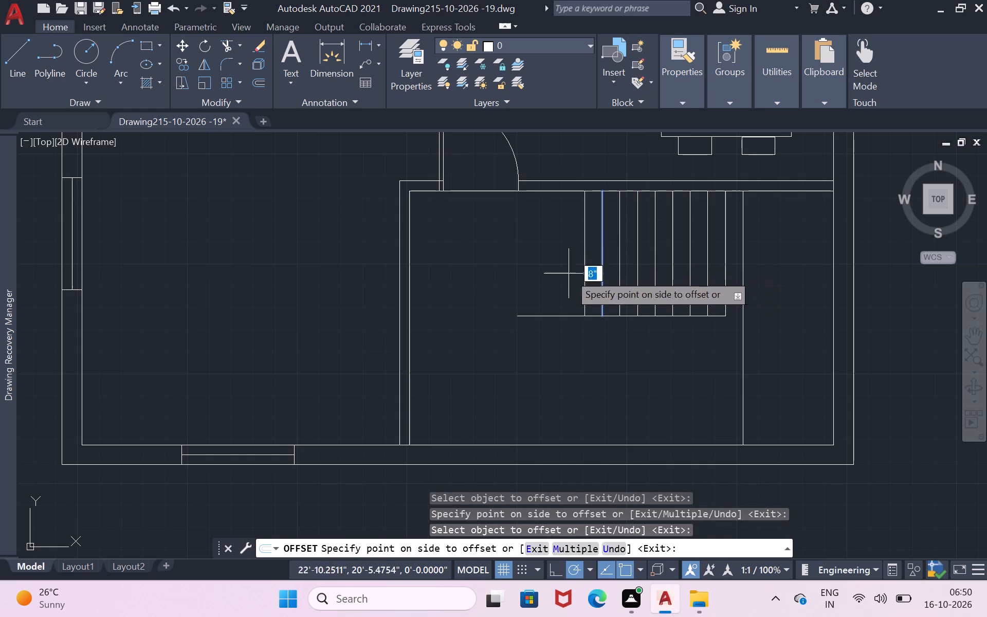
{"action": "left_click", "coordinate": [568, 273]}
{"action": "left_click", "coordinate": [580, 264]}
{"action": "left_click", "coordinate": [533, 274]}
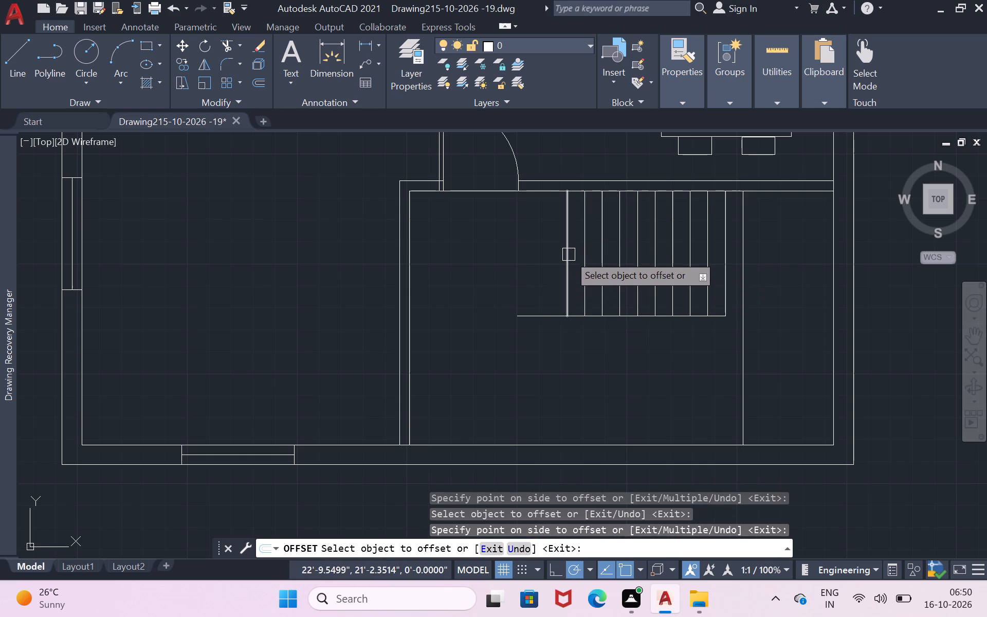
{"action": "left_click", "coordinate": [569, 254]}
{"action": "left_click", "coordinate": [544, 260]}
{"action": "left_click_drag", "start_coordinate": [549, 262], "coordinate": [525, 268]}
{"action": "left_click", "coordinate": [524, 267]}
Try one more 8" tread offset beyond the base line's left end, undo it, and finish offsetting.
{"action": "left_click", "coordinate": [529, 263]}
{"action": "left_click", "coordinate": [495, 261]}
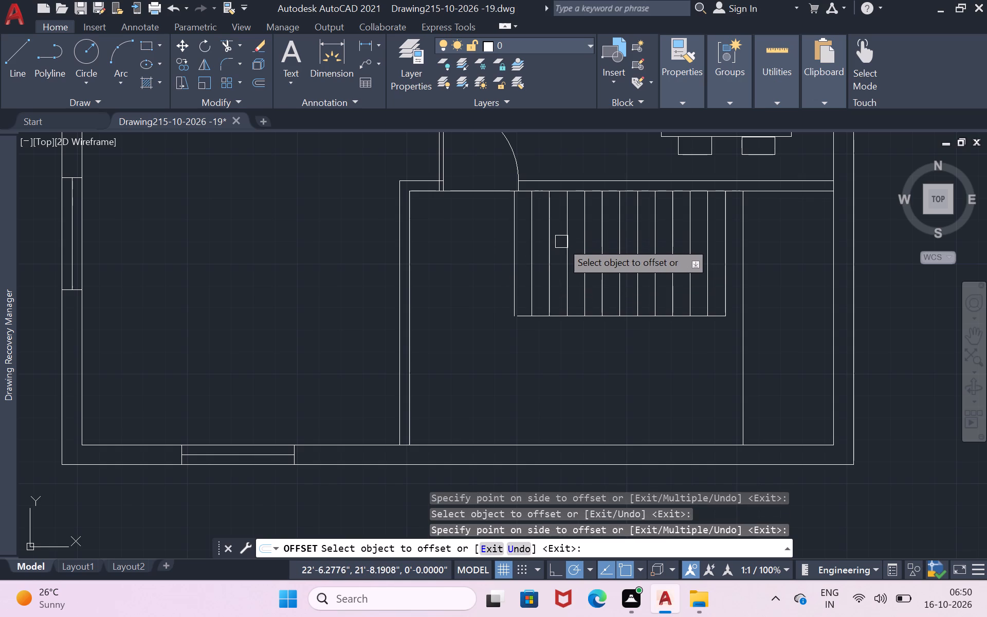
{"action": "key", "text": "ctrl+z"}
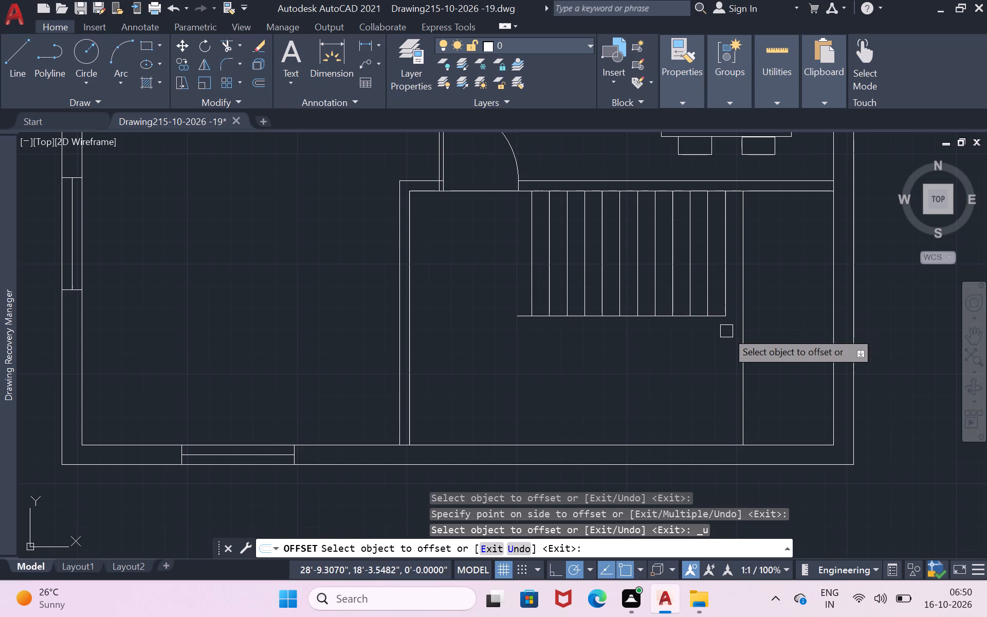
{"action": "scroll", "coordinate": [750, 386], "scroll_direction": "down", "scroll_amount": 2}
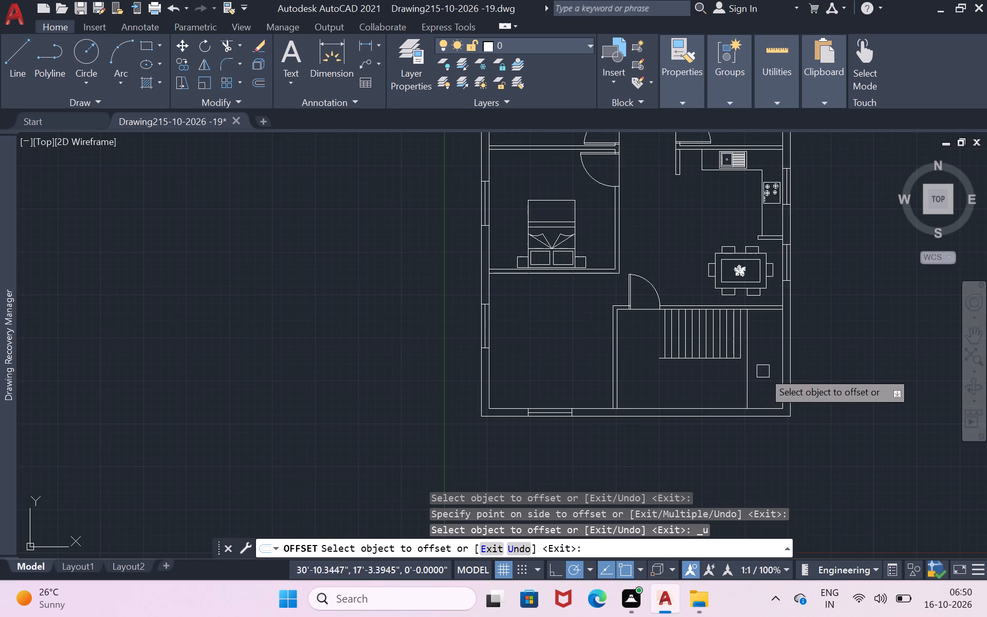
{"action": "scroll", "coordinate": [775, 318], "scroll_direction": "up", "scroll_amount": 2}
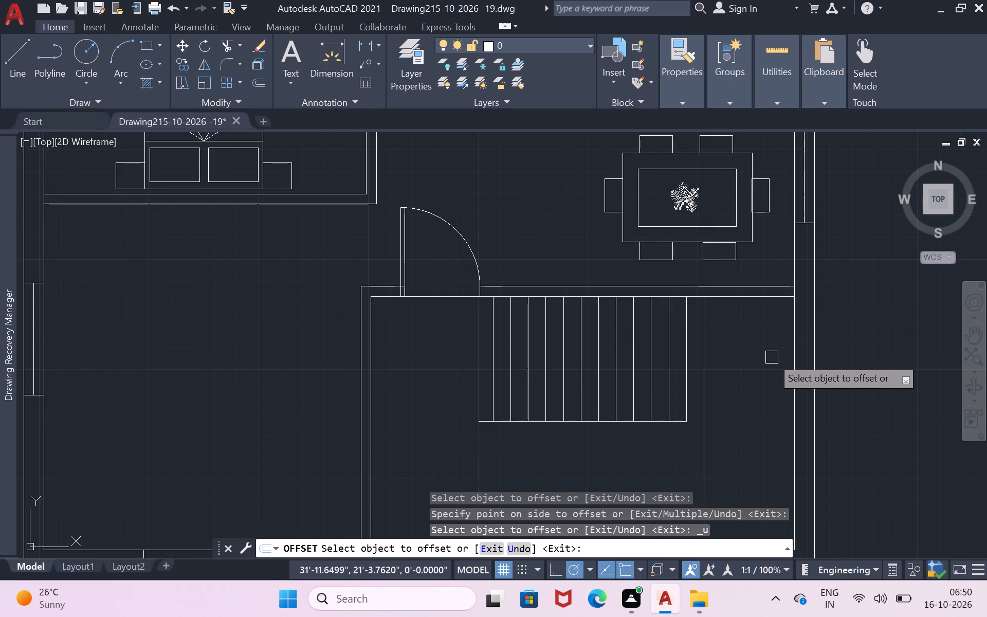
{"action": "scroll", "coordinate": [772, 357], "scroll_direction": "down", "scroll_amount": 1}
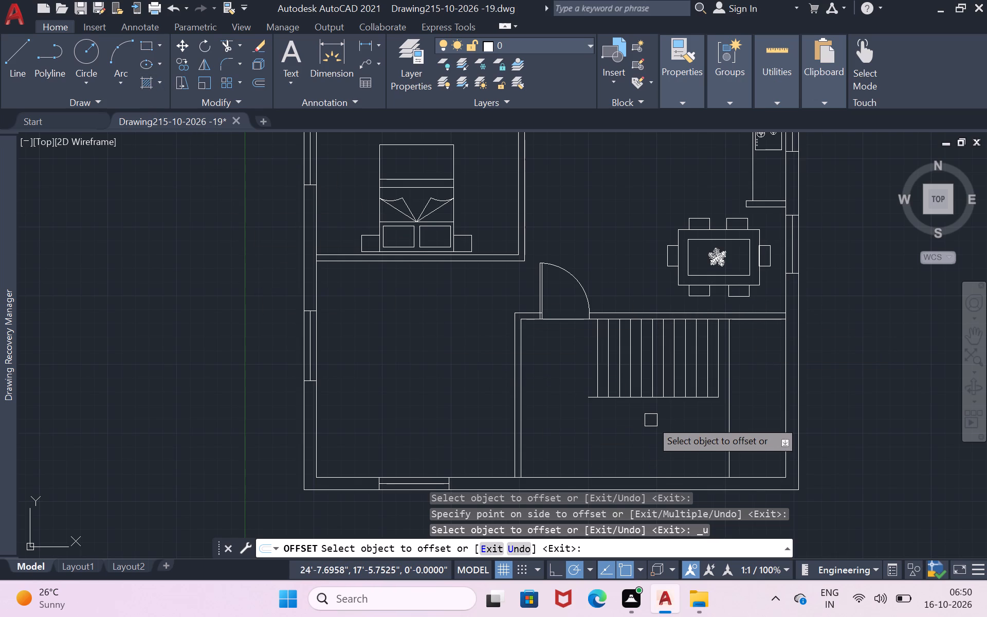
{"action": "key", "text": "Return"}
Draw a 4'-10.5" vertical line from the upper flight's lower right corner down to the room's lower wall.
{"action": "scroll", "coordinate": [681, 396], "scroll_direction": "up", "scroll_amount": 2}
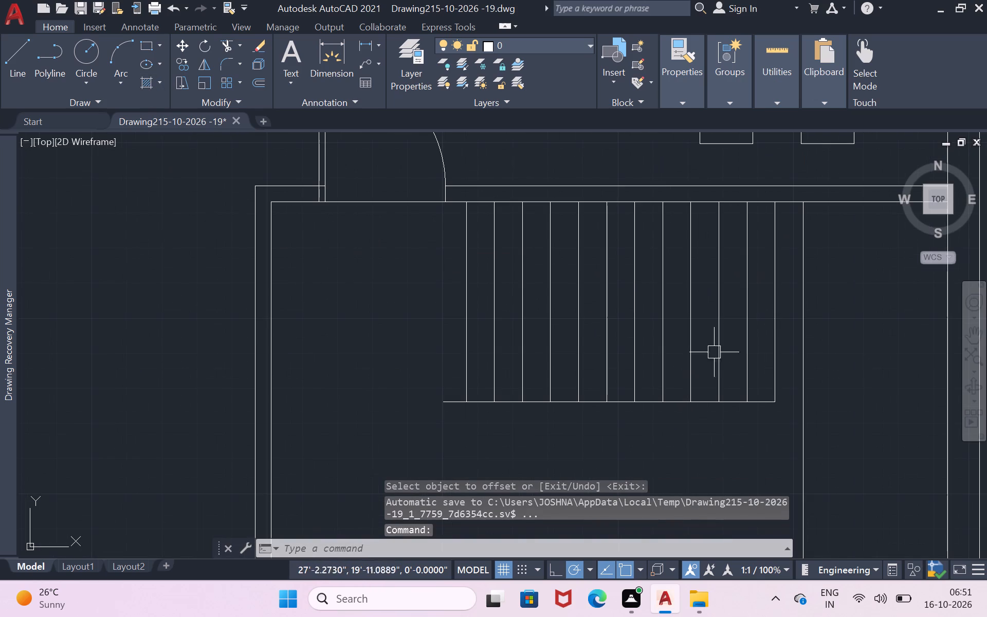
{"action": "scroll", "coordinate": [781, 382], "scroll_direction": "down", "scroll_amount": 2}
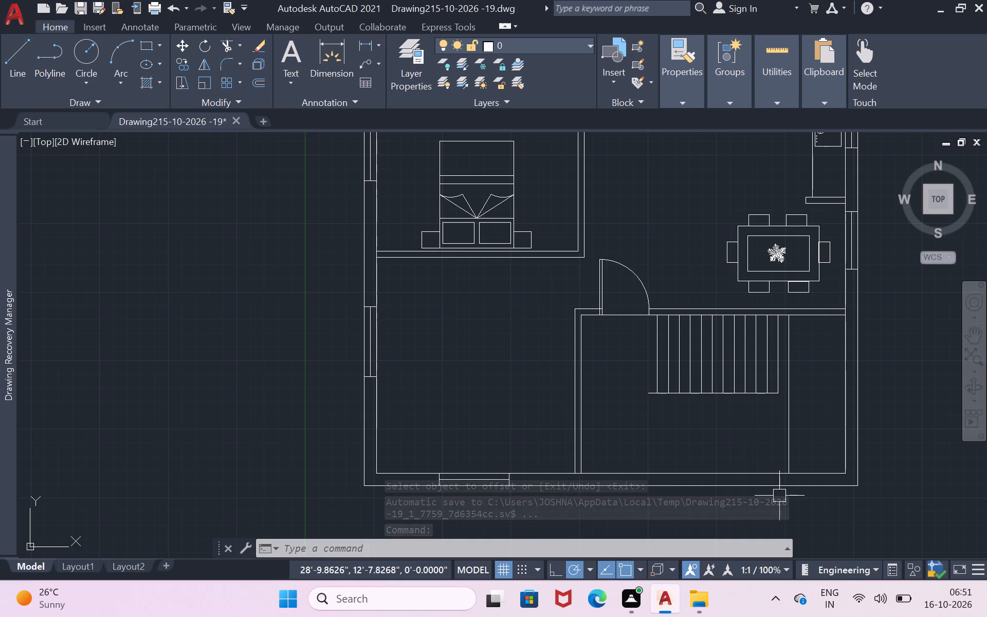
{"action": "key", "text": "l"}
{"action": "key", "text": "Return"}
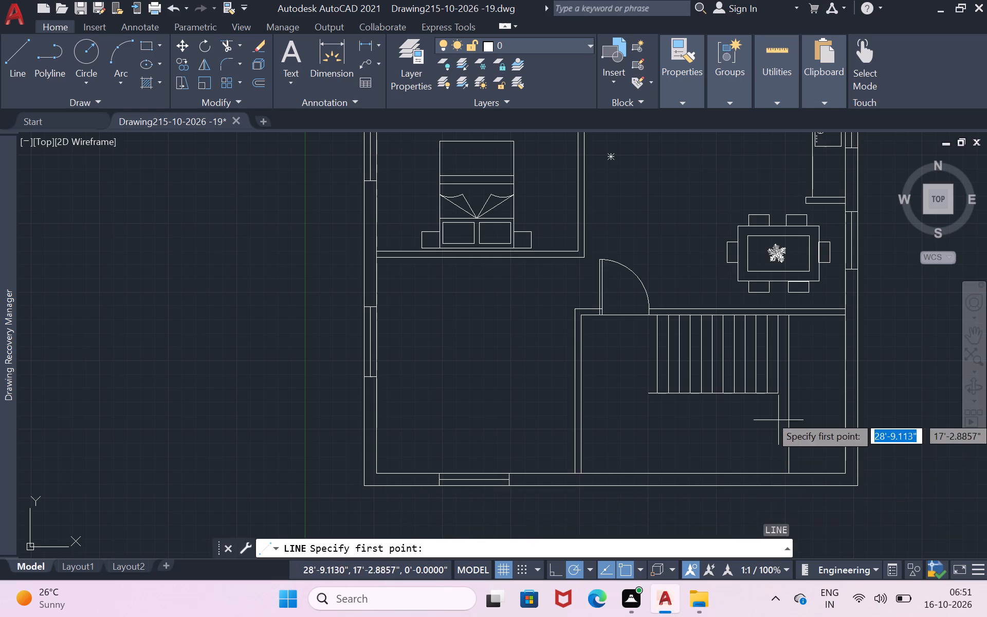
{"action": "left_click", "coordinate": [779, 391]}
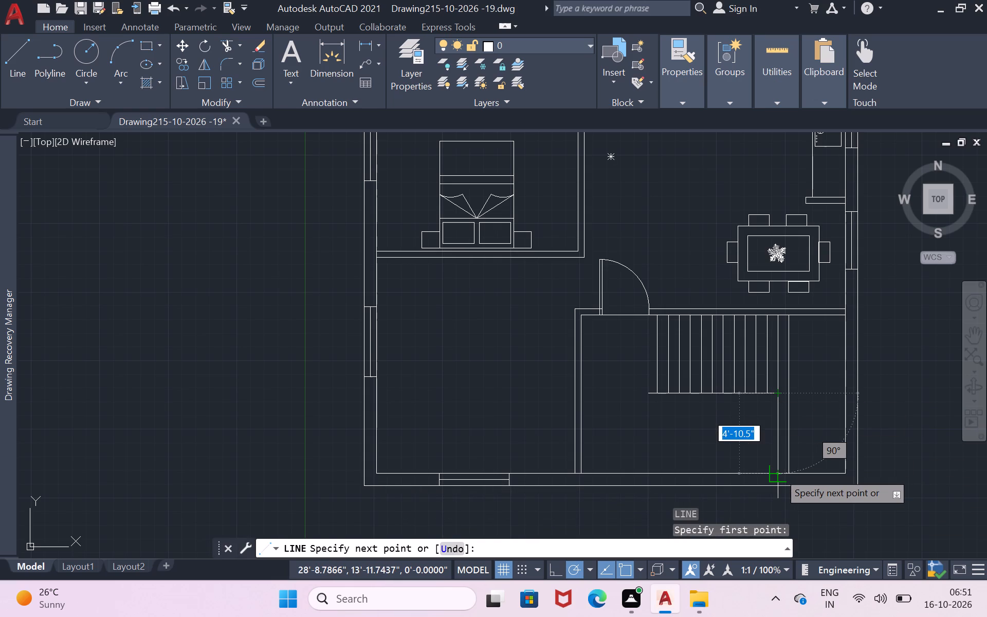
{"action": "left_click", "coordinate": [778, 472]}
{"action": "key", "text": "Return"}
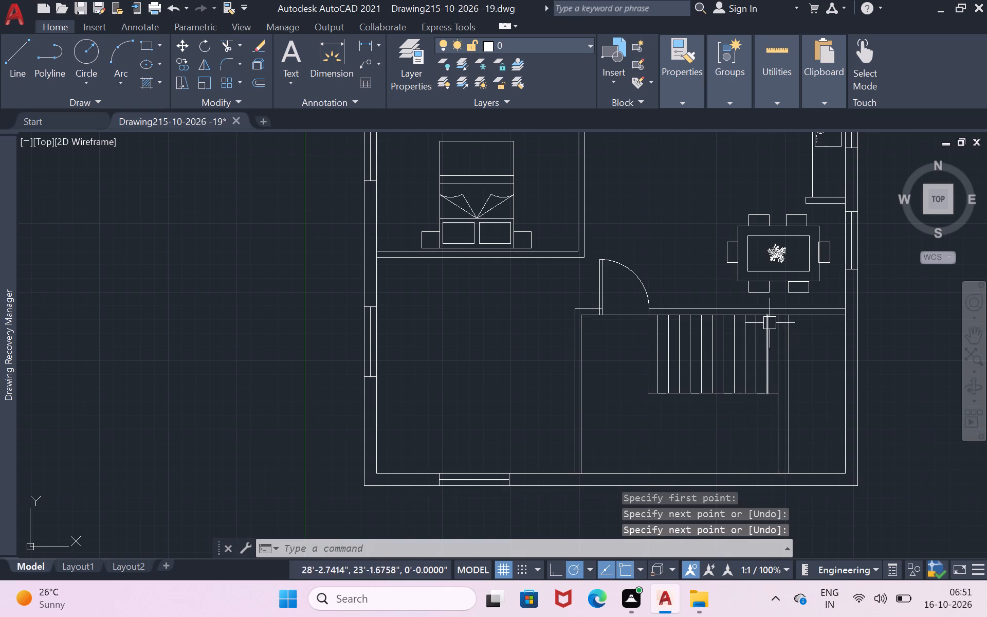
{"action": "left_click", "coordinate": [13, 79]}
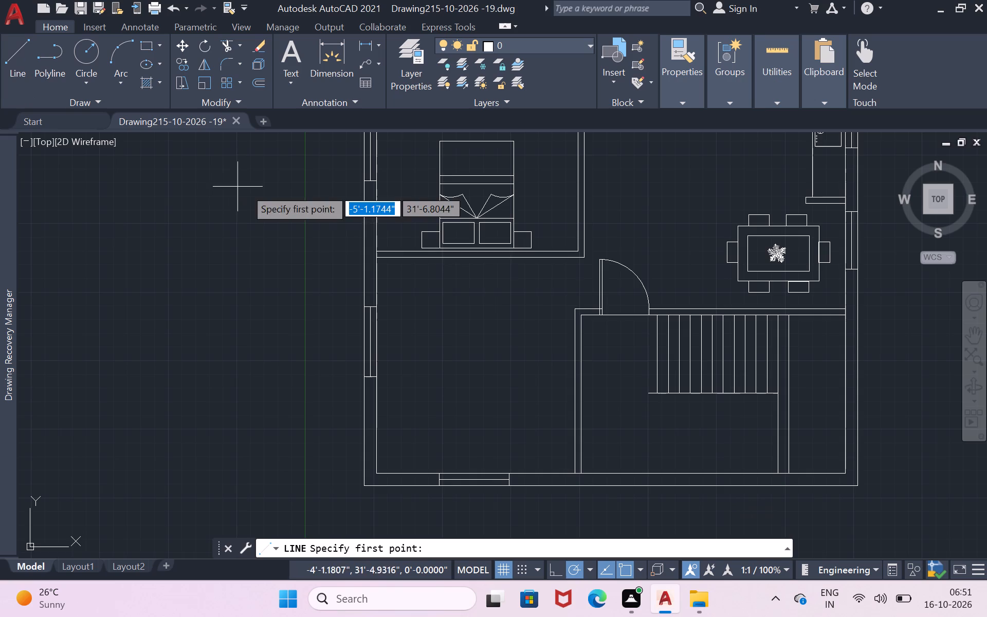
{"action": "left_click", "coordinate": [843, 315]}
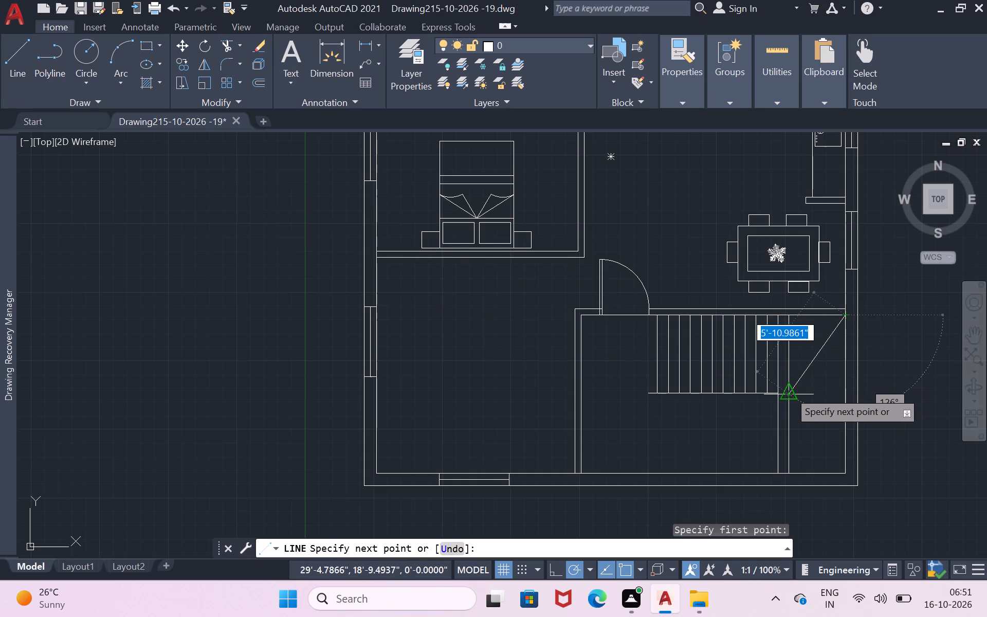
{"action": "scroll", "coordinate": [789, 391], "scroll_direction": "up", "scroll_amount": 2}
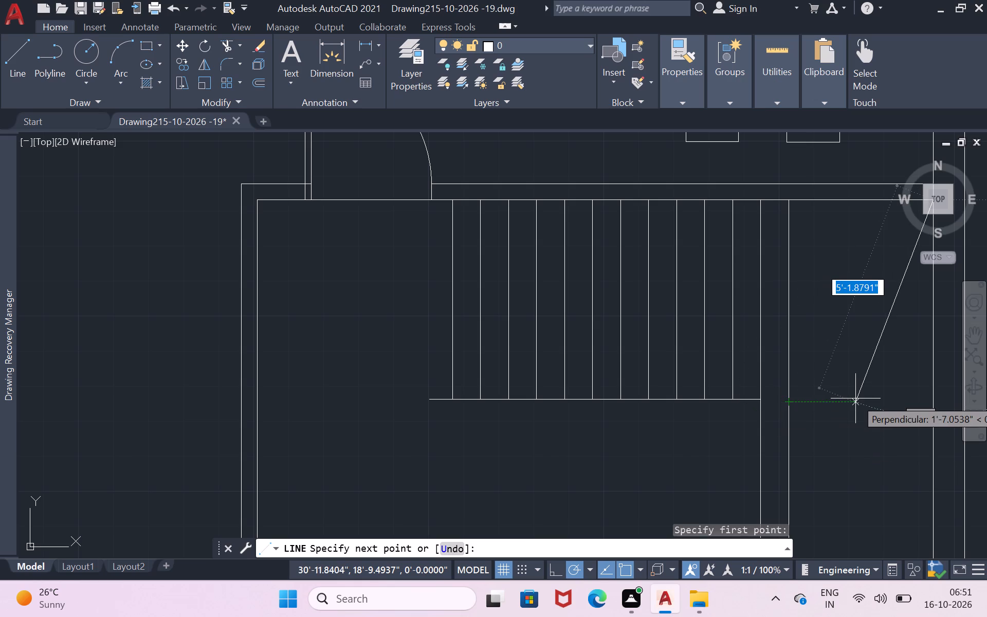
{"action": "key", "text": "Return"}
Offset the 4'-10.5" vertical line leftward twice at 8" spacing to start the lower stair flight's treads.
{"action": "scroll", "coordinate": [821, 367], "scroll_direction": "down", "scroll_amount": 2}
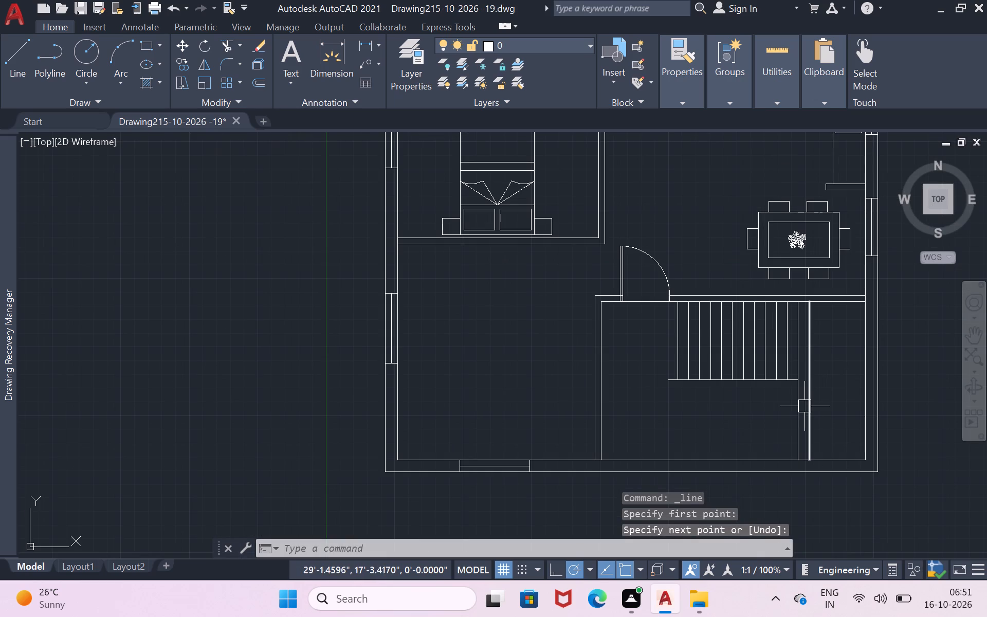
{"action": "left_click", "coordinate": [795, 411]}
{"action": "key", "text": "o"}
{"action": "key", "text": "Return"}
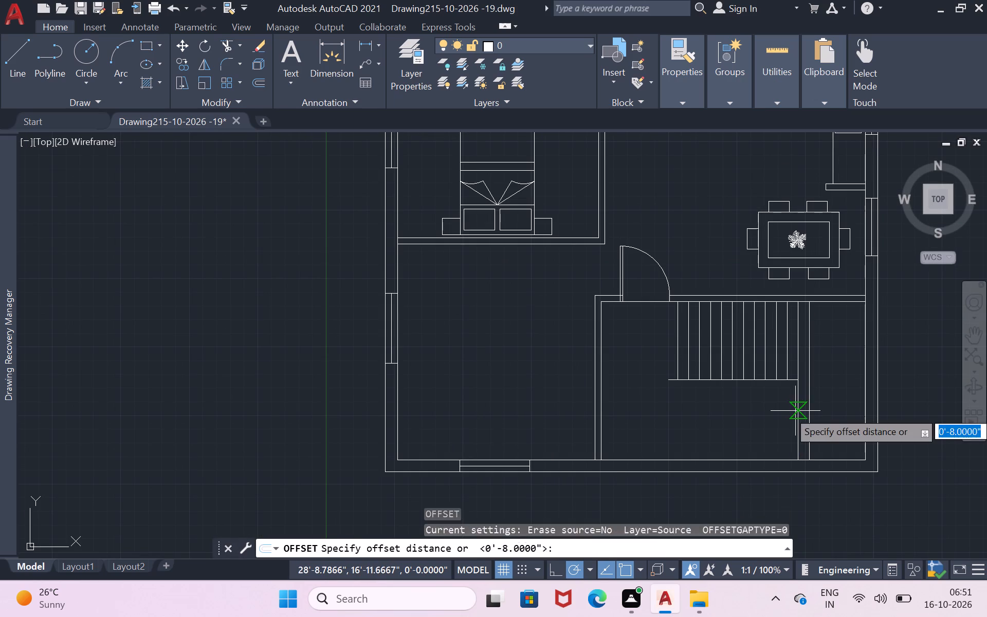
{"action": "left_click", "coordinate": [795, 411]}
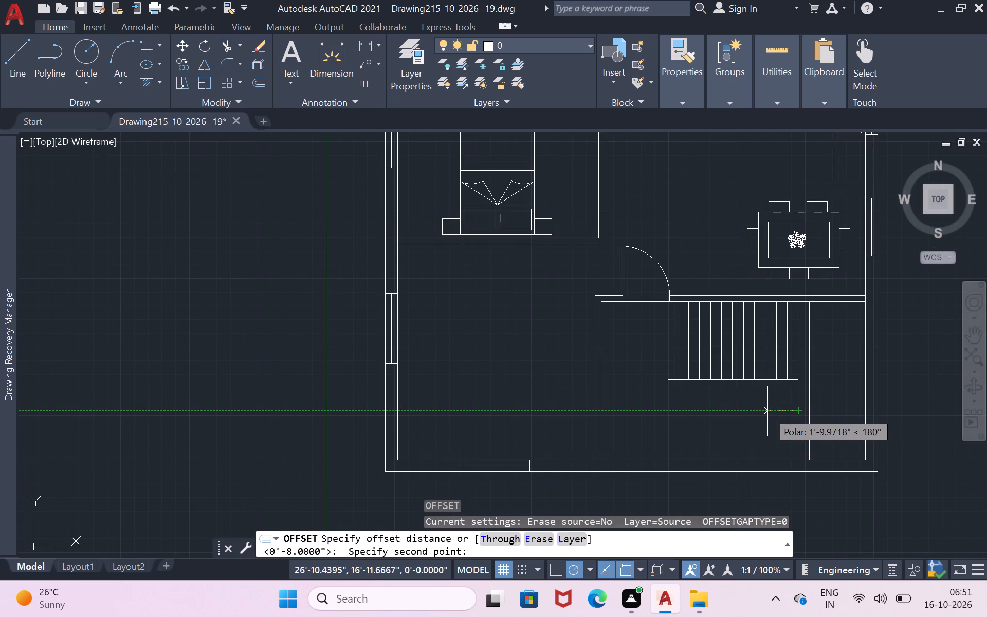
{"action": "type", "text": "8\""}
{"action": "key", "text": "Return"}
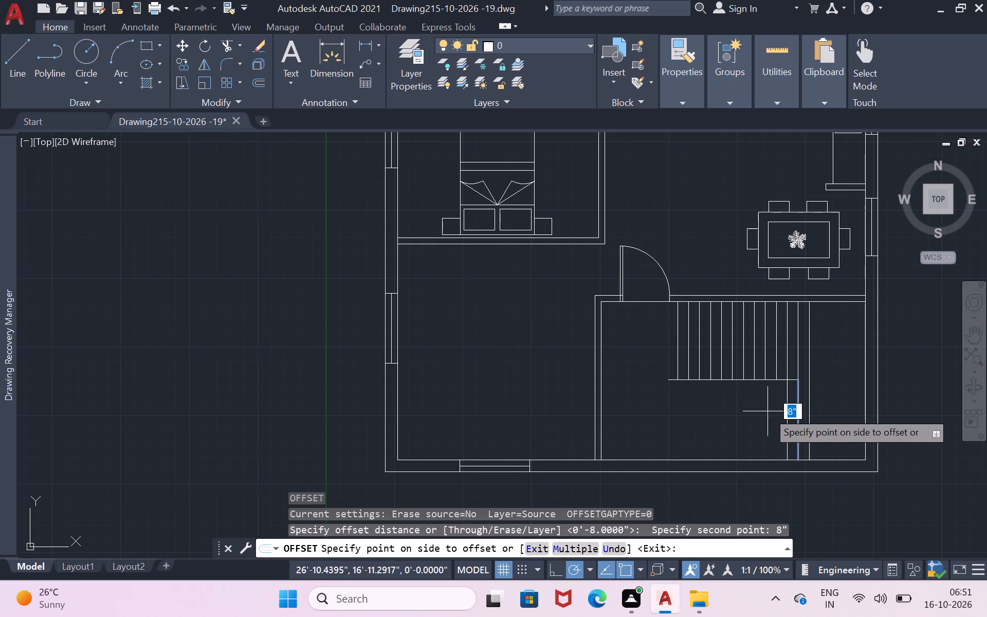
{"action": "left_click", "coordinate": [767, 411]}
{"action": "left_click_drag", "start_coordinate": [786, 410], "coordinate": [780, 409]}
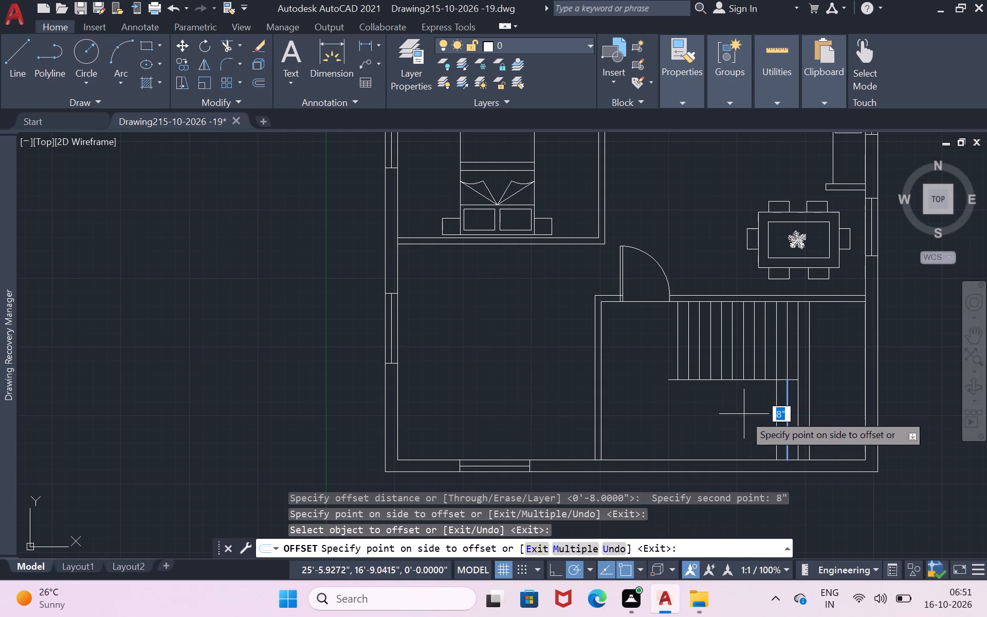
{"action": "left_click", "coordinate": [743, 413]}
Continue offsetting the lower flight's tread lines leftward at 8" spacing until they align with the upper flight's leftmost tread.
{"action": "left_click", "coordinate": [781, 412]}
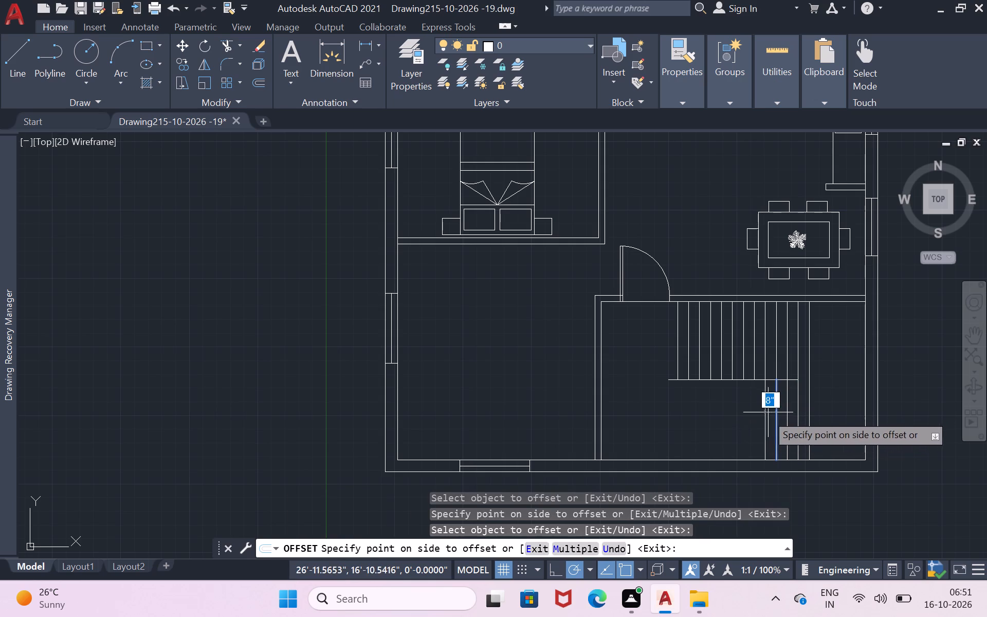
{"action": "left_click", "coordinate": [748, 419]}
{"action": "left_click", "coordinate": [760, 418]}
{"action": "left_click", "coordinate": [751, 419]}
{"action": "left_click", "coordinate": [753, 415]}
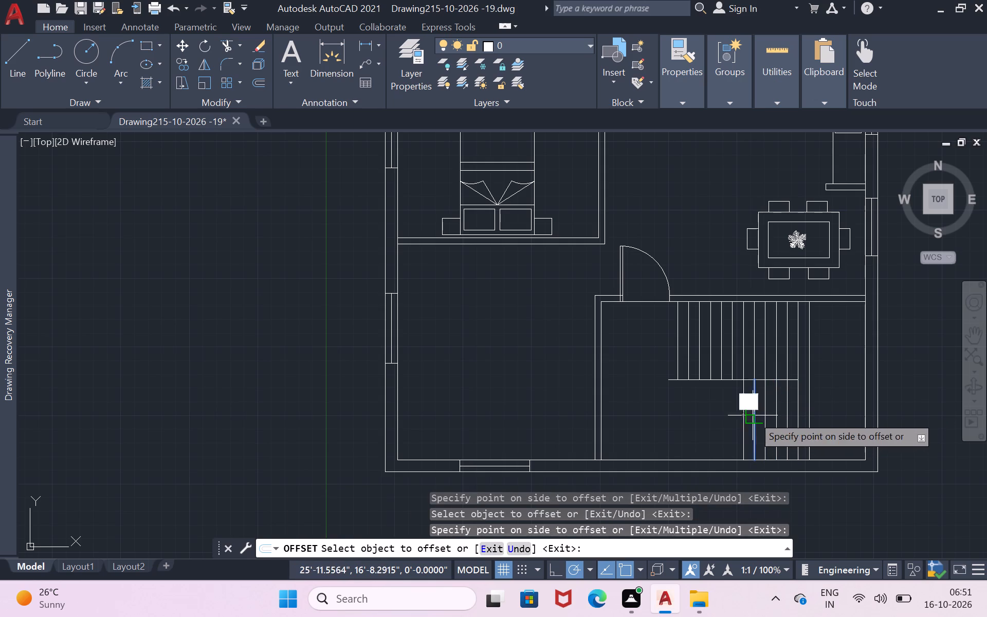
{"action": "left_click", "coordinate": [668, 423]}
{"action": "left_click", "coordinate": [742, 412]}
{"action": "left_click", "coordinate": [716, 414]}
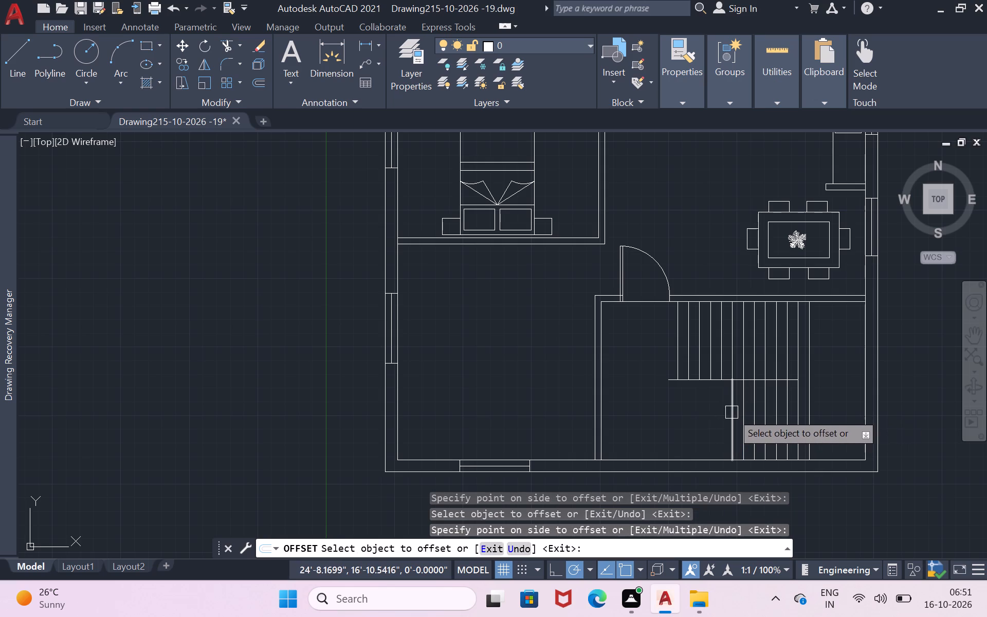
{"action": "left_click", "coordinate": [732, 413]}
{"action": "left_click", "coordinate": [718, 414]}
{"action": "left_click", "coordinate": [721, 410]}
{"action": "left_click", "coordinate": [669, 428]}
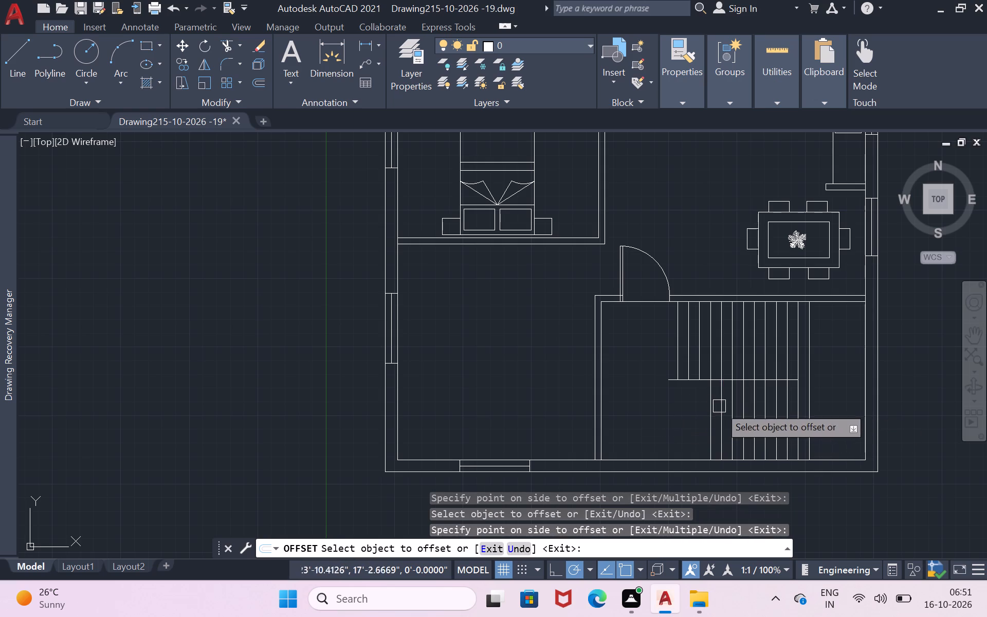
{"action": "left_click", "coordinate": [715, 412]}
{"action": "left_click", "coordinate": [693, 421]}
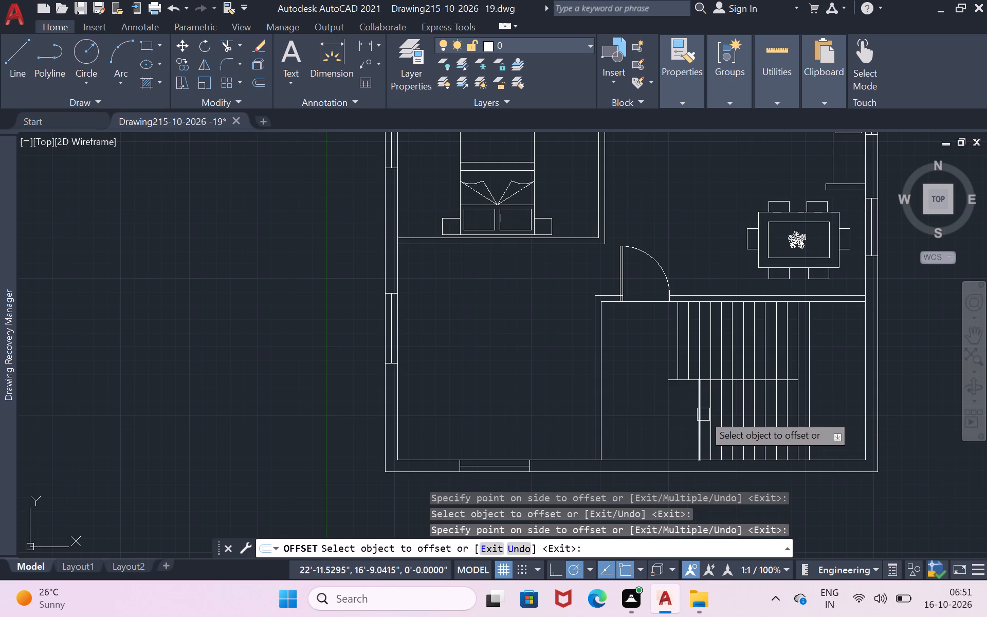
{"action": "left_click_drag", "start_coordinate": [703, 414], "coordinate": [698, 417]}
{"action": "left_click", "coordinate": [655, 425]}
{"action": "left_click", "coordinate": [689, 416]}
{"action": "left_click", "coordinate": [671, 419]}
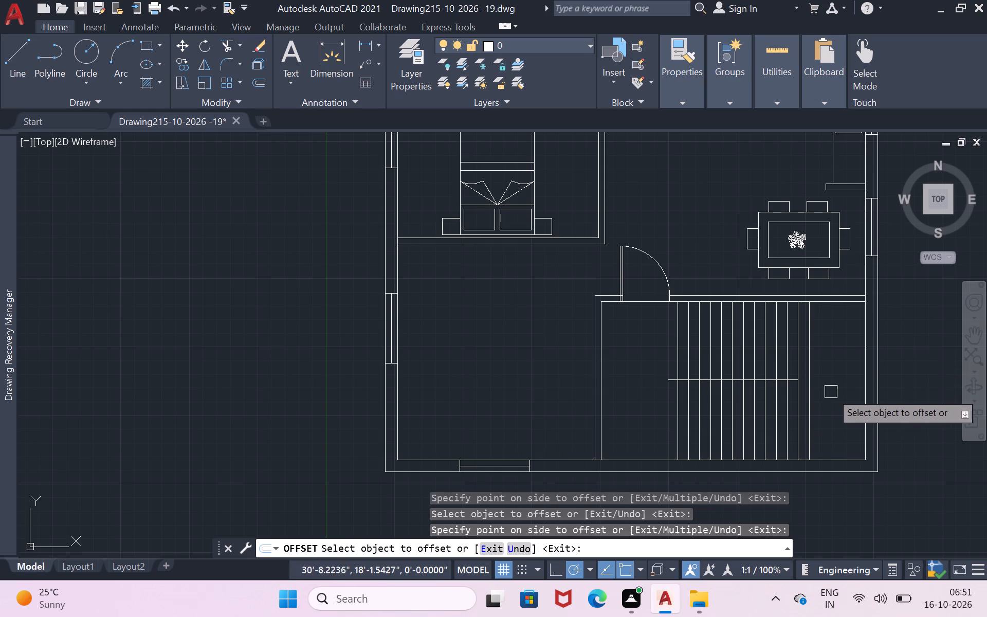
Draw a short horizontal line extending the dividing line between the two flights to the rightmost tread line.
{"action": "scroll", "coordinate": [837, 392], "scroll_direction": "up", "scroll_amount": 1}
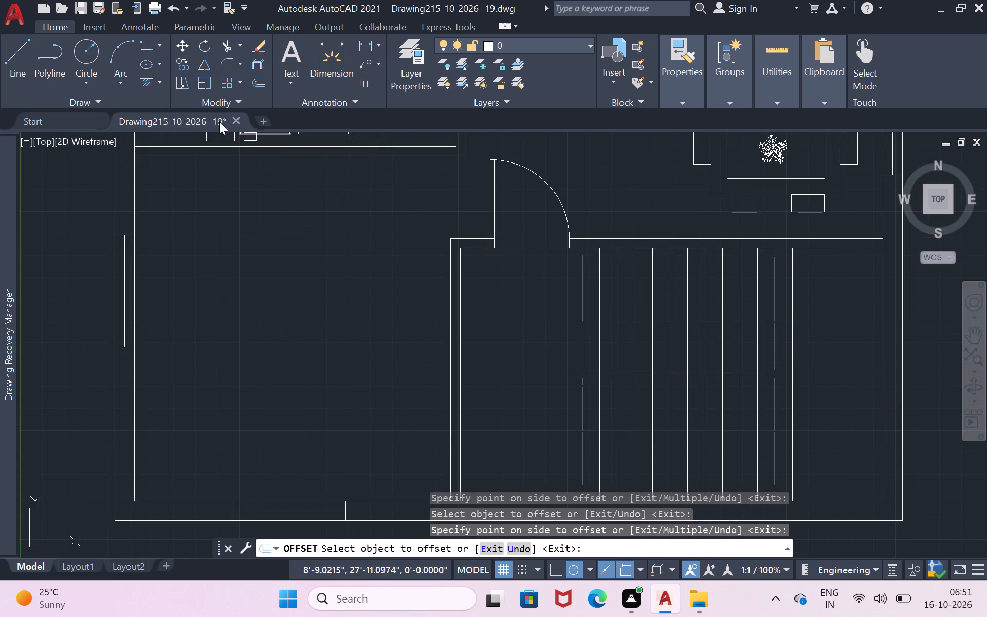
{"action": "left_click", "coordinate": [8, 68]}
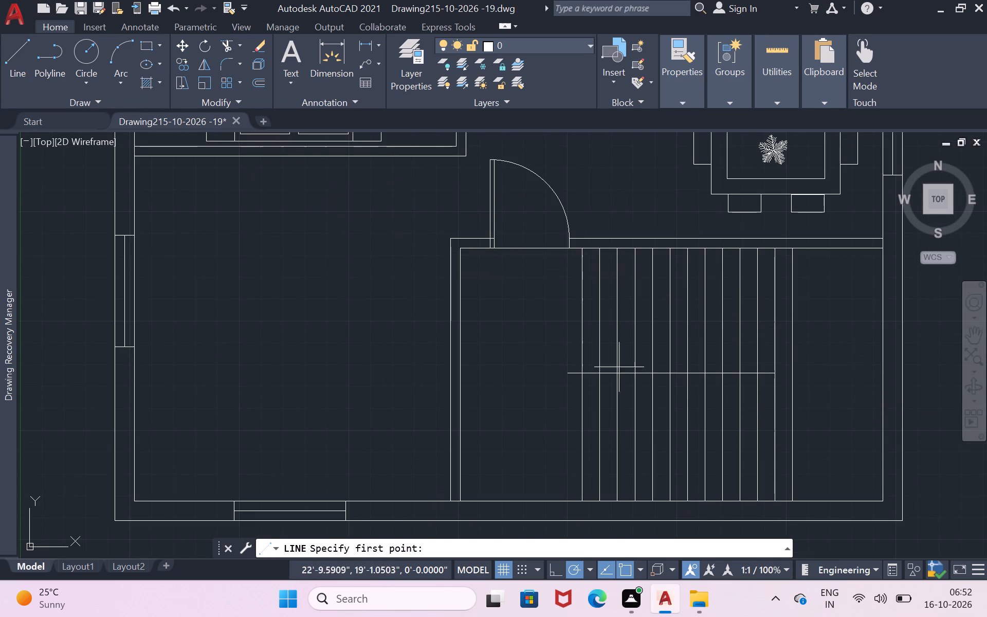
{"action": "left_click", "coordinate": [778, 371]}
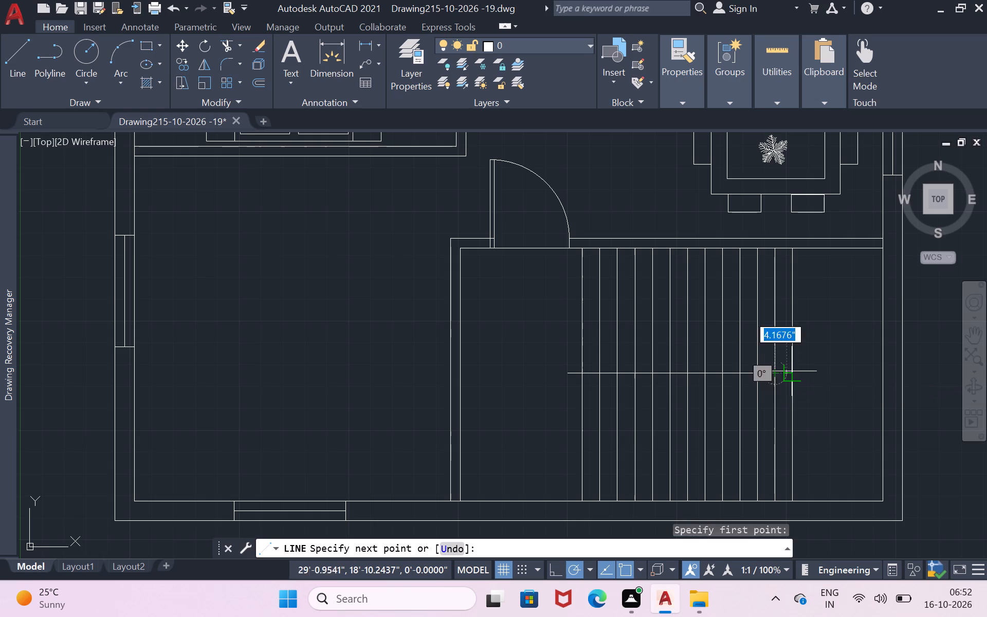
{"action": "left_click", "coordinate": [798, 371]}
{"action": "scroll", "coordinate": [799, 371], "scroll_direction": "down", "scroll_amount": 1}
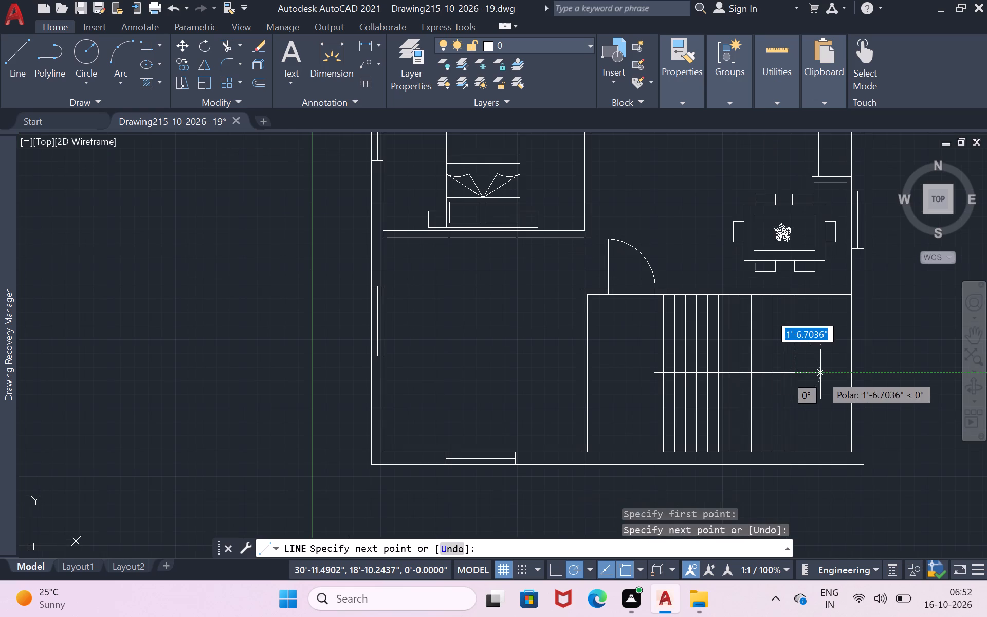
{"action": "key", "text": "Return"}
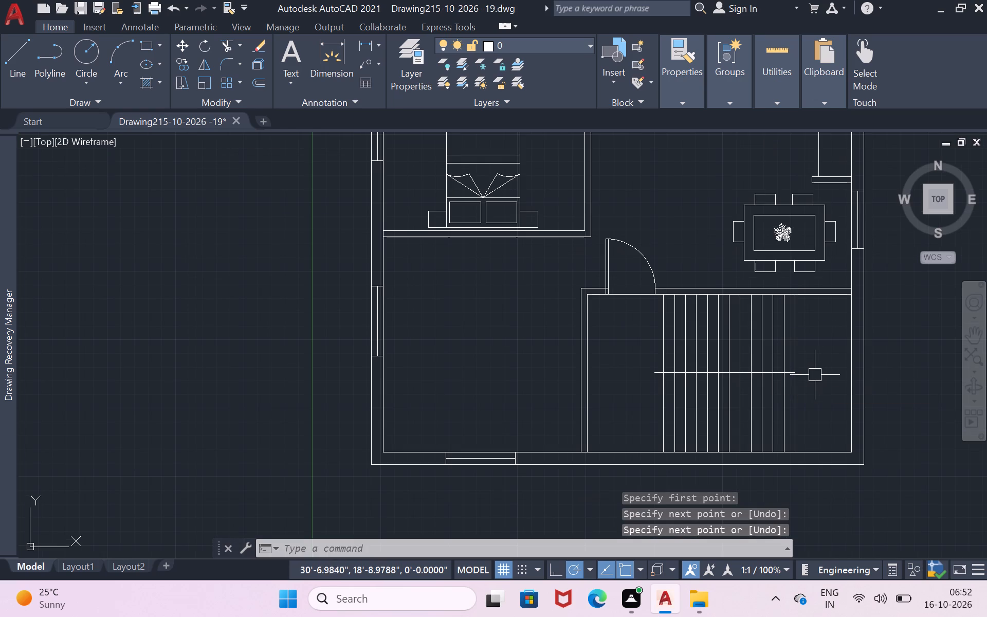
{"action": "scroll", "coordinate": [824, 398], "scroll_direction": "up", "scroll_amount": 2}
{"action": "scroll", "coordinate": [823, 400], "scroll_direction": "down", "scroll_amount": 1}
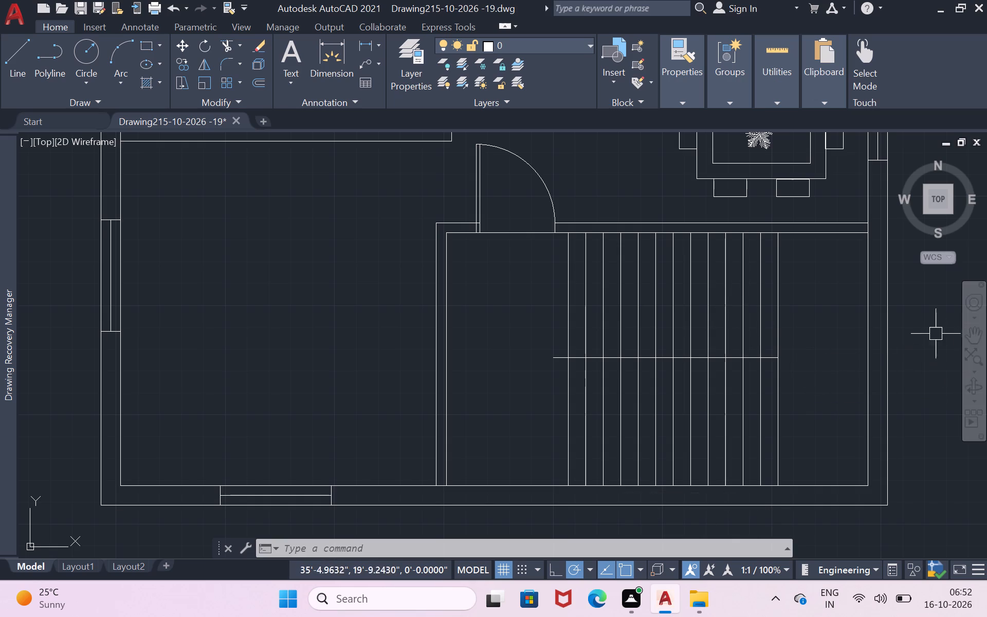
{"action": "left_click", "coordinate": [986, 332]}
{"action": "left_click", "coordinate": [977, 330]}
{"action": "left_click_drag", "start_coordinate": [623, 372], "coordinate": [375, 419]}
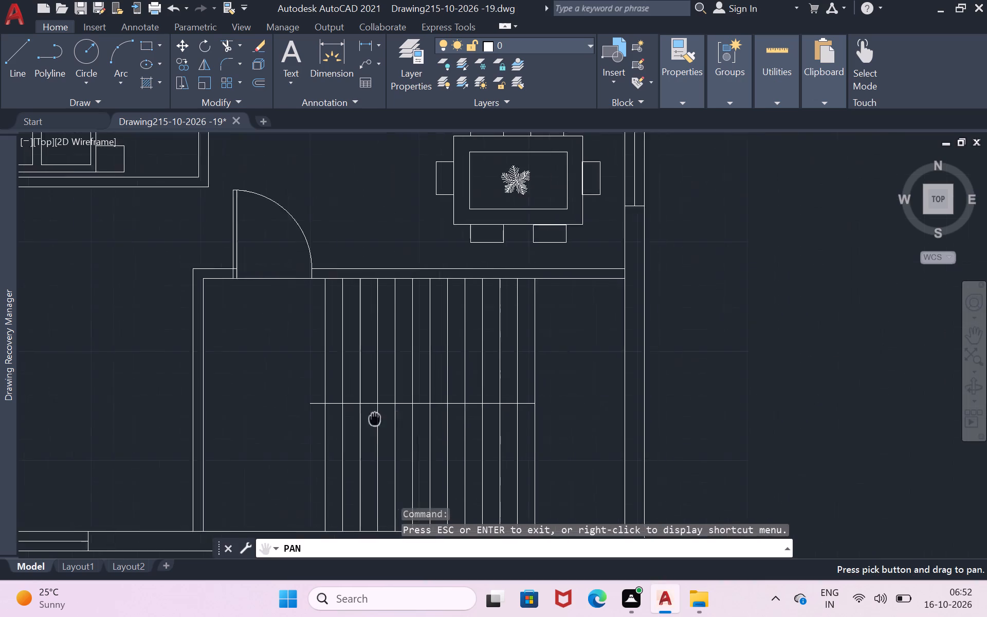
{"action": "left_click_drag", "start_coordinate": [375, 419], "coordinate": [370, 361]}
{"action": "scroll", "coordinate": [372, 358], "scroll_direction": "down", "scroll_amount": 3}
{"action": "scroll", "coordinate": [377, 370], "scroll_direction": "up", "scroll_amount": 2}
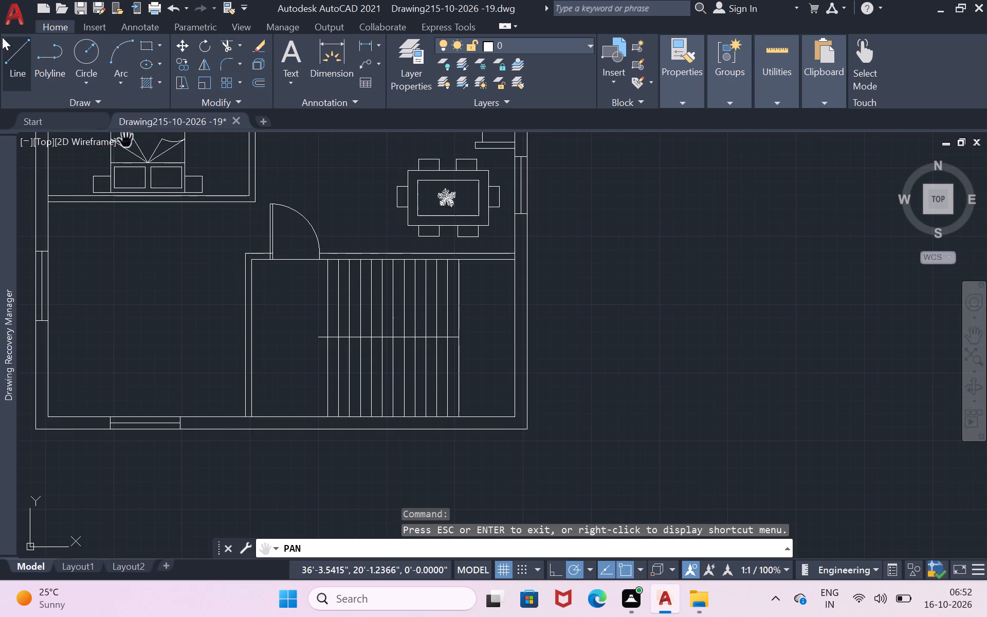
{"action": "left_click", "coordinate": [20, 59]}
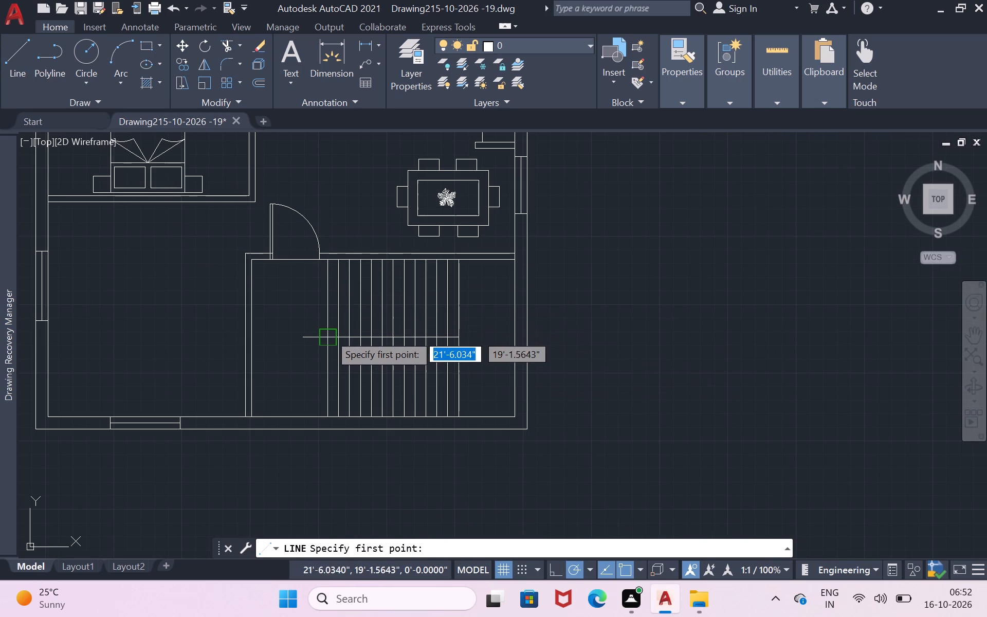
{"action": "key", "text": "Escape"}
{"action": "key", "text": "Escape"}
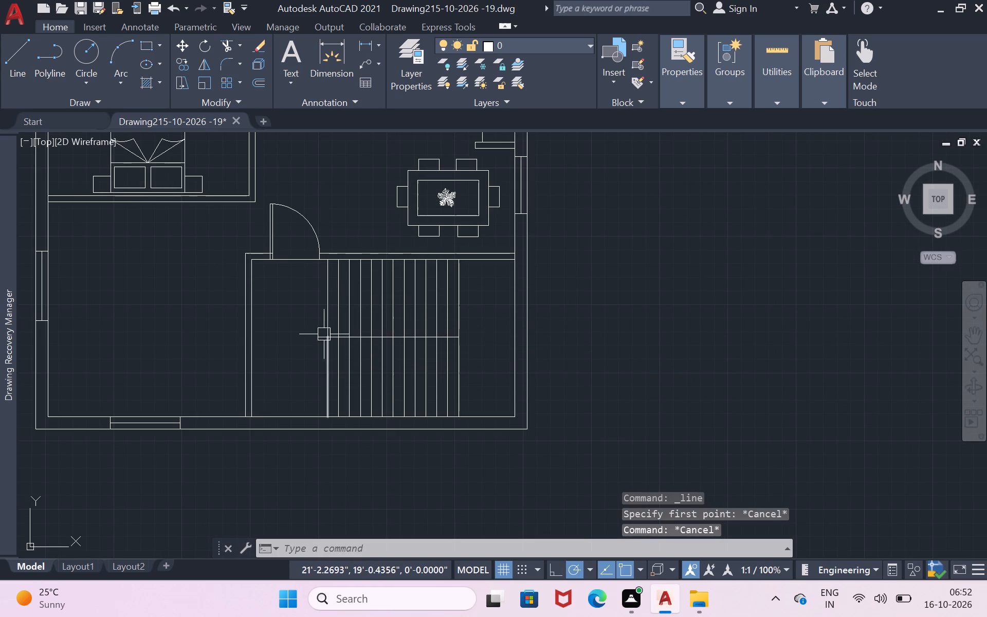
Trim the dividing line's overhang beyond the leftmost tread line.
{"action": "scroll", "coordinate": [313, 335], "scroll_direction": "up", "scroll_amount": 2}
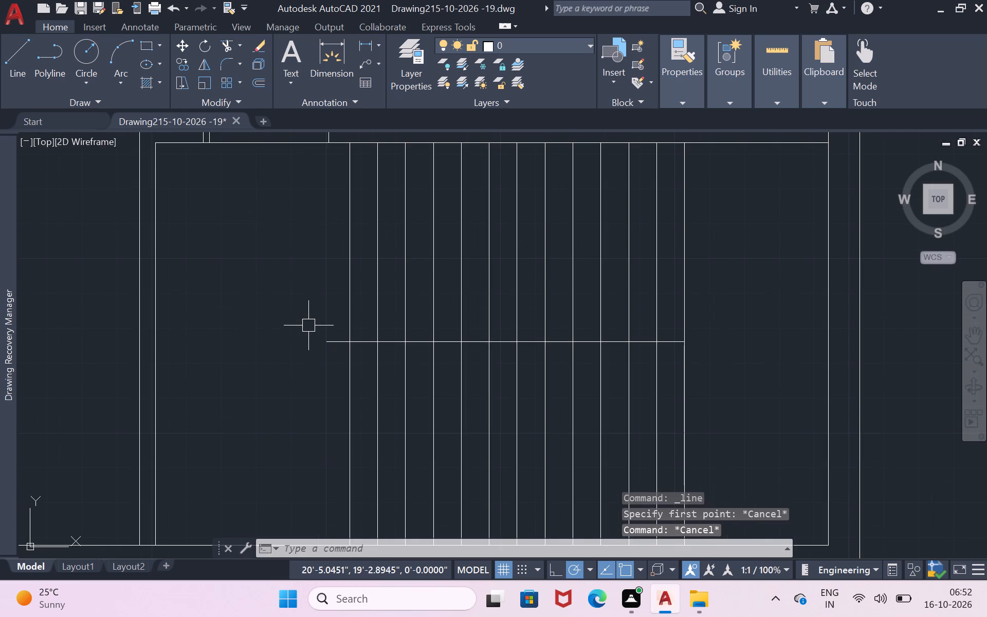
{"action": "type", "text": "tr"}
{"action": "key", "text": "space"}
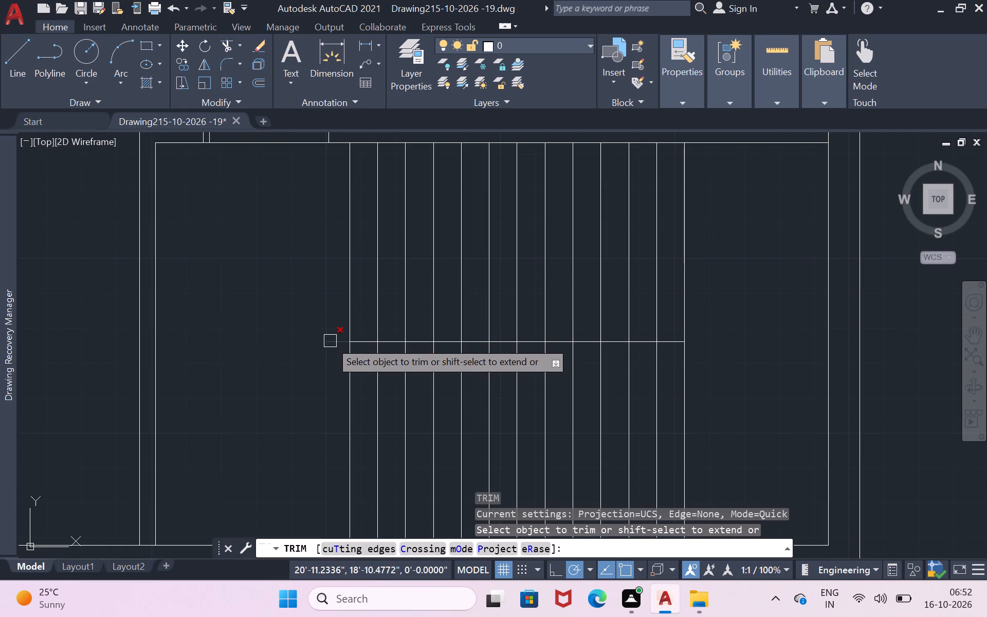
{"action": "left_click", "coordinate": [330, 341]}
{"action": "scroll", "coordinate": [330, 341], "scroll_direction": "down", "scroll_amount": 2}
{"action": "key", "text": "Return"}
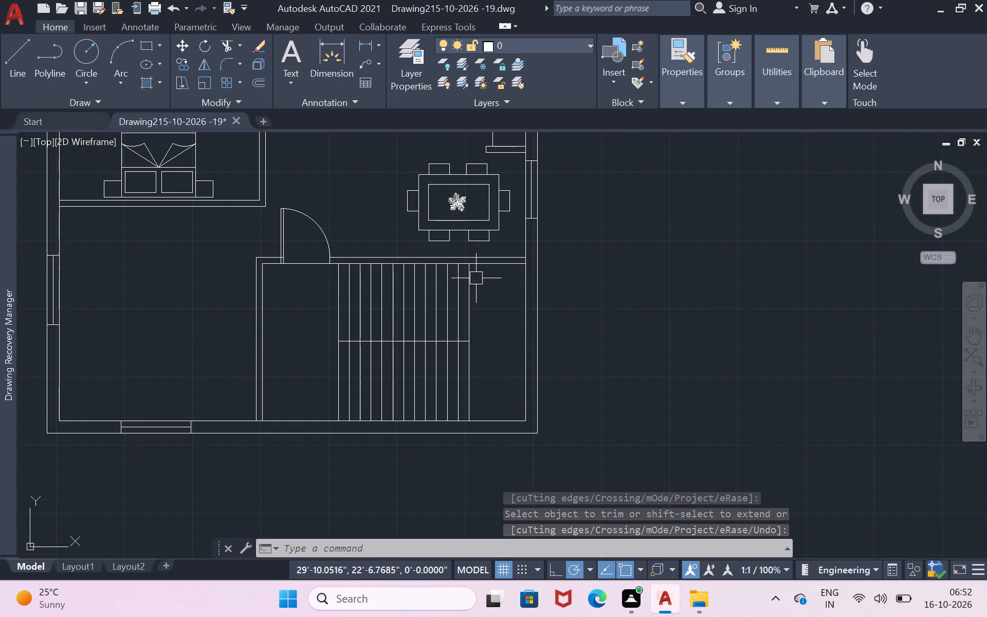
Draw landing diagonals from the room's upper right inner corner to the dividing line's right end and on to the lower right corner.
{"action": "left_click", "coordinate": [19, 56]}
{"action": "scroll", "coordinate": [436, 368], "scroll_direction": "up", "scroll_amount": 1}
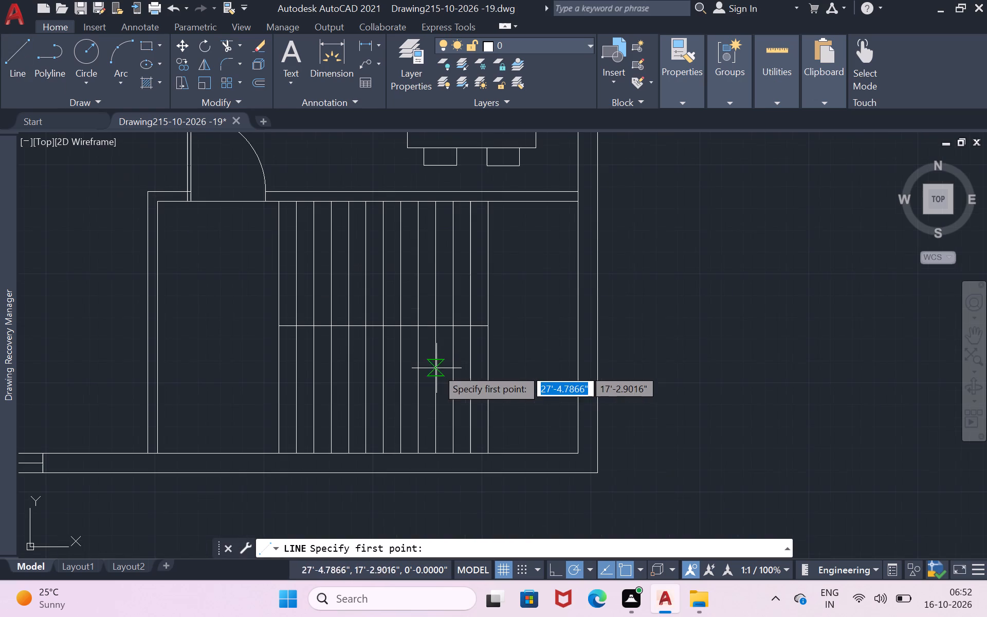
{"action": "left_click", "coordinate": [576, 202]}
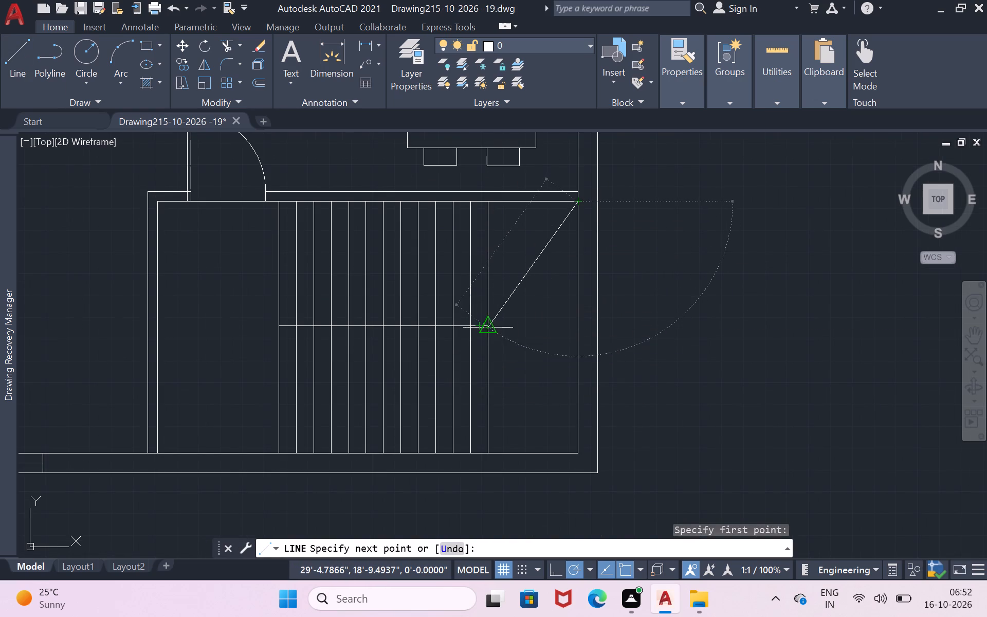
{"action": "left_click", "coordinate": [488, 328]}
{"action": "left_click", "coordinate": [577, 450]}
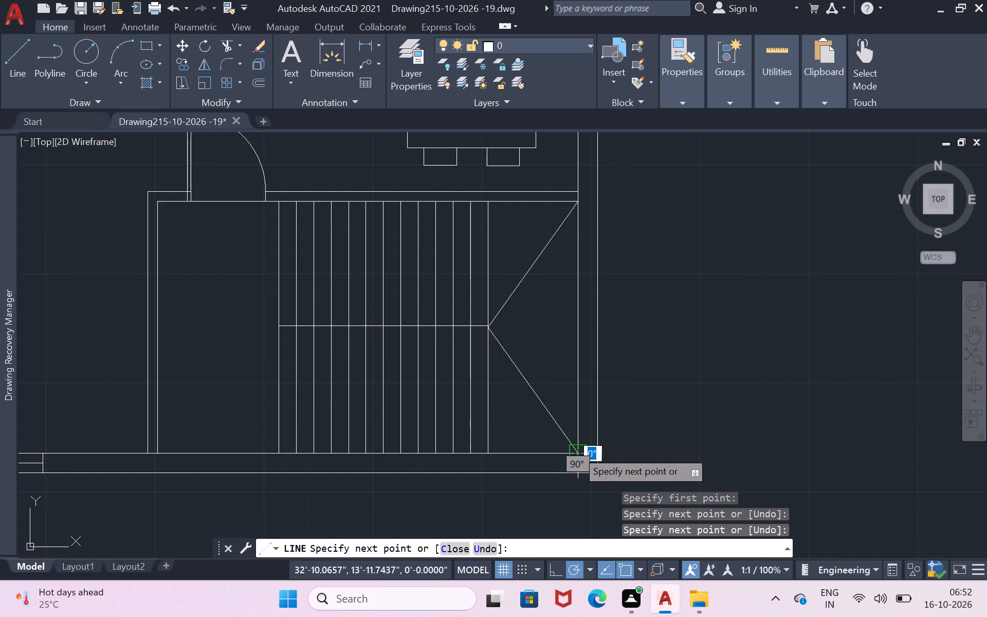
{"action": "key", "text": "Return"}
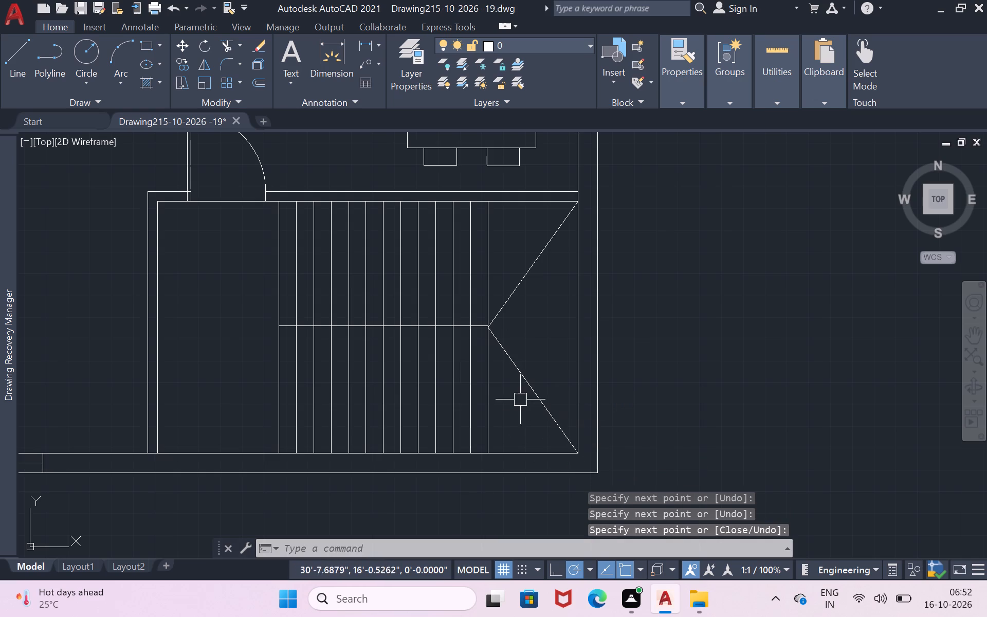
Draw the stair direction line about 11'-2" across the upper flight, 5'-6" down the landing and 11'-1" back across the lower flight.
{"action": "left_click", "coordinate": [15, 66]}
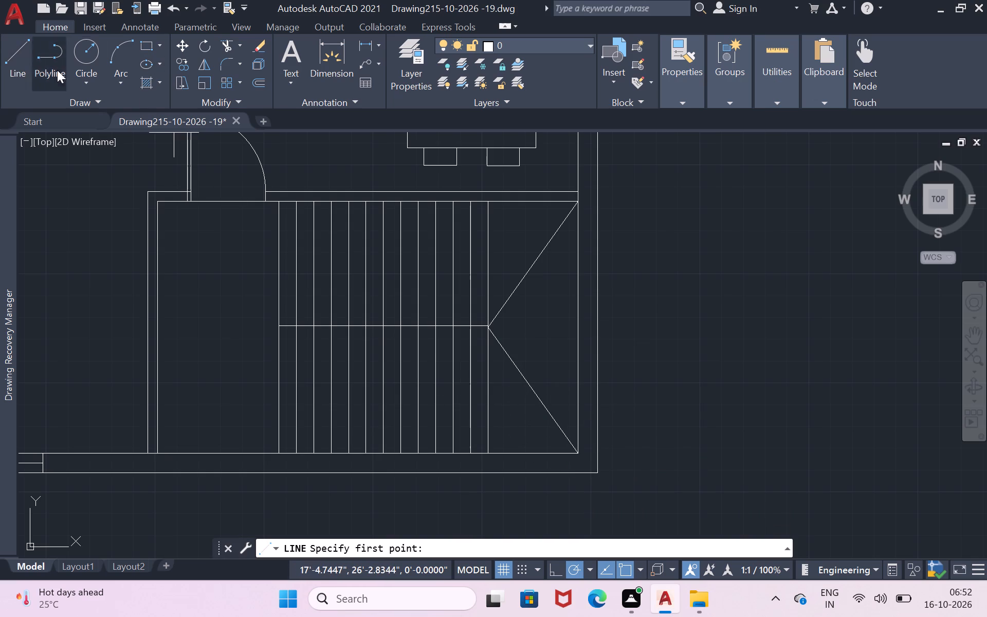
{"action": "left_click", "coordinate": [262, 261]}
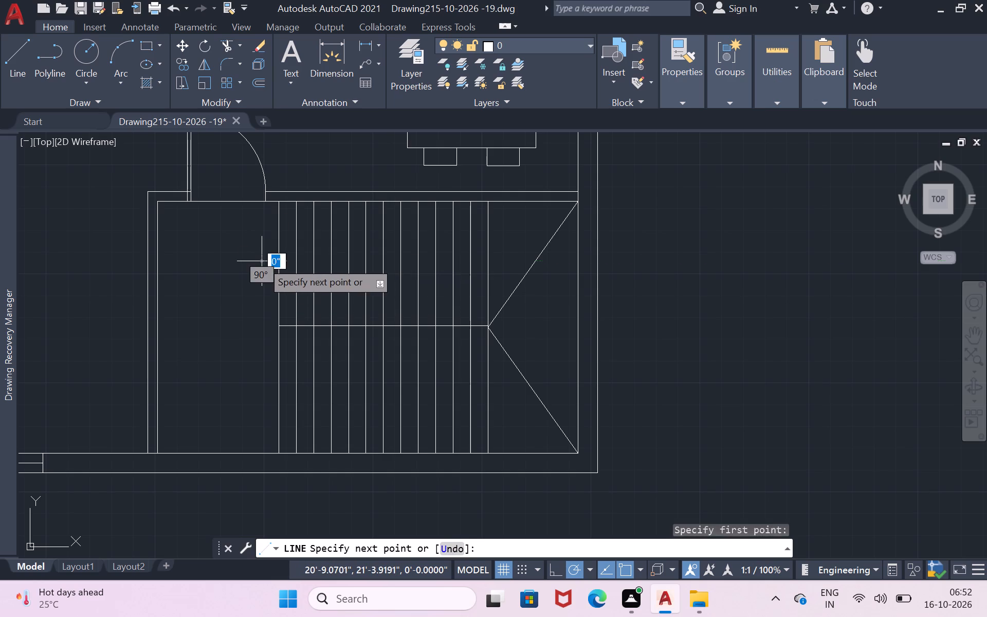
{"action": "left_click", "coordinate": [554, 257]}
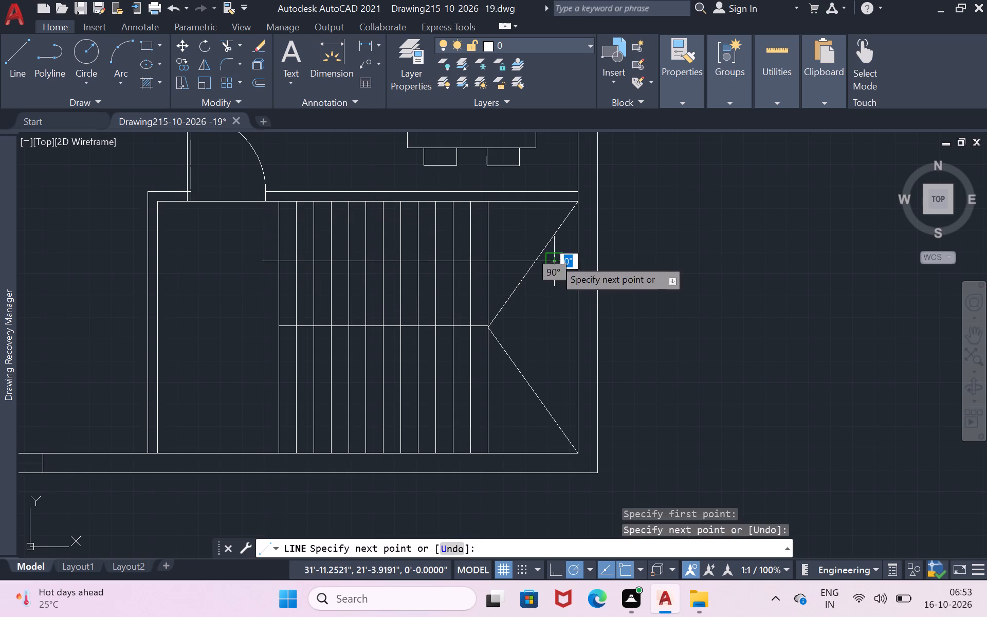
{"action": "left_click", "coordinate": [557, 406]}
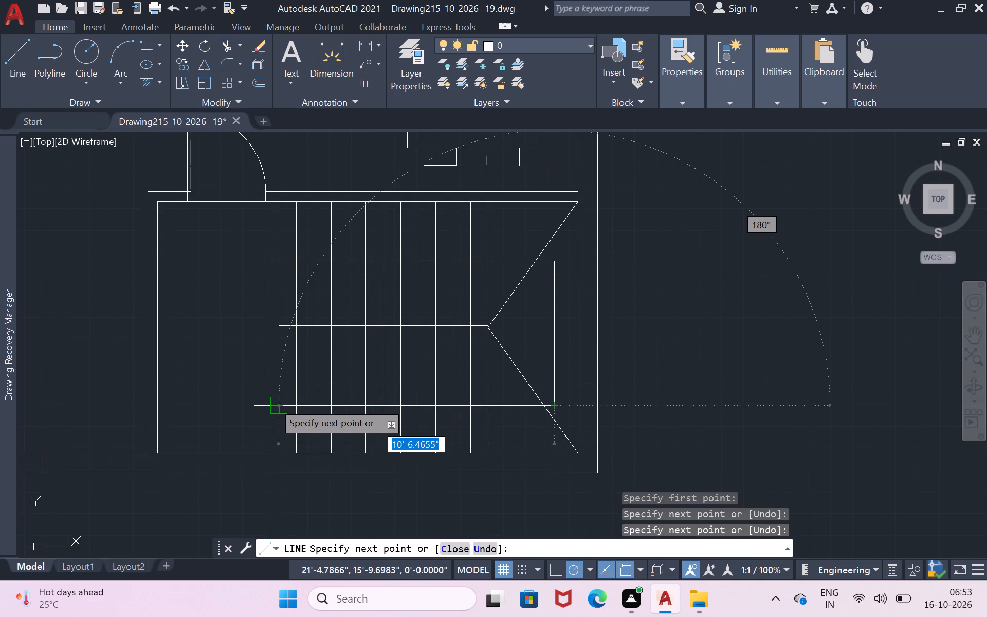
{"action": "scroll", "coordinate": [262, 405], "scroll_direction": "up", "scroll_amount": 2}
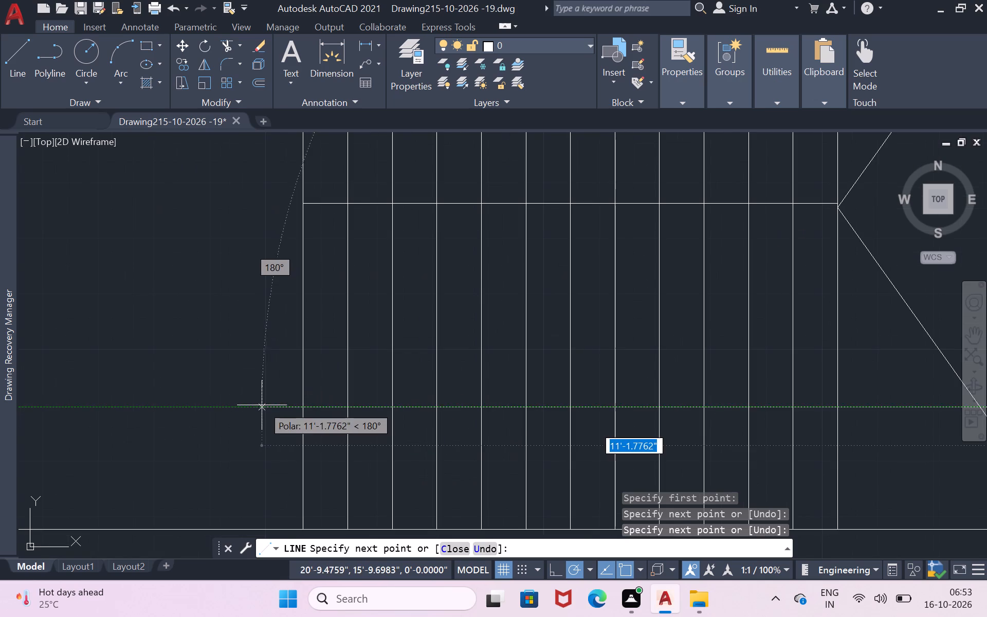
{"action": "left_click", "coordinate": [265, 409]}
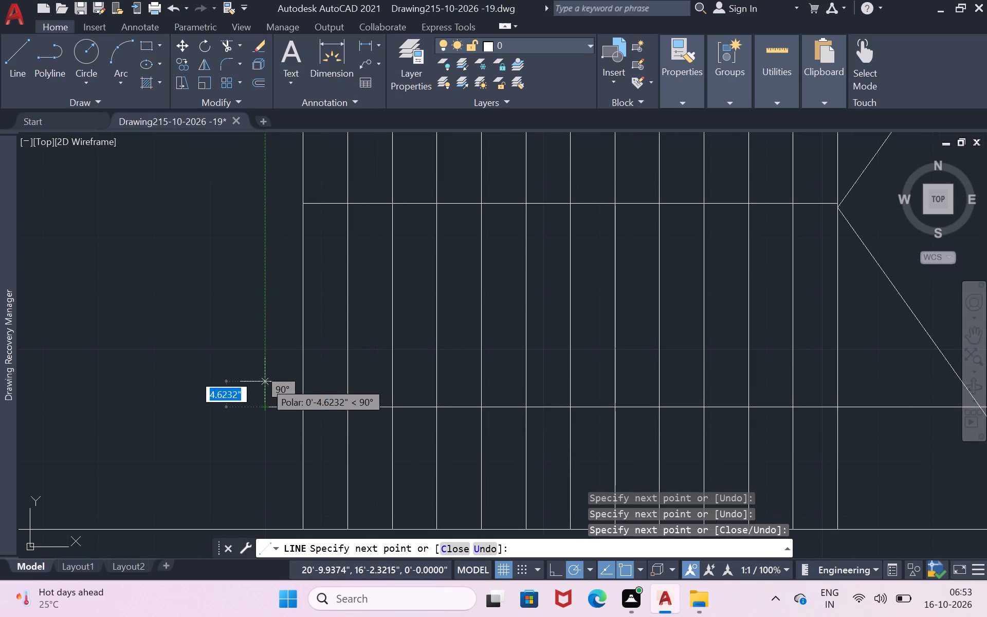
Draw a left-pointing triangular arrowhead about 11" high at the lower end of the stair direction line.
{"action": "left_click", "coordinate": [265, 378]}
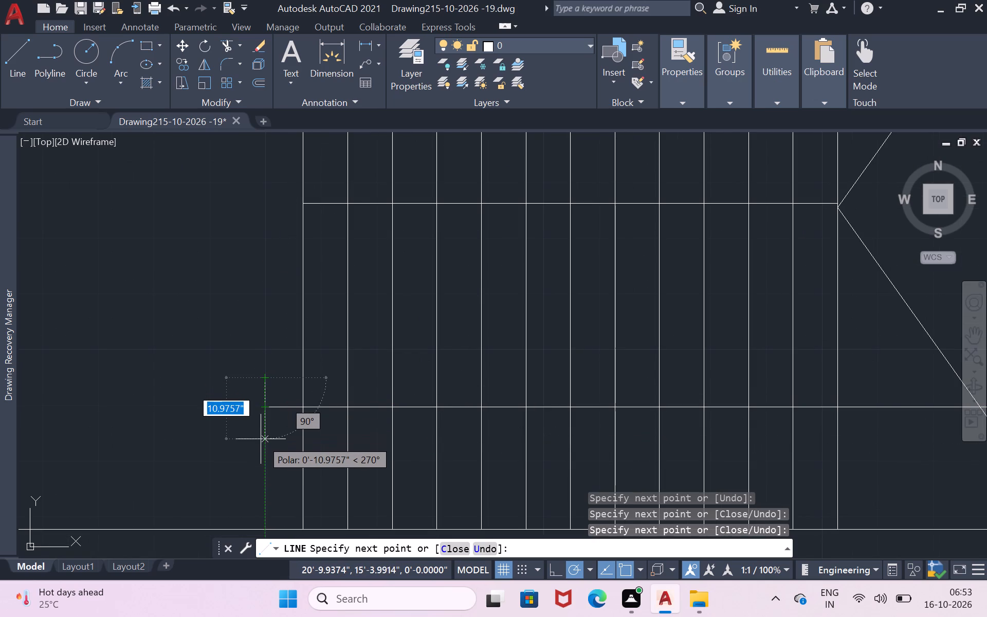
{"action": "left_click", "coordinate": [261, 439]}
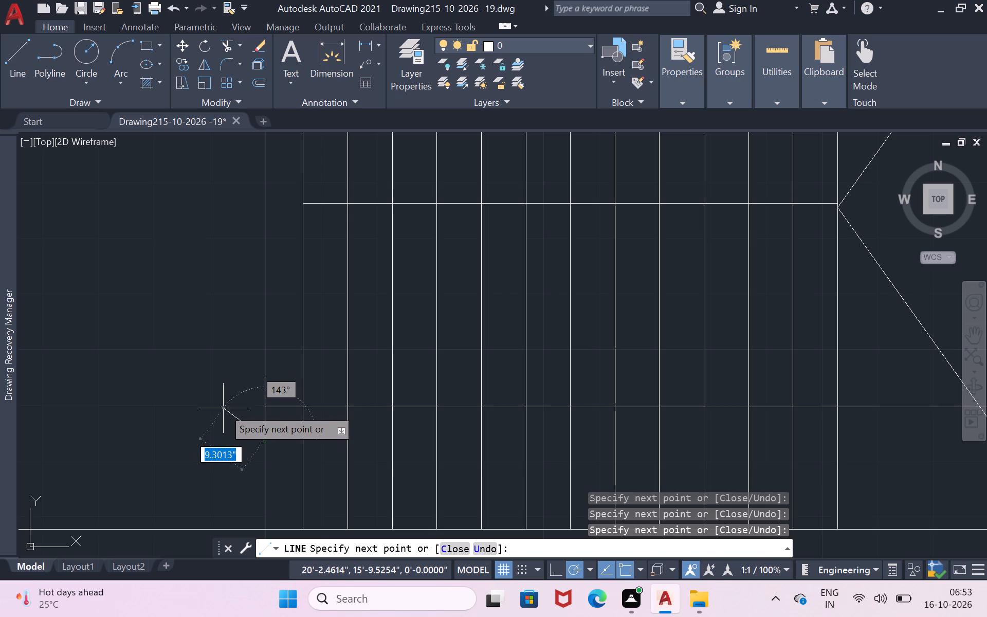
{"action": "left_click", "coordinate": [223, 408]}
{"action": "left_click", "coordinate": [263, 380]}
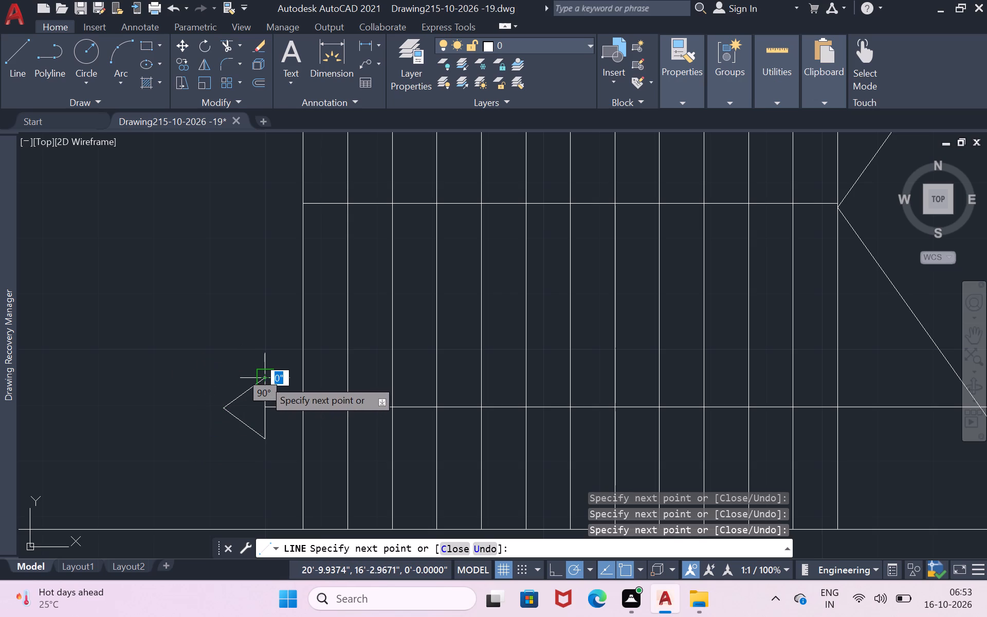
{"action": "key", "text": "shift+Return"}
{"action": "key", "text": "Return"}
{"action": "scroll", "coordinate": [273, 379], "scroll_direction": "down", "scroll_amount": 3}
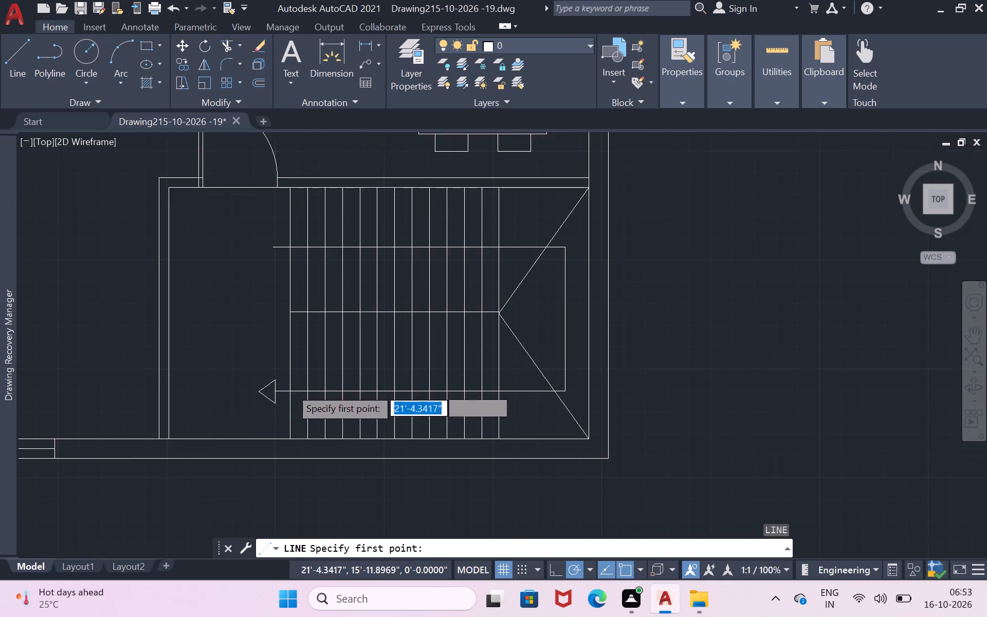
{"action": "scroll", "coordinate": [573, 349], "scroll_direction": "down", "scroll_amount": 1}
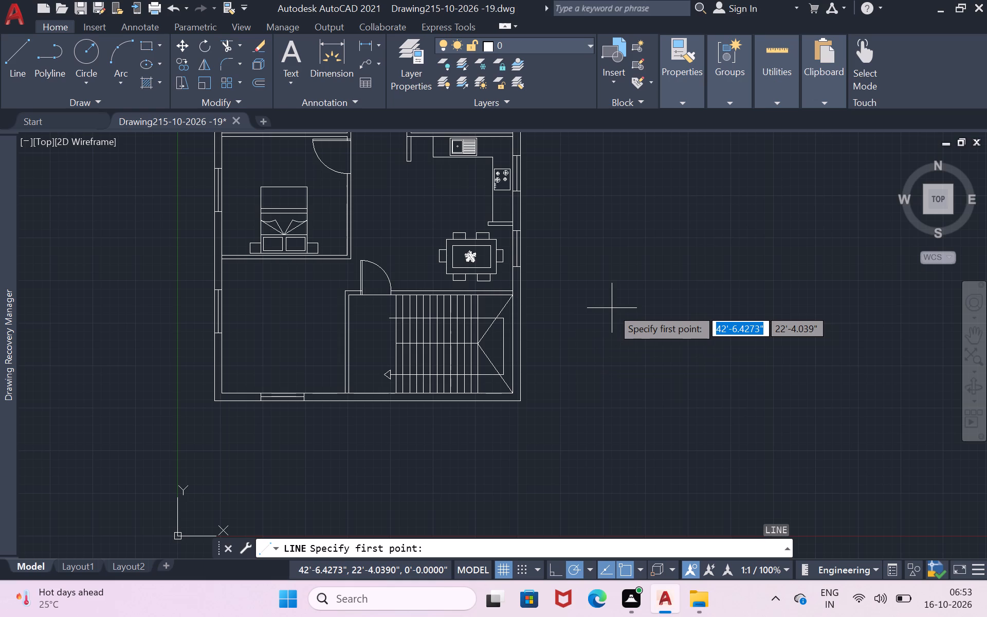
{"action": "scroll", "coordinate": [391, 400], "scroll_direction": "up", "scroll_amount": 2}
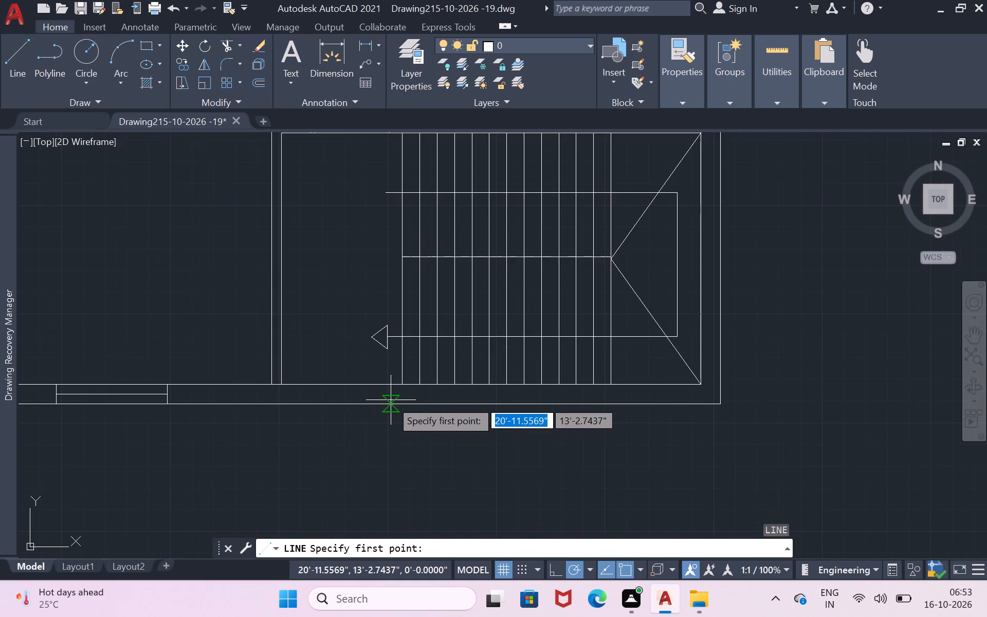
Insert an Imperial door block in the stair room beside the arrowhead and set its leaf fully open, perpendicular to the opening.
{"action": "left_click", "coordinate": [14, 77]}
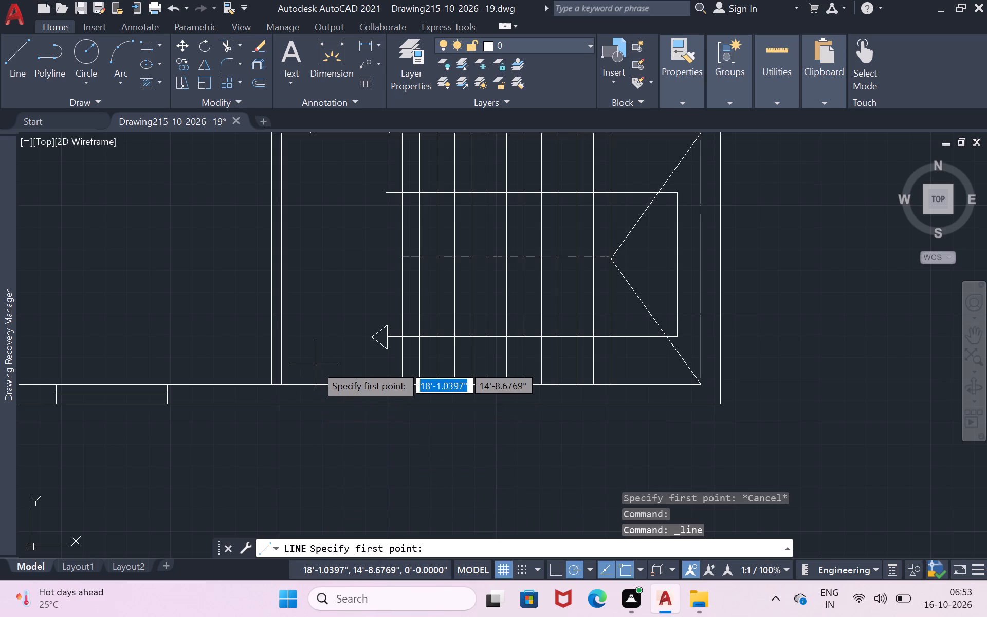
{"action": "key", "text": "ctrl+3"}
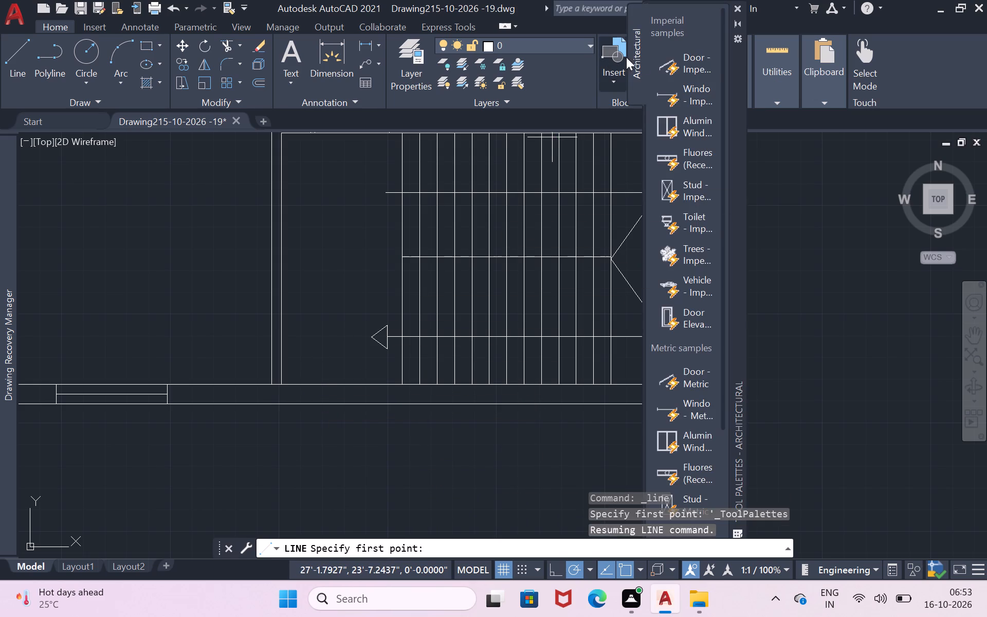
{"action": "left_click", "coordinate": [669, 61]}
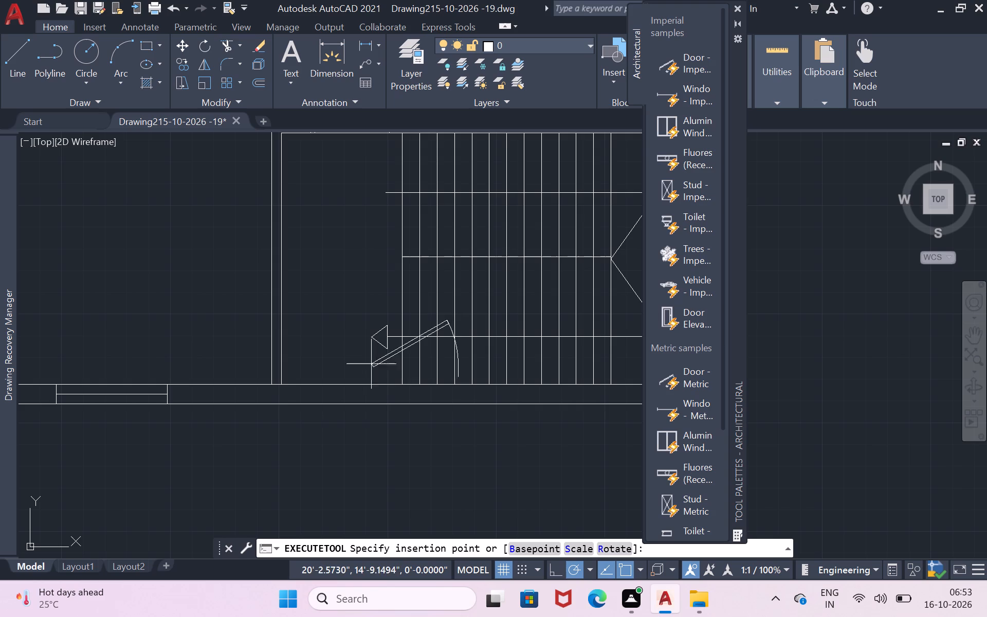
{"action": "left_click", "coordinate": [312, 306]}
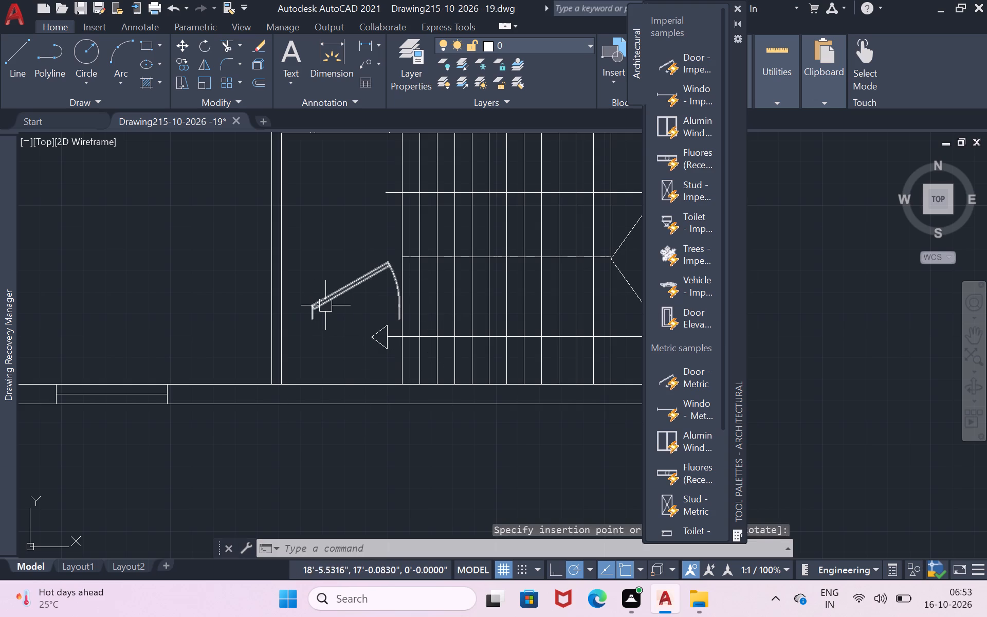
{"action": "left_click", "coordinate": [321, 304]}
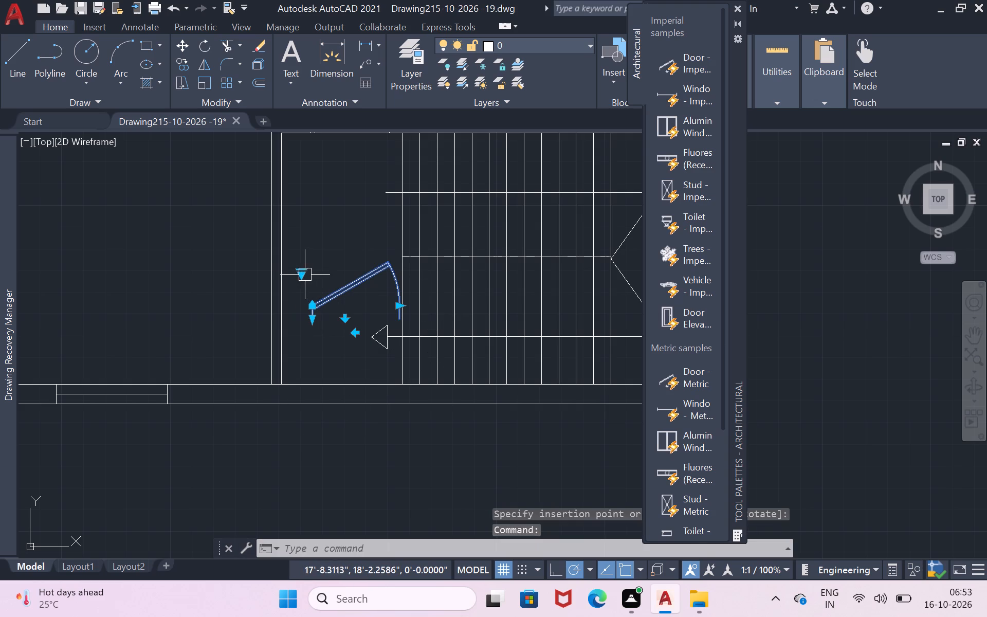
{"action": "left_click", "coordinate": [300, 273]}
{"action": "left_click", "coordinate": [357, 340]}
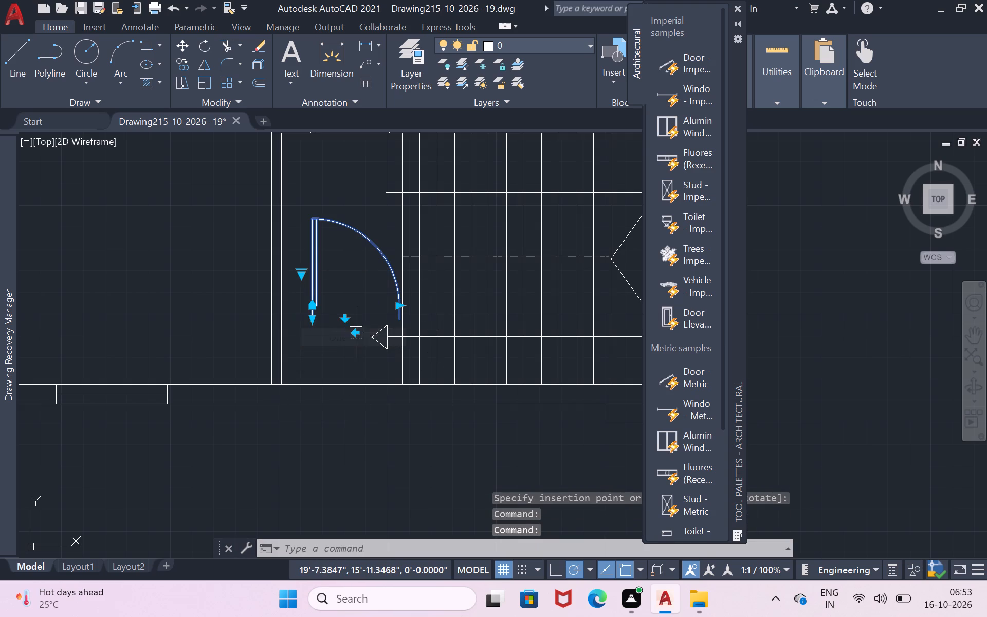
Shorten the door block's jamb lines and set its opening width to 3'.
{"action": "left_click", "coordinate": [316, 319]}
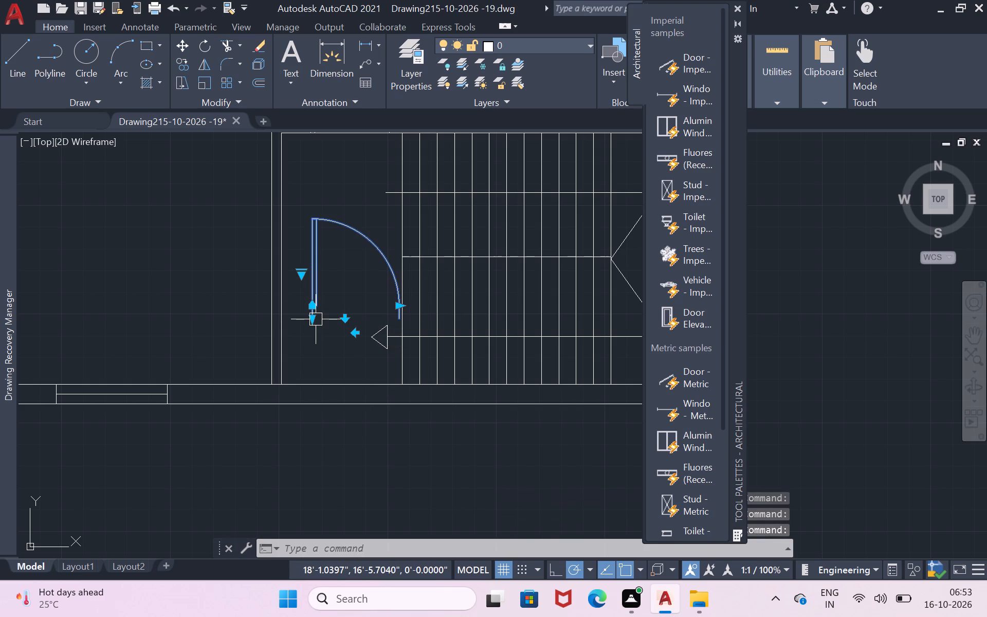
{"action": "left_click", "coordinate": [310, 319]}
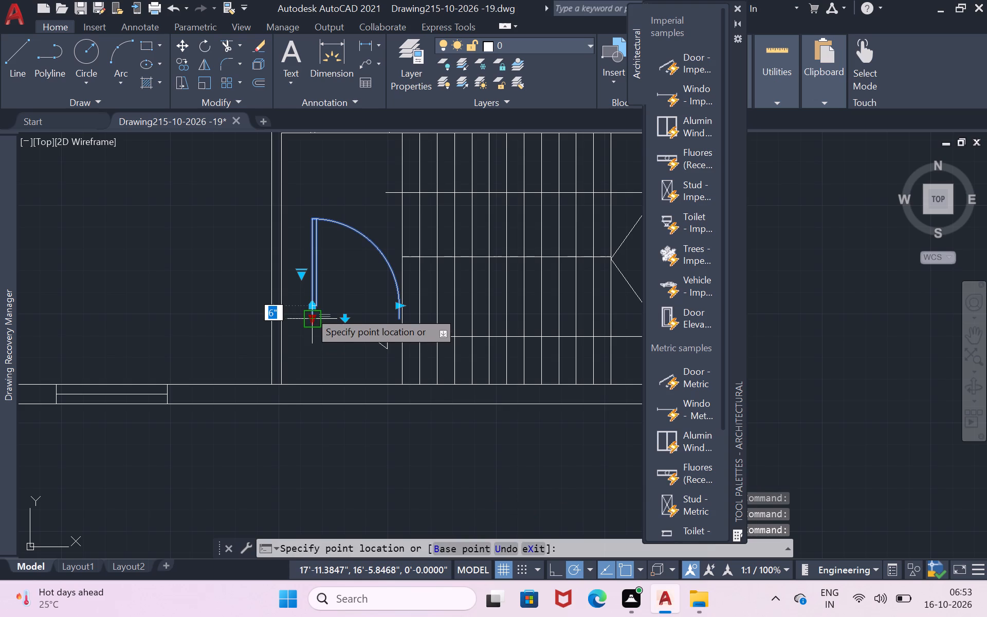
{"action": "left_click_drag", "start_coordinate": [309, 311], "coordinate": [309, 297]}
{"action": "left_click_drag", "start_coordinate": [312, 316], "coordinate": [312, 312]}
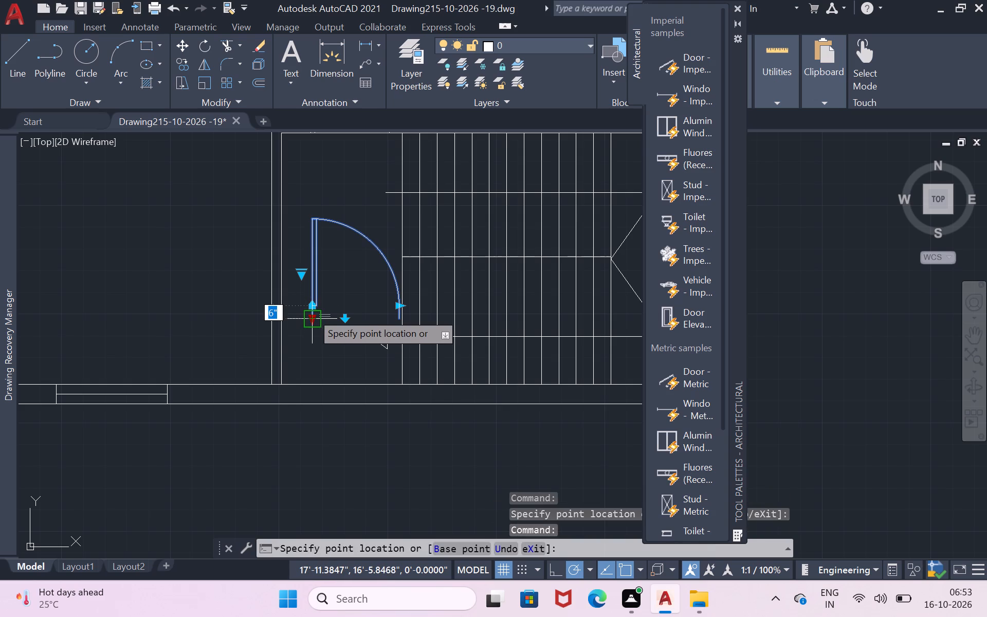
{"action": "left_click_drag", "start_coordinate": [312, 312], "coordinate": [312, 298]}
{"action": "left_click_drag", "start_coordinate": [315, 321], "coordinate": [315, 299]}
{"action": "scroll", "coordinate": [317, 320], "scroll_direction": "up", "scroll_amount": 2}
{"action": "key", "text": "Escape"}
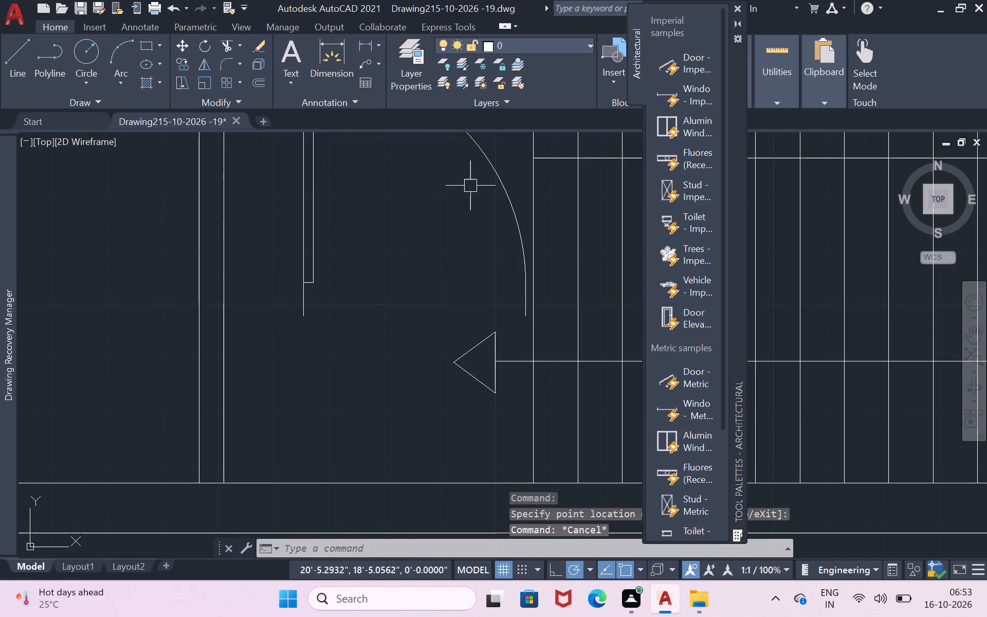
{"action": "left_click", "coordinate": [736, 3]}
{"action": "left_click", "coordinate": [301, 274]}
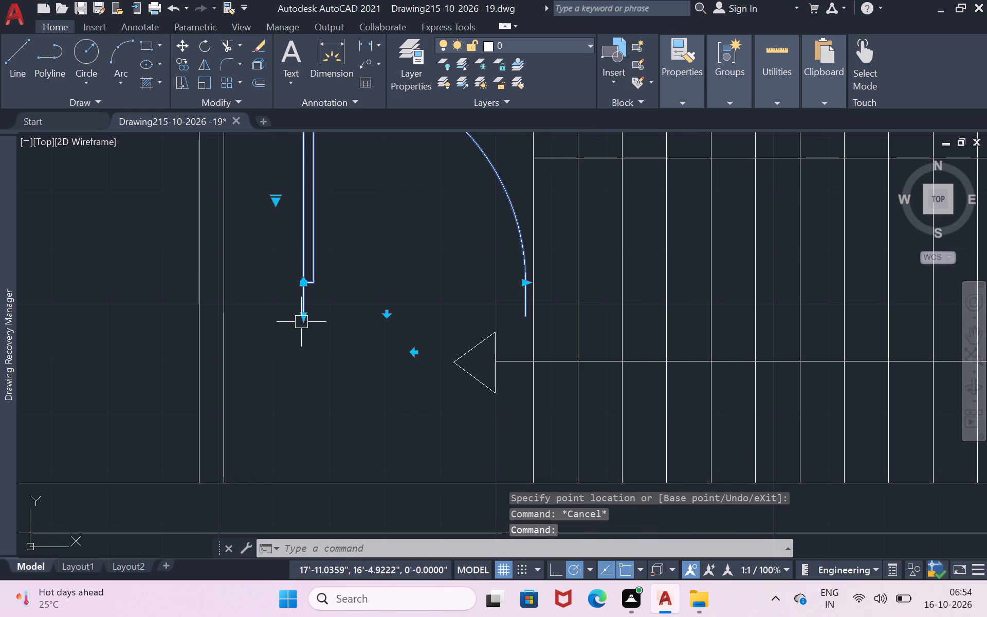
{"action": "left_click_drag", "start_coordinate": [305, 317], "coordinate": [305, 313]}
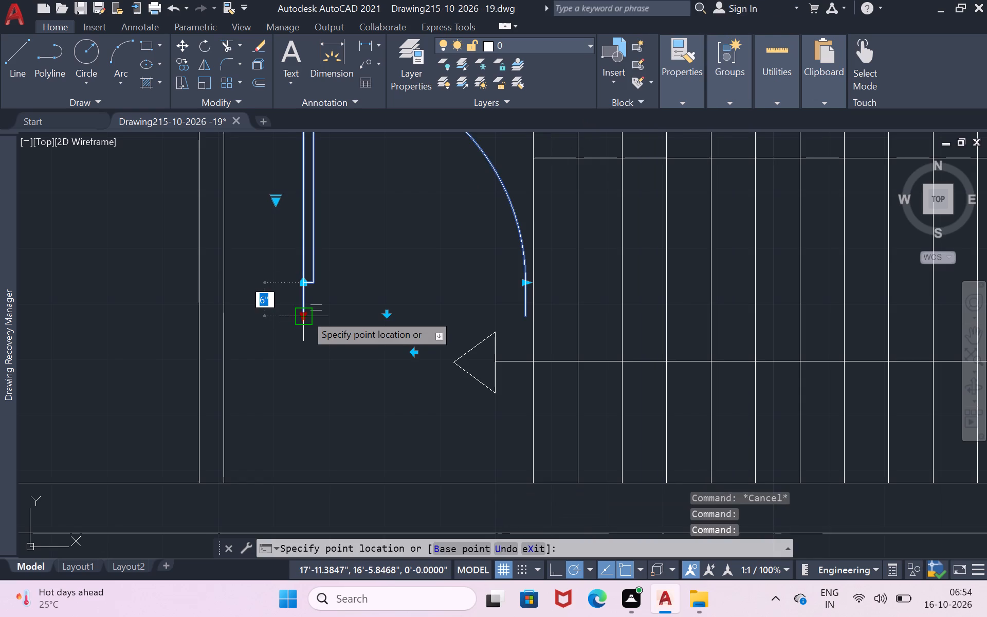
{"action": "left_click_drag", "start_coordinate": [305, 313], "coordinate": [305, 295]}
{"action": "left_click", "coordinate": [305, 295]}
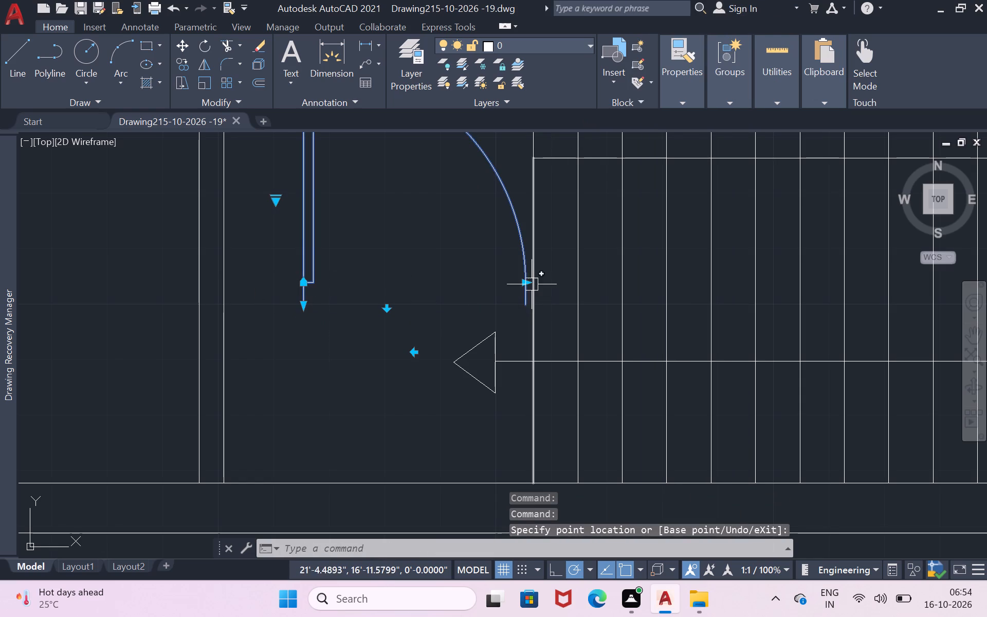
{"action": "left_click_drag", "start_coordinate": [527, 286], "coordinate": [504, 289]}
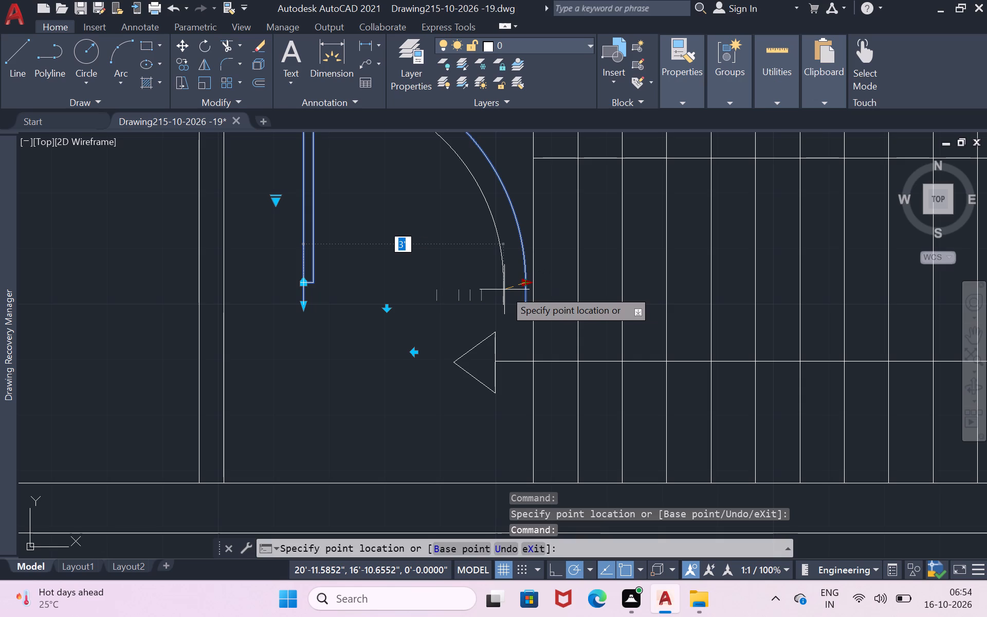
{"action": "left_click", "coordinate": [504, 289]}
Move the door onto the stair room's bottom exterior wall, near the room's left wall, with its jambs inside the wall.
{"action": "scroll", "coordinate": [424, 276], "scroll_direction": "down", "scroll_amount": 1}
{"action": "key", "text": "m"}
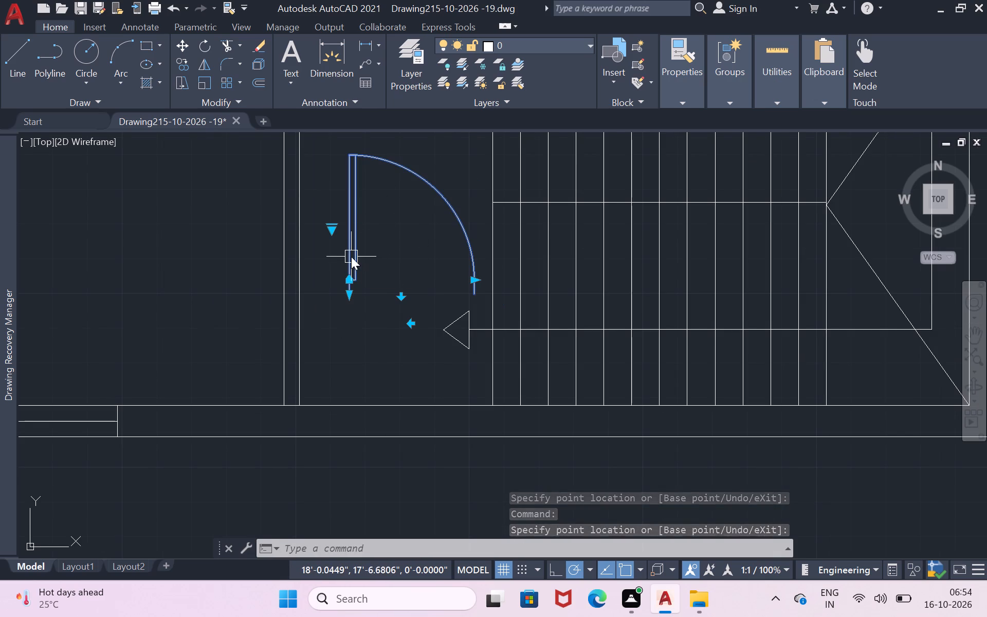
{"action": "key", "text": "Return"}
{"action": "left_click", "coordinate": [351, 257]}
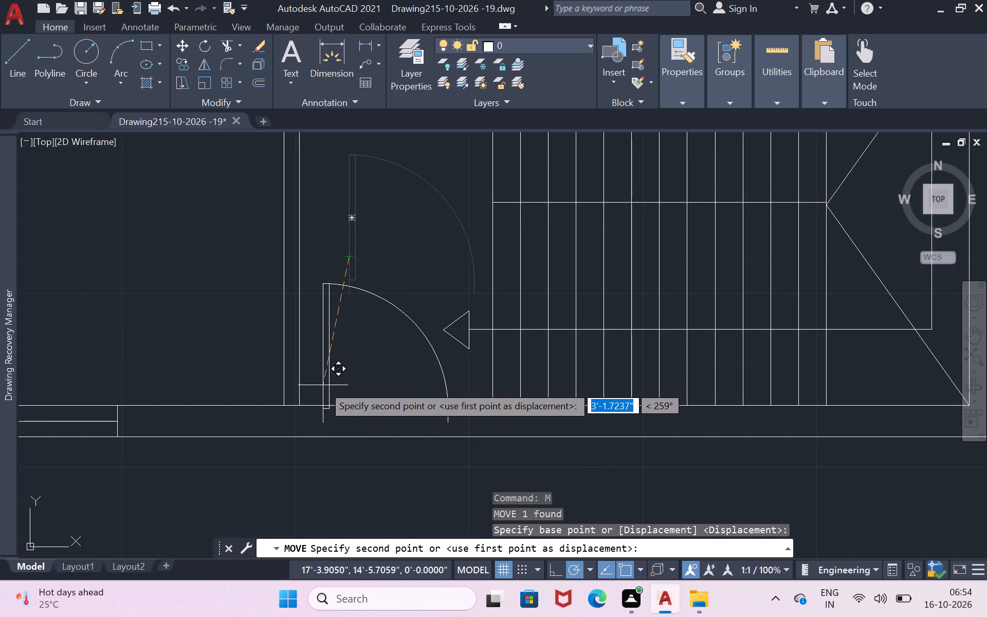
{"action": "scroll", "coordinate": [327, 401], "scroll_direction": "up", "scroll_amount": 1}
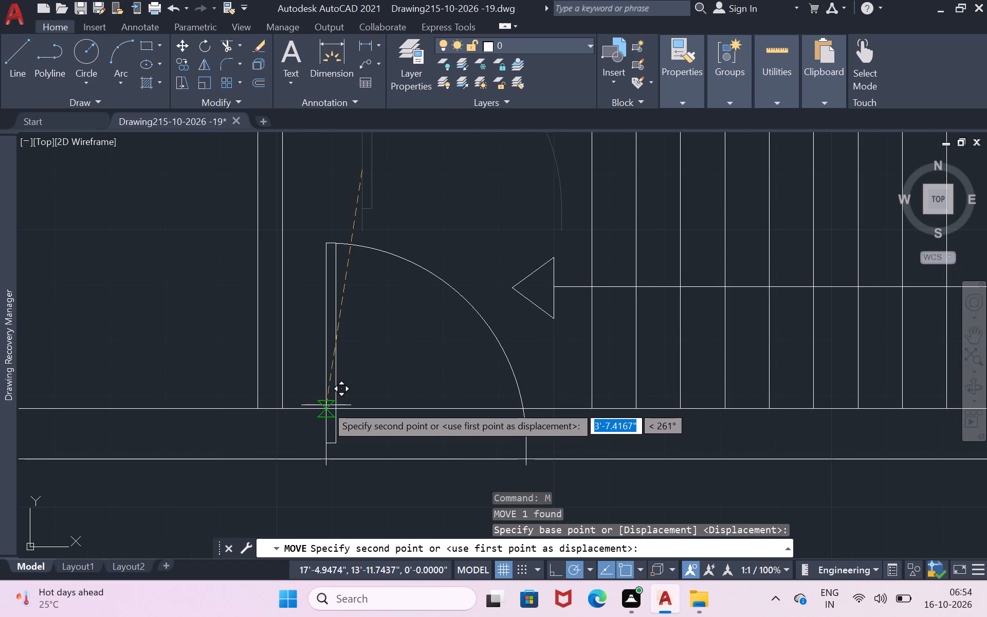
{"action": "left_click", "coordinate": [320, 370]}
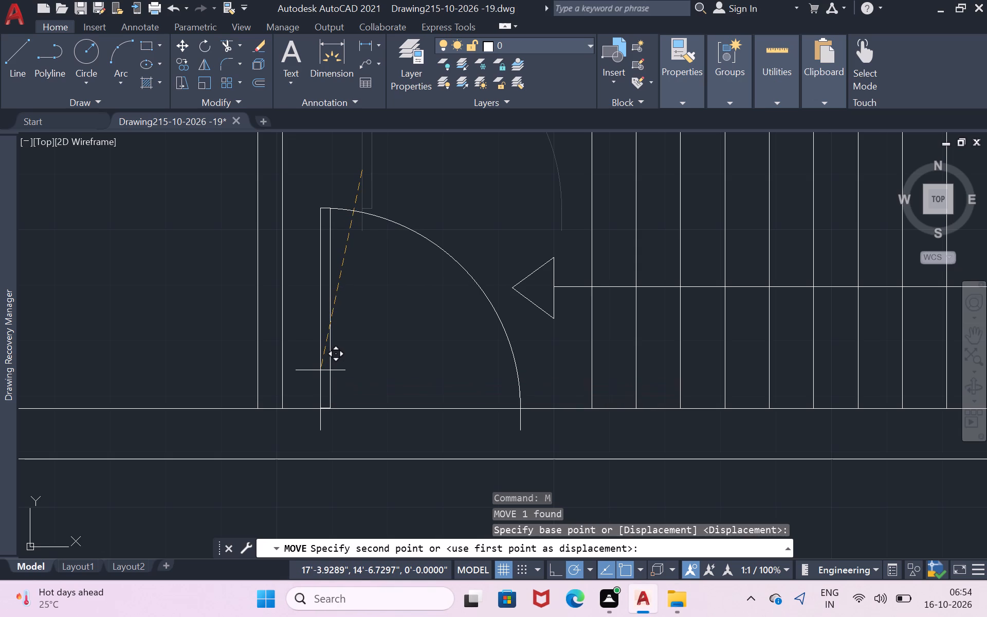
Draw a line about 5.15" long from the lower end of each door jamb to the outer wall line.
{"action": "left_click", "coordinate": [19, 79]}
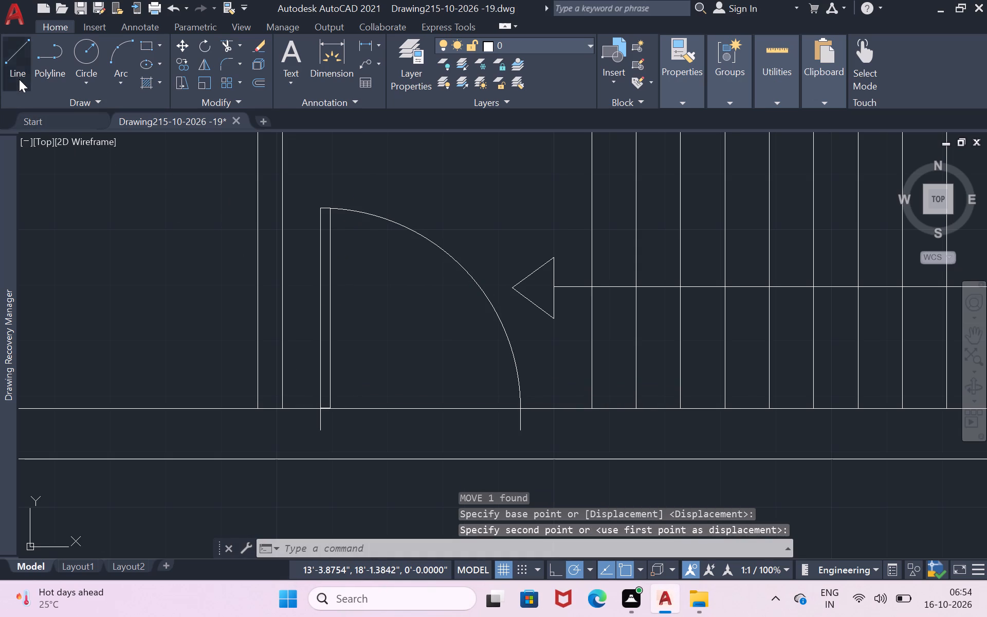
{"action": "scroll", "coordinate": [315, 458], "scroll_direction": "up", "scroll_amount": 2}
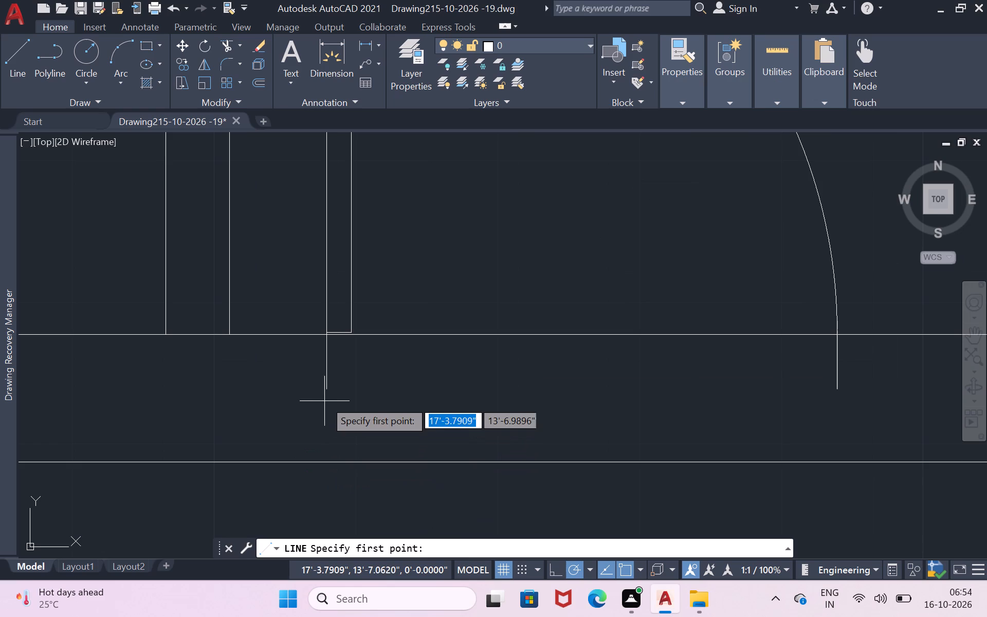
{"action": "left_click", "coordinate": [326, 392]}
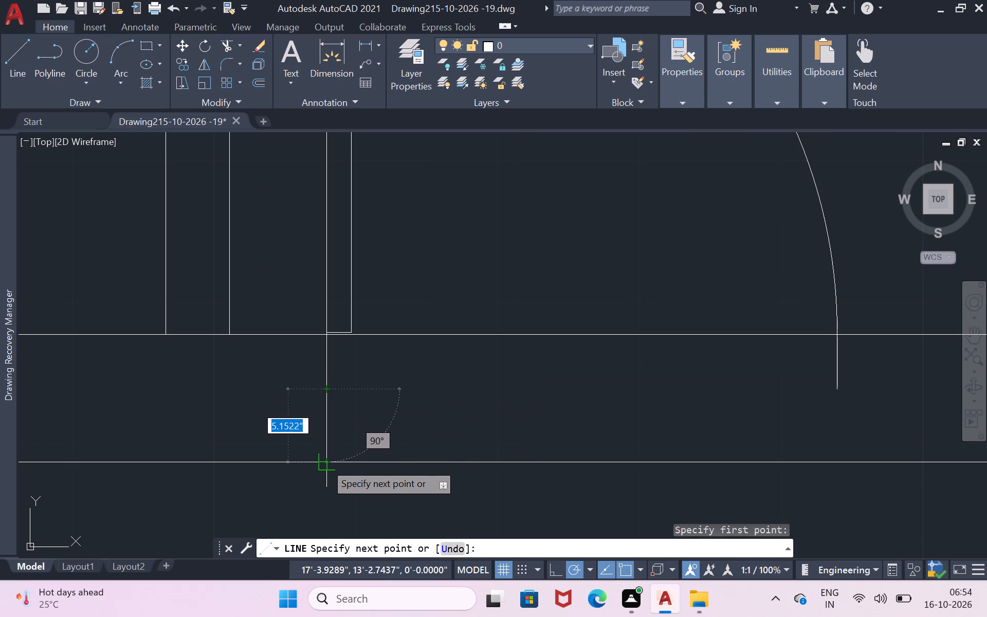
{"action": "left_click", "coordinate": [325, 463]}
{"action": "key", "text": "Return"}
{"action": "key", "text": "Return"}
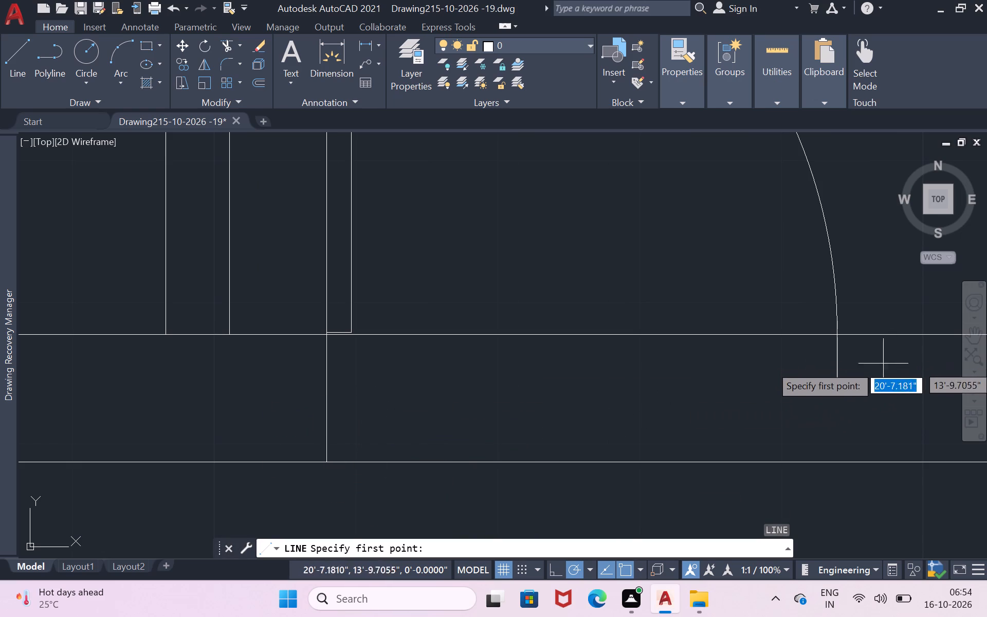
{"action": "left_click", "coordinate": [836, 390]}
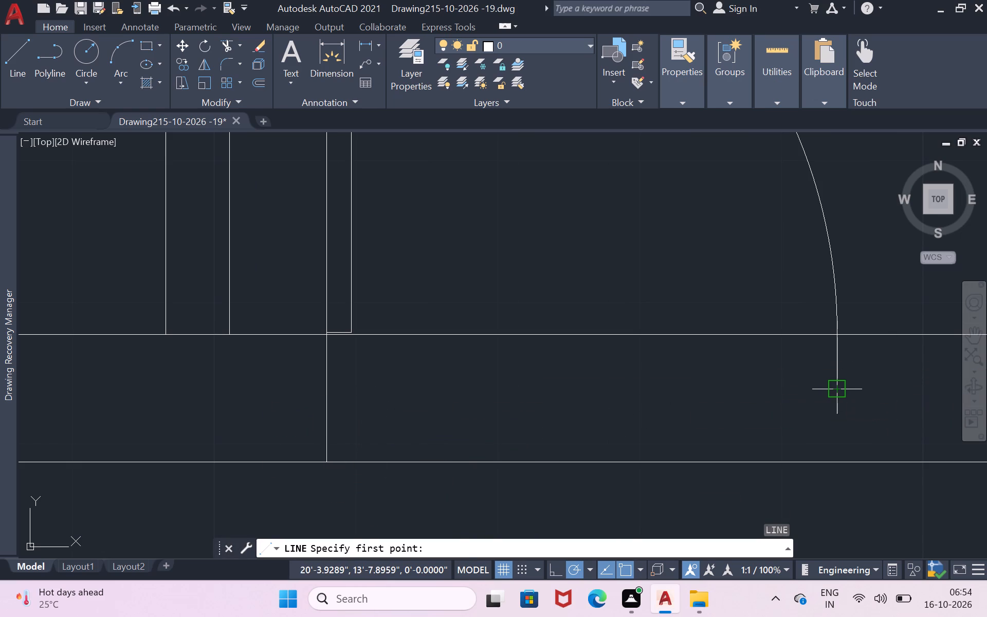
{"action": "left_click", "coordinate": [839, 462]}
{"action": "key", "text": "Return"}
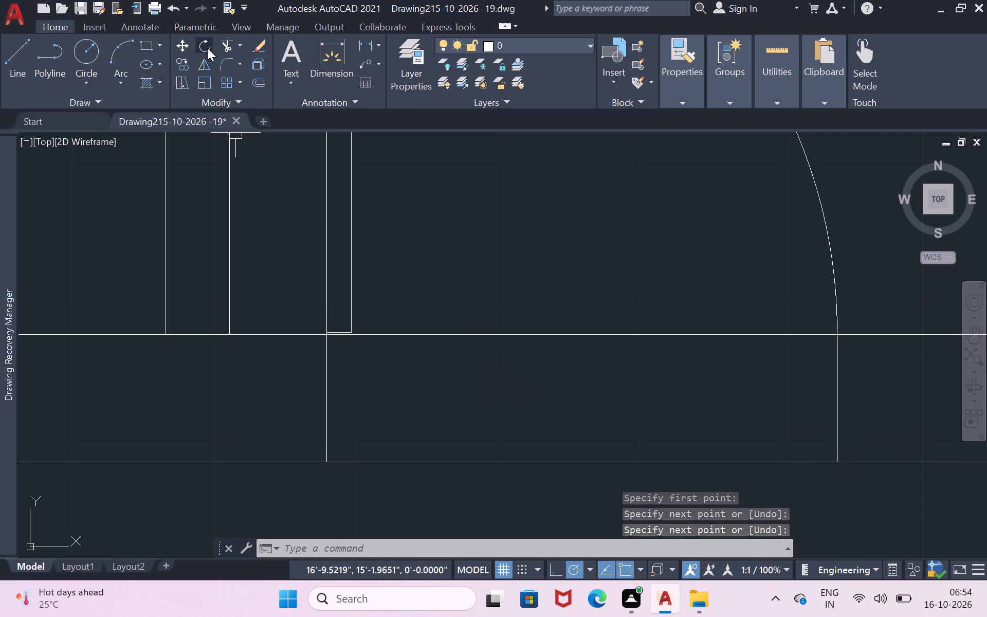
Trim the inner wall line between the two door jambs.
{"action": "left_click", "coordinate": [226, 44]}
{"action": "left_click", "coordinate": [545, 332]}
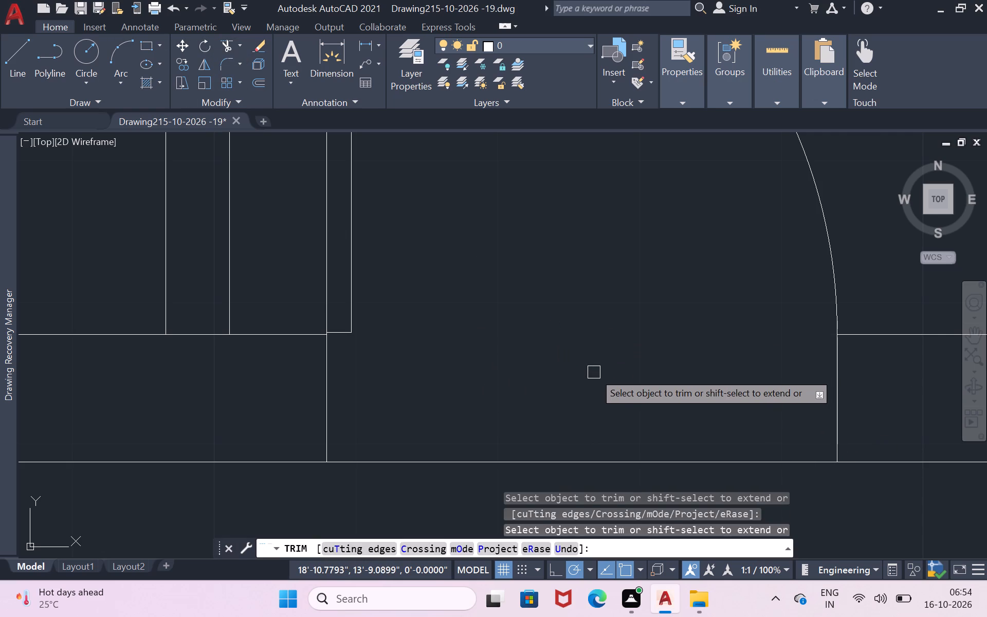
{"action": "key", "text": "Return"}
Draw a vertical line about 9" long from the door leaf's lower right corner down to the outer wall line.
{"action": "key", "text": "l"}
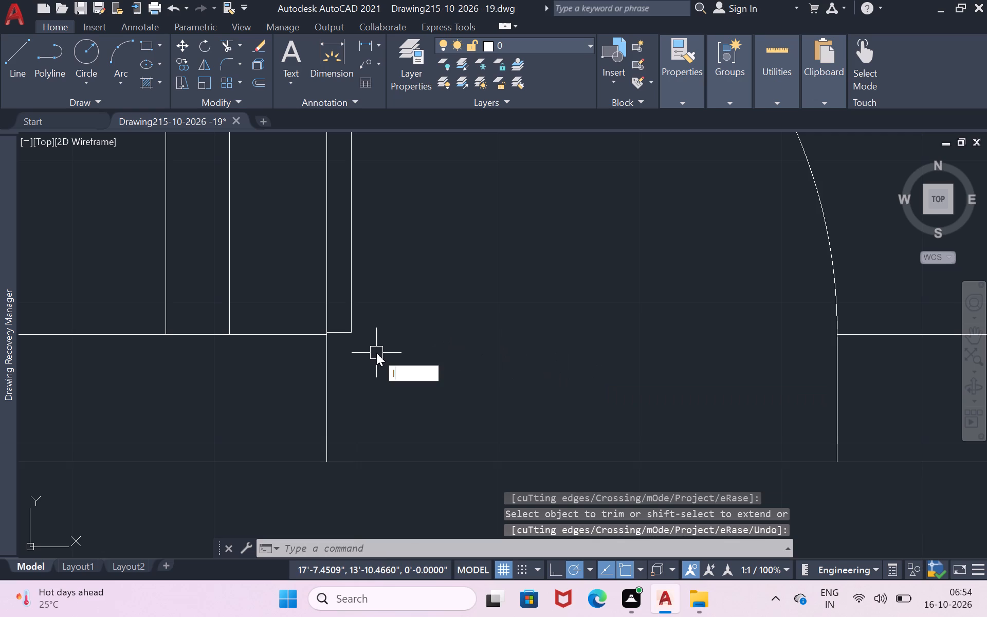
{"action": "key", "text": "Return"}
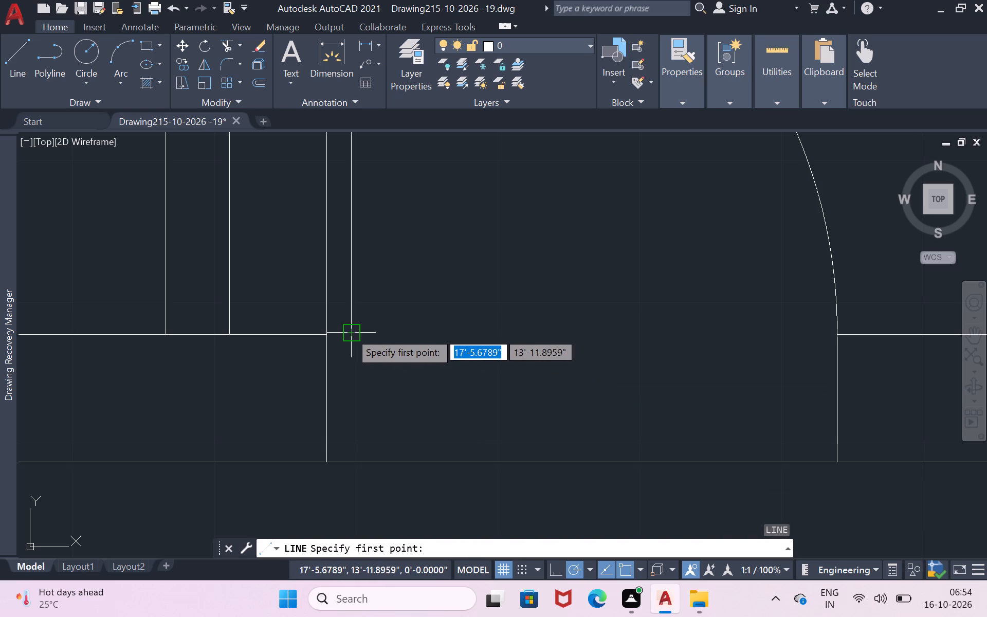
{"action": "left_click", "coordinate": [350, 332]}
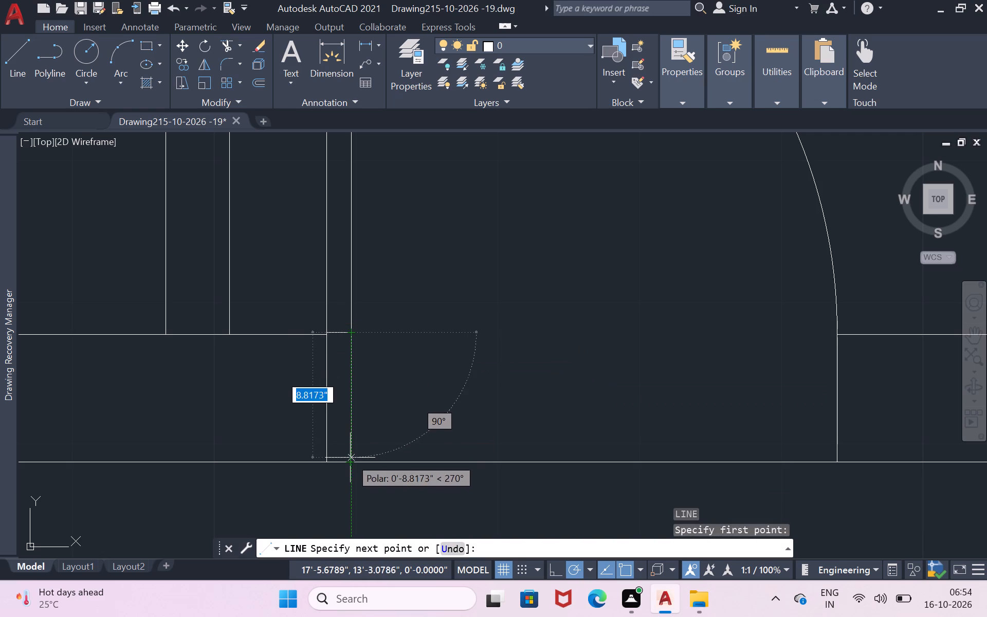
{"action": "left_click", "coordinate": [350, 460]}
{"action": "key", "text": "Return"}
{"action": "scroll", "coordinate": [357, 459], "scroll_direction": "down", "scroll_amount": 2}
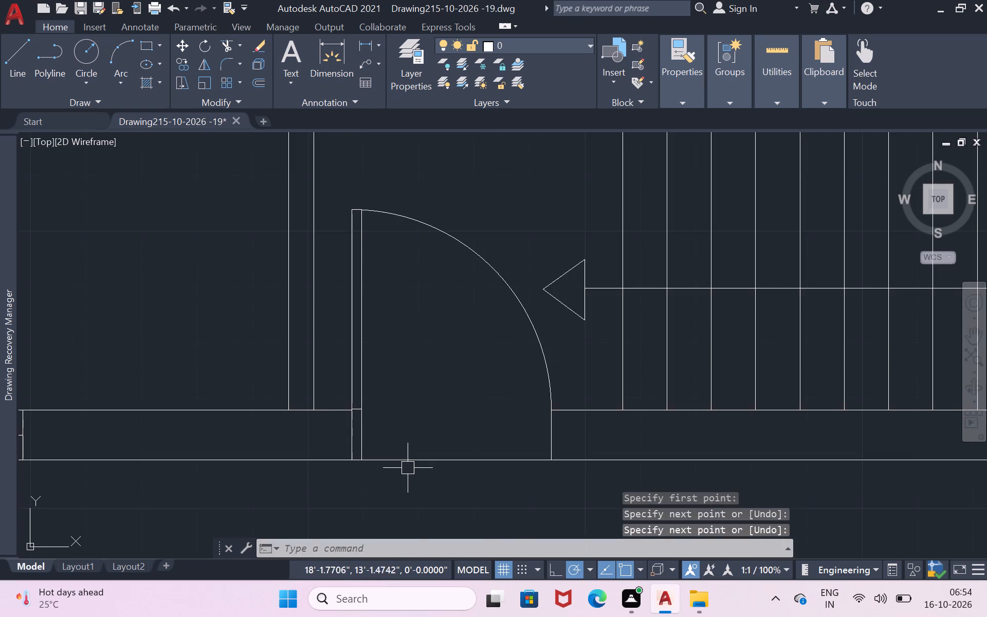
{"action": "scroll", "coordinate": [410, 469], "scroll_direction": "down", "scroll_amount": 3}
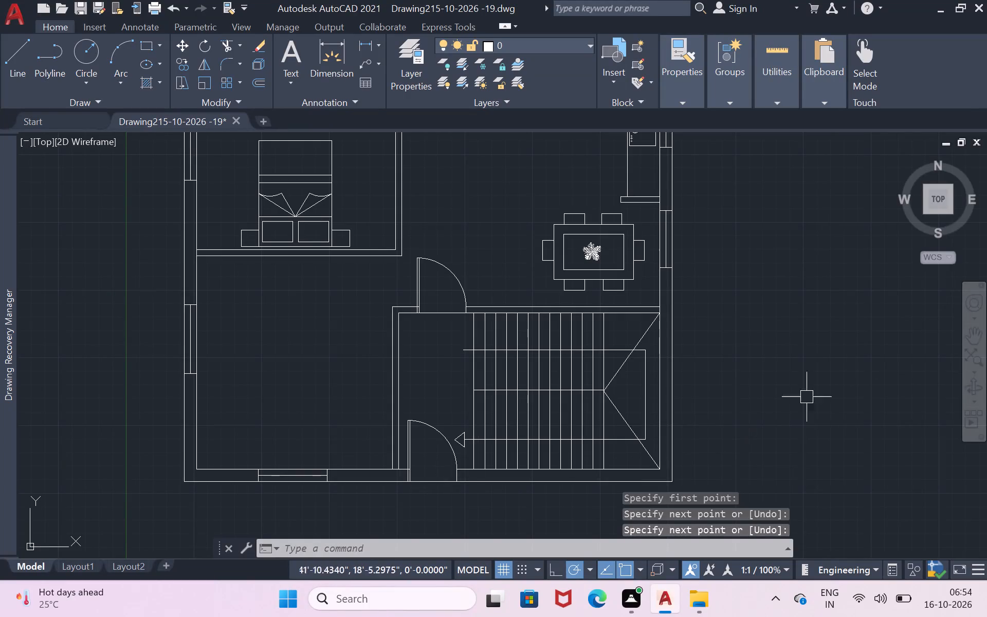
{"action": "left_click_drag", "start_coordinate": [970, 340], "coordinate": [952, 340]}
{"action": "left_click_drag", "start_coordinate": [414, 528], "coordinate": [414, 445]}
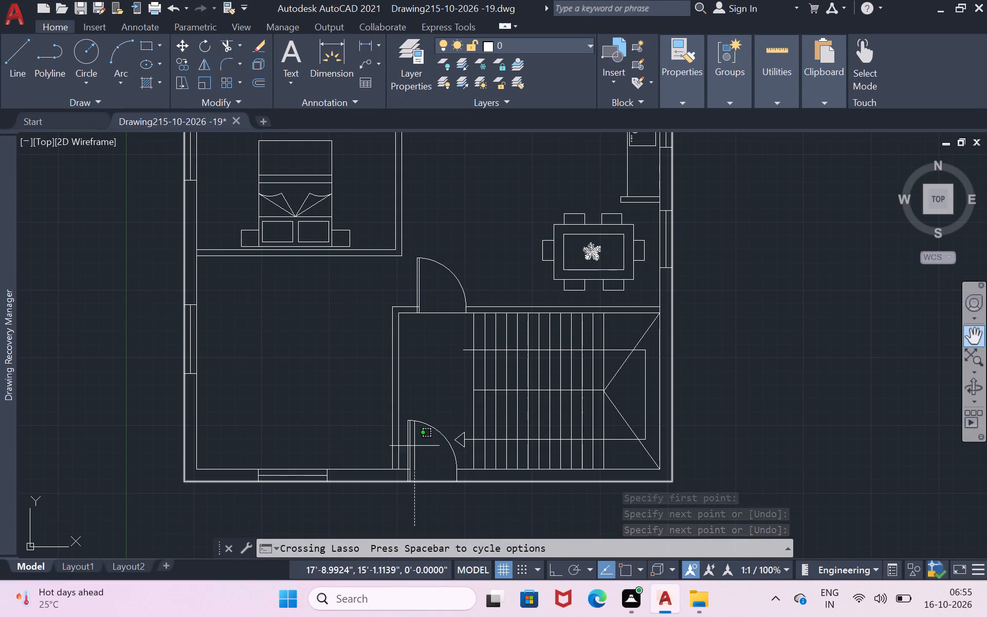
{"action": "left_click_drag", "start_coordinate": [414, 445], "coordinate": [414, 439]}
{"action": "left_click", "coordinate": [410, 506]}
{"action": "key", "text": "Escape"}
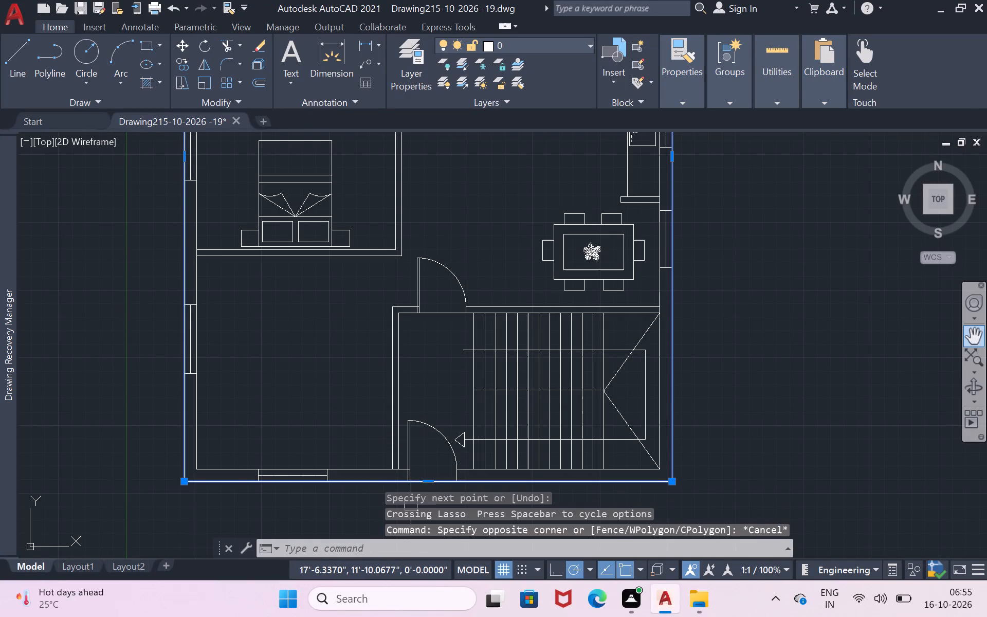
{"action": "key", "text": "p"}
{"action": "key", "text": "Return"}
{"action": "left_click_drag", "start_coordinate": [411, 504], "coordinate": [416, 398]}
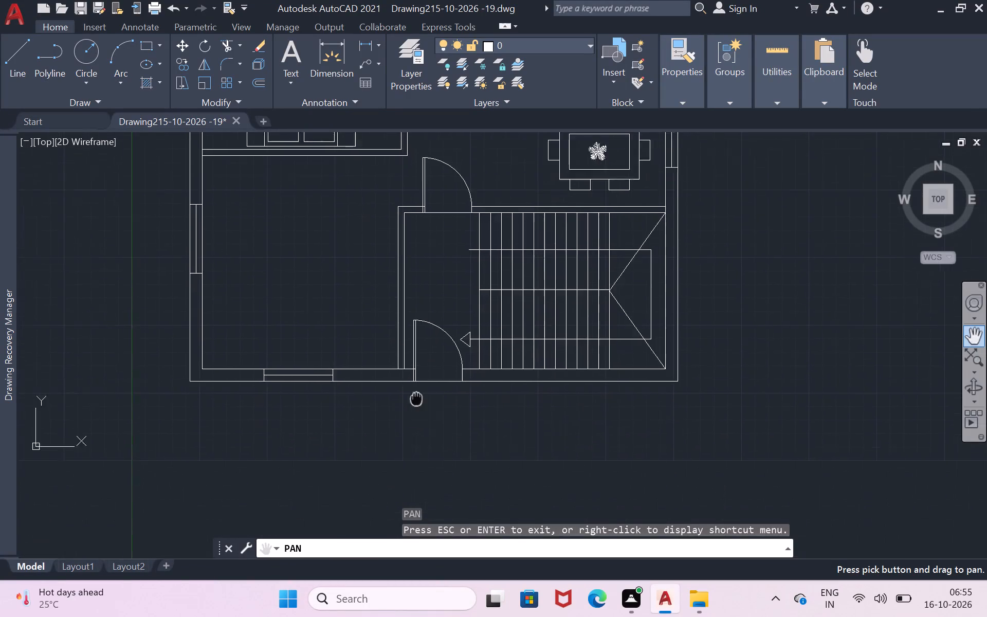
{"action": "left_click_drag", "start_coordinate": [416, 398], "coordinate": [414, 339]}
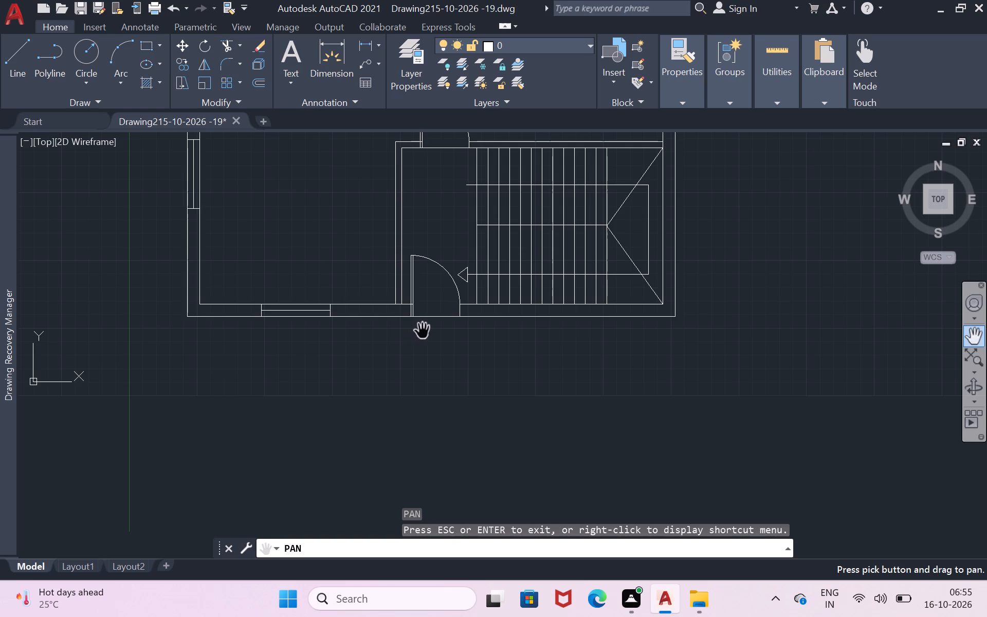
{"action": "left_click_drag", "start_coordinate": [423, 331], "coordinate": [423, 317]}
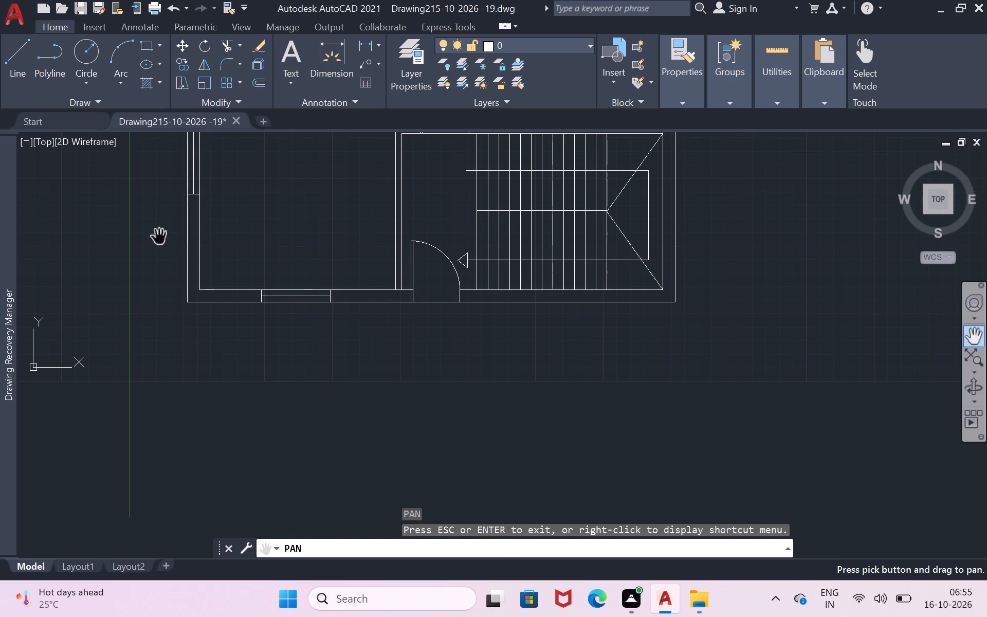
Draw a three-sided doorstep outline below the entrance door, 1' deep and about 4'-1" wide, closing back onto the outer wall line.
{"action": "left_click", "coordinate": [19, 81]}
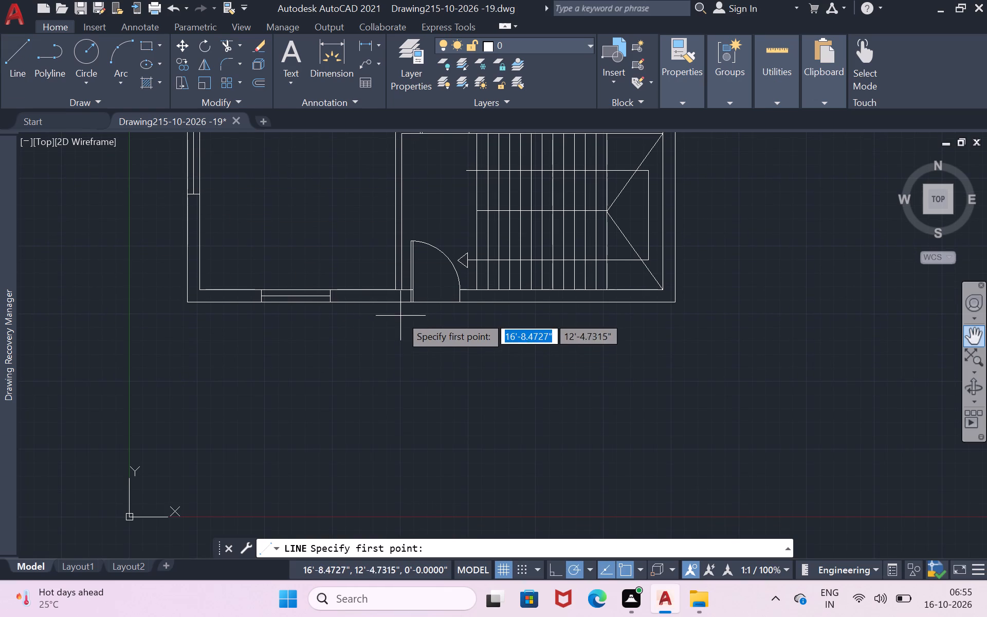
{"action": "scroll", "coordinate": [414, 312], "scroll_direction": "up", "scroll_amount": 2}
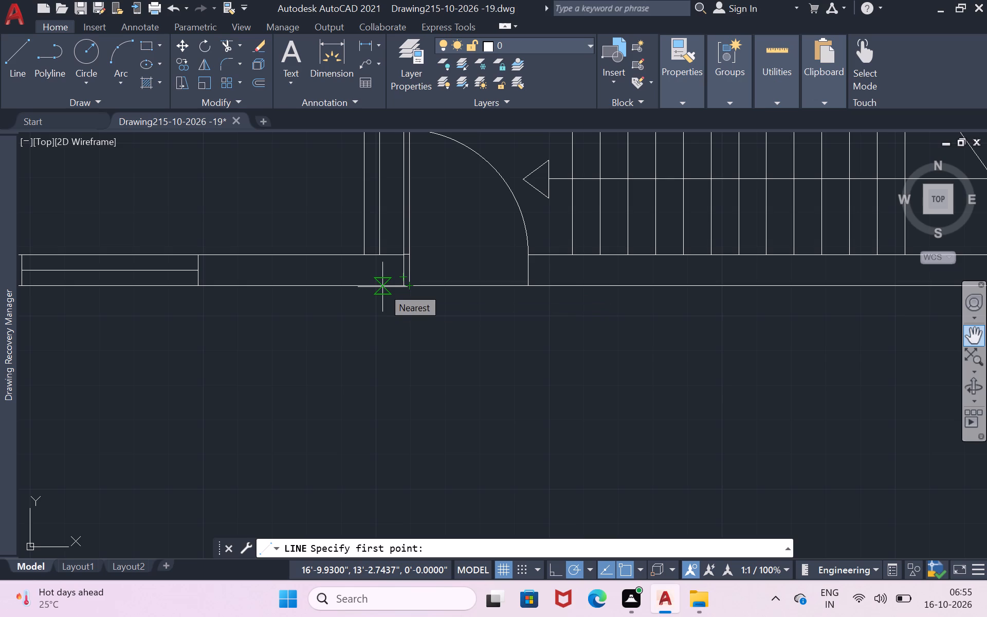
{"action": "left_click", "coordinate": [382, 287]}
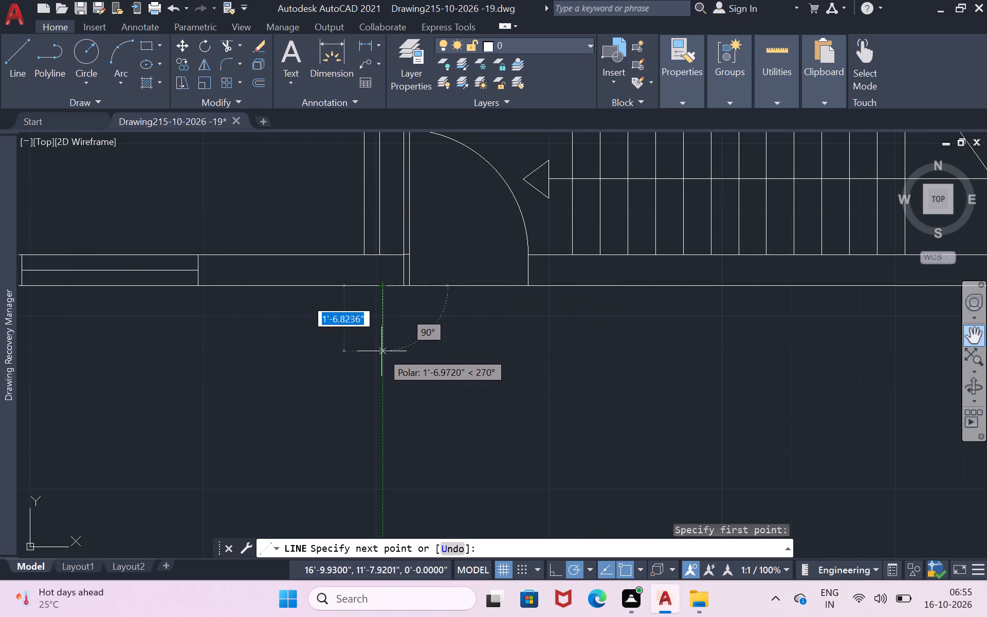
{"action": "type", "text": "1'"}
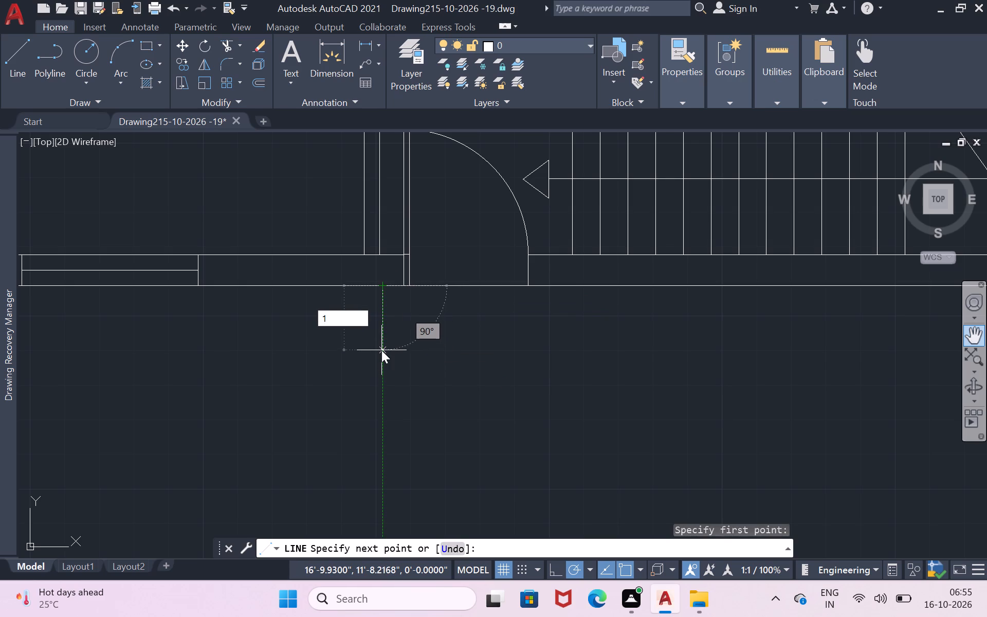
{"action": "key", "text": "Return"}
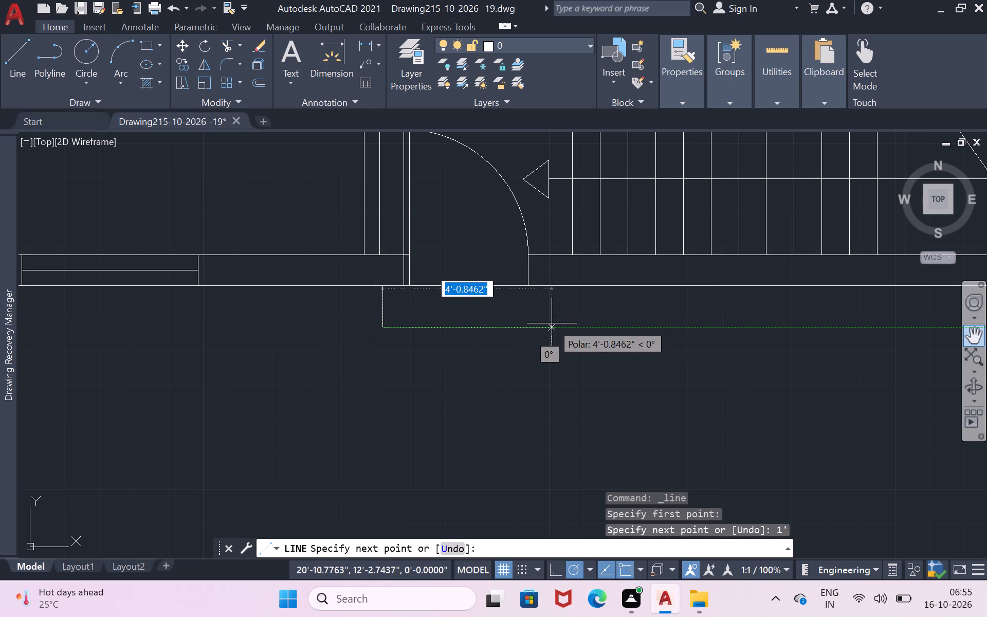
{"action": "left_click", "coordinate": [550, 323]}
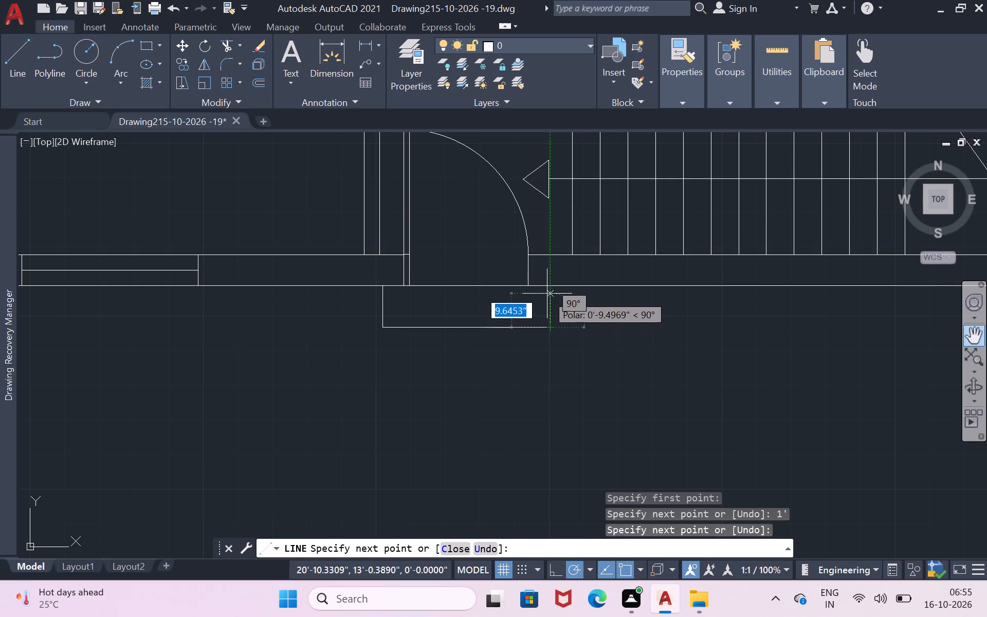
{"action": "left_click", "coordinate": [549, 286]}
{"action": "key", "text": "Return"}
Outline a 3'-deep strip along the bottom exterior wall from corner to corner, letting its front line overrun the house's right corner.
{"action": "scroll", "coordinate": [551, 287], "scroll_direction": "down", "scroll_amount": 1}
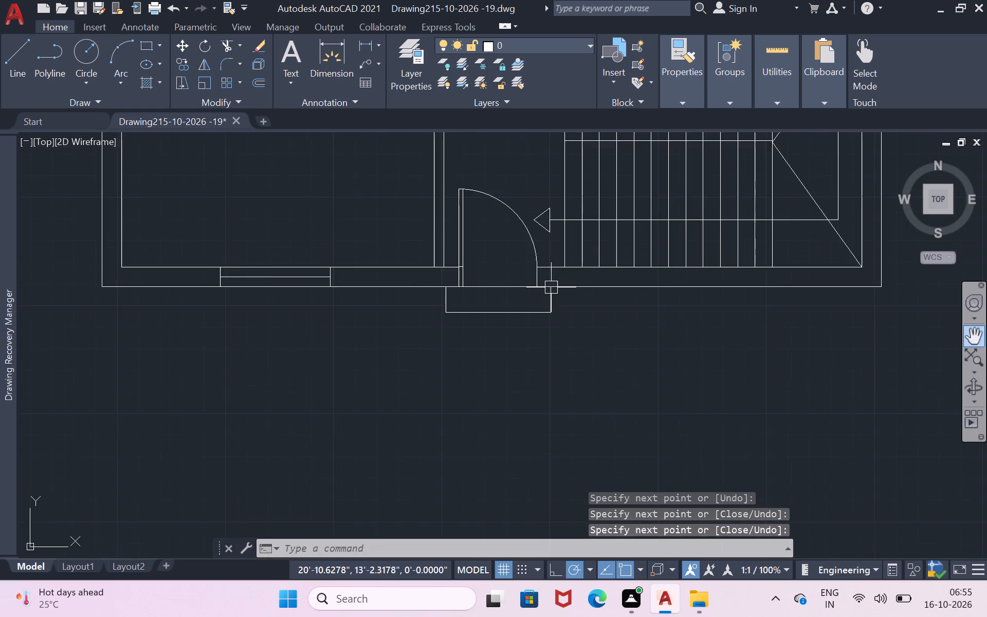
{"action": "scroll", "coordinate": [551, 287], "scroll_direction": "down", "scroll_amount": 1}
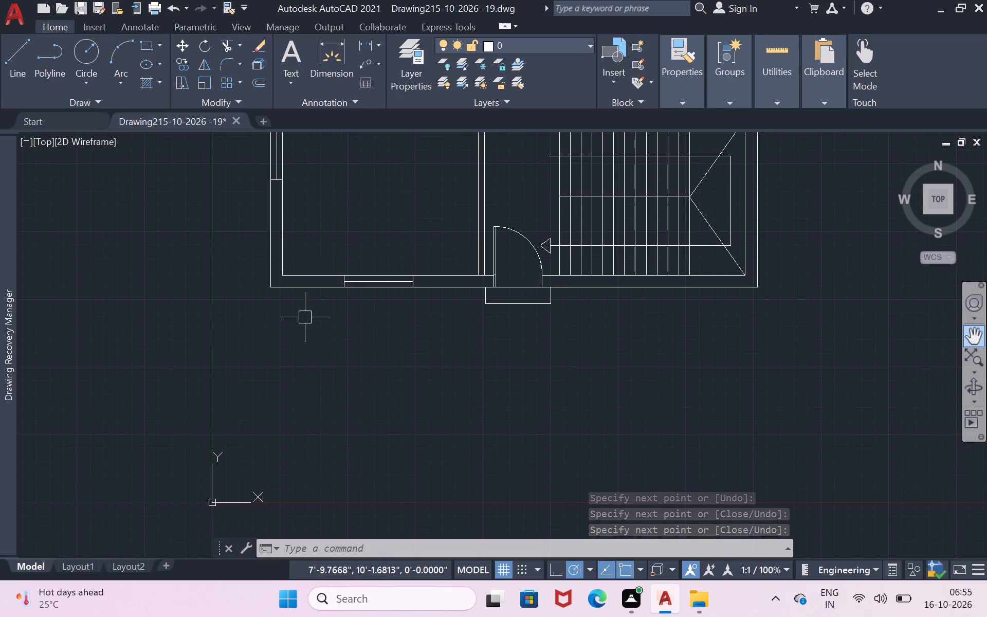
{"action": "left_click_drag", "start_coordinate": [11, 69], "coordinate": [11, 64]}
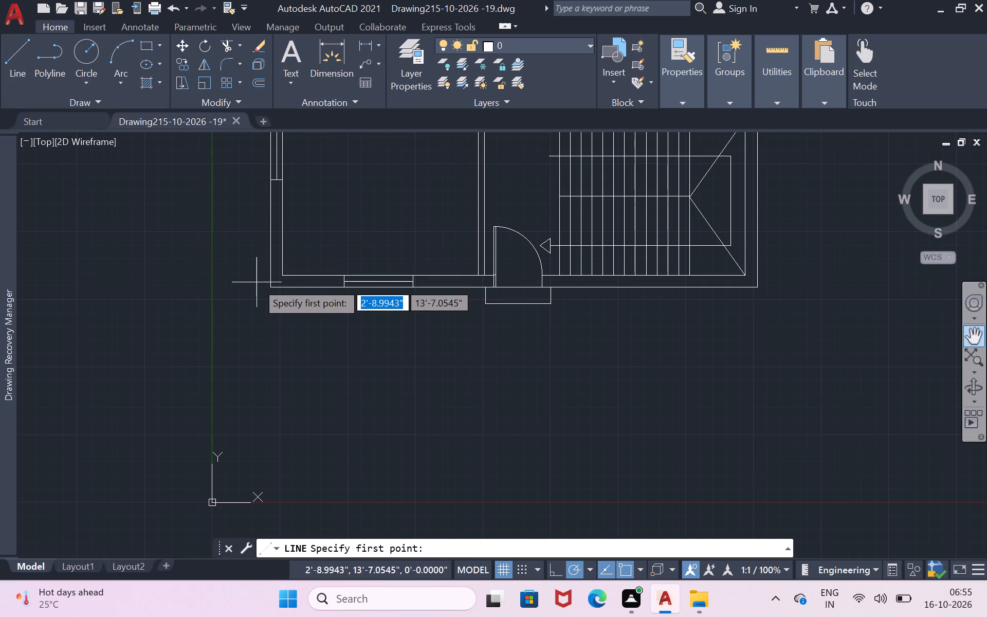
{"action": "left_click", "coordinate": [273, 290]}
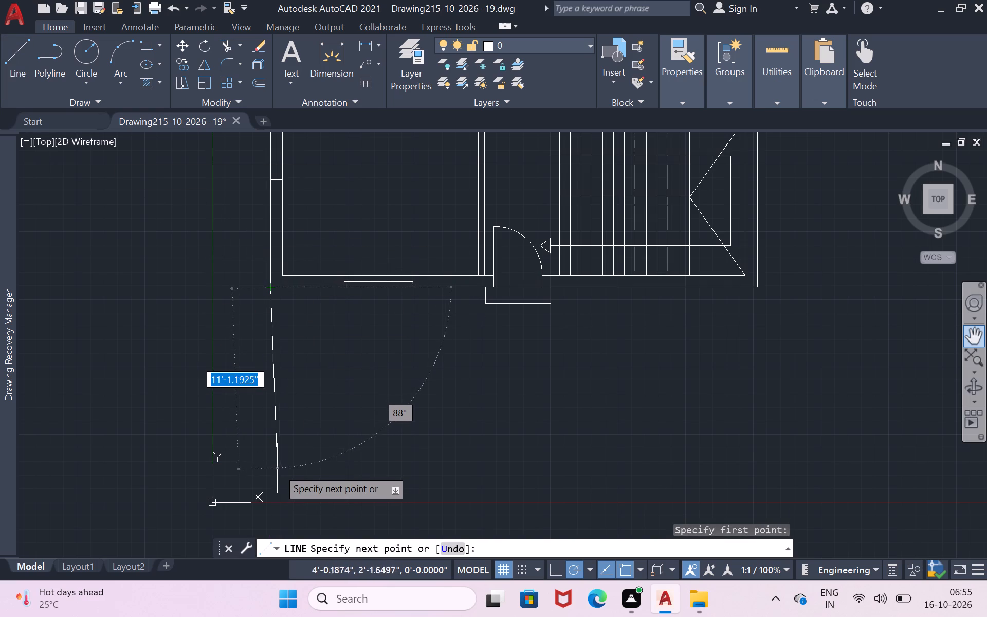
{"action": "type", "text": "3'"}
{"action": "key", "text": "Return"}
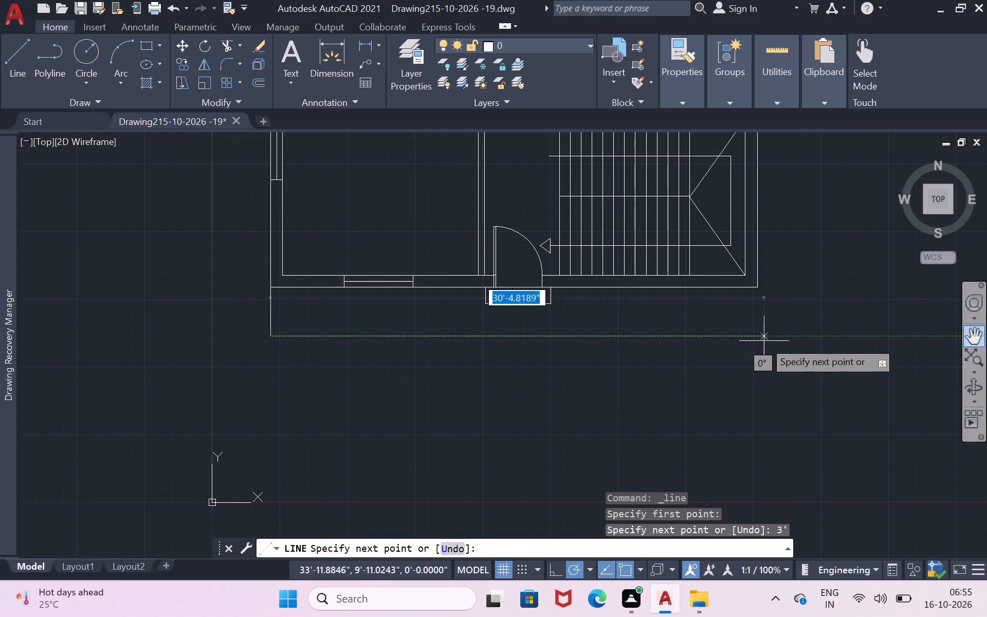
{"action": "left_click", "coordinate": [792, 339]}
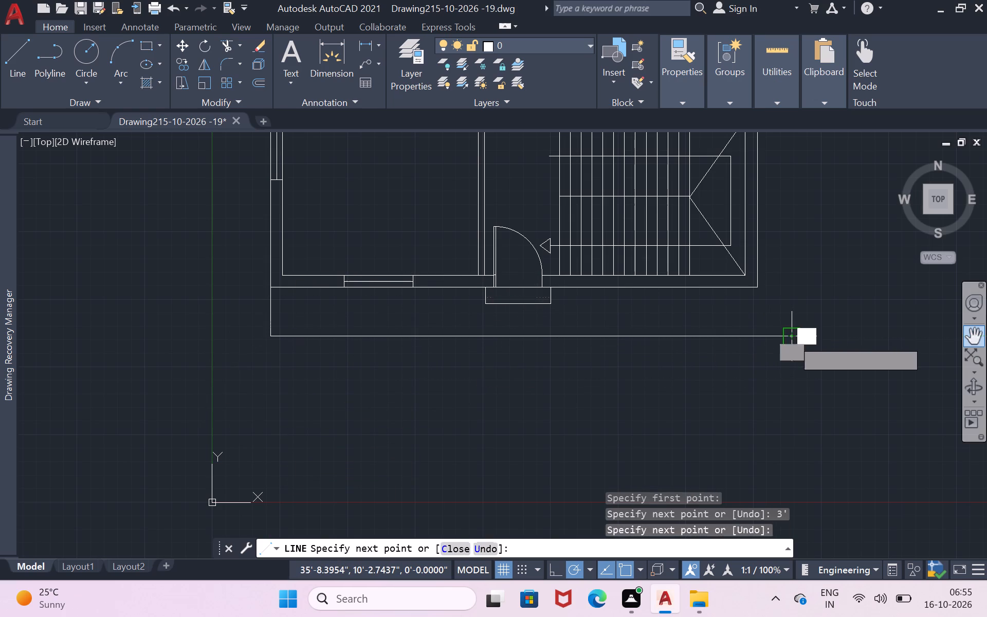
{"action": "key", "text": "Return"}
{"action": "key", "text": "Return"}
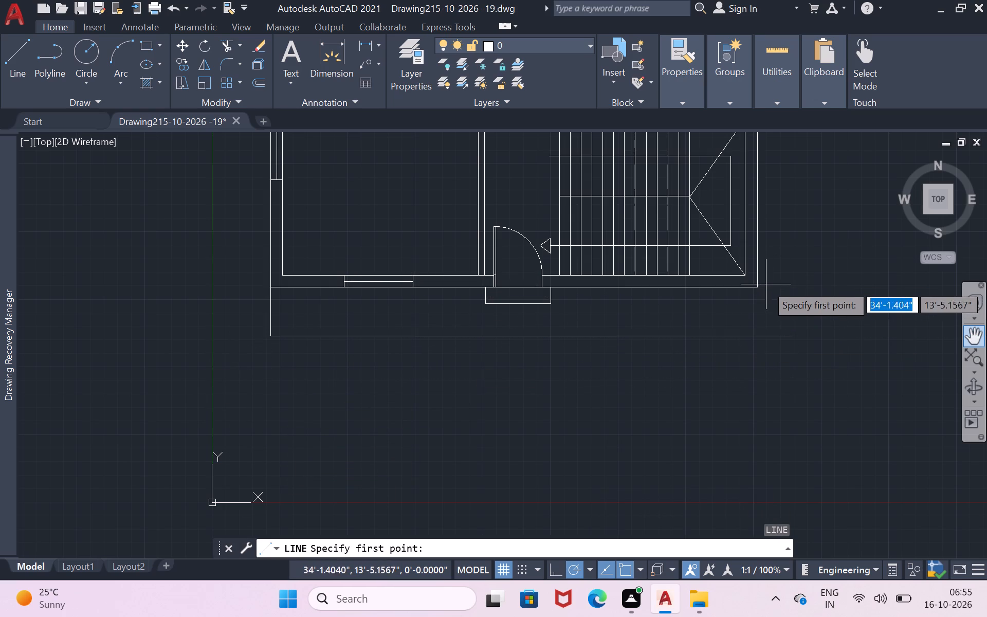
{"action": "left_click", "coordinate": [758, 288]}
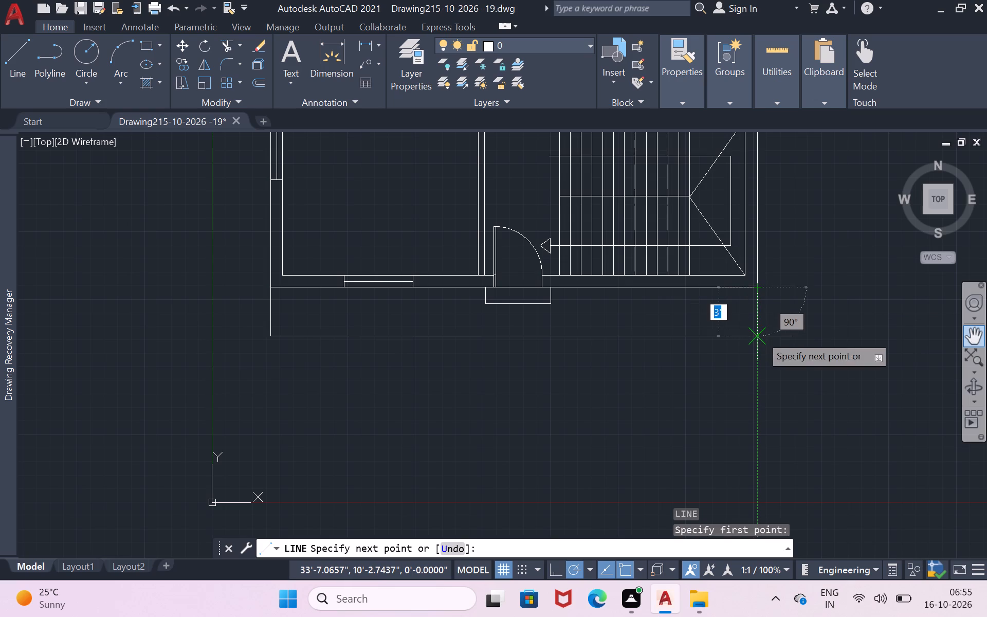
{"action": "left_click", "coordinate": [760, 335]}
{"action": "key", "text": "Return"}
Trim the part of the strip's front line that extends past its right end line.
{"action": "type", "text": "tr"}
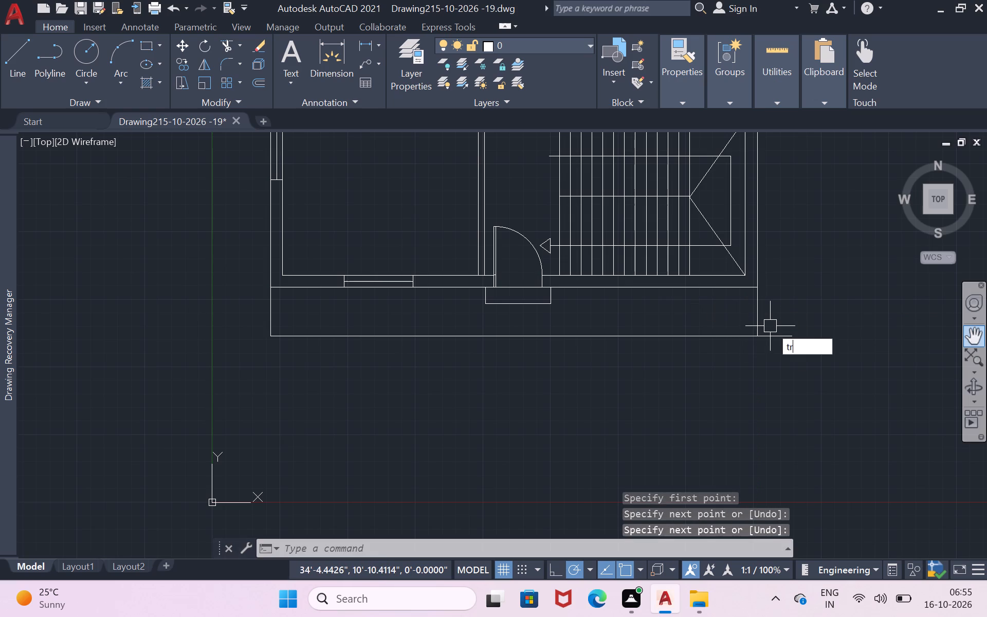
{"action": "key", "text": "space"}
{"action": "left_click", "coordinate": [771, 332]}
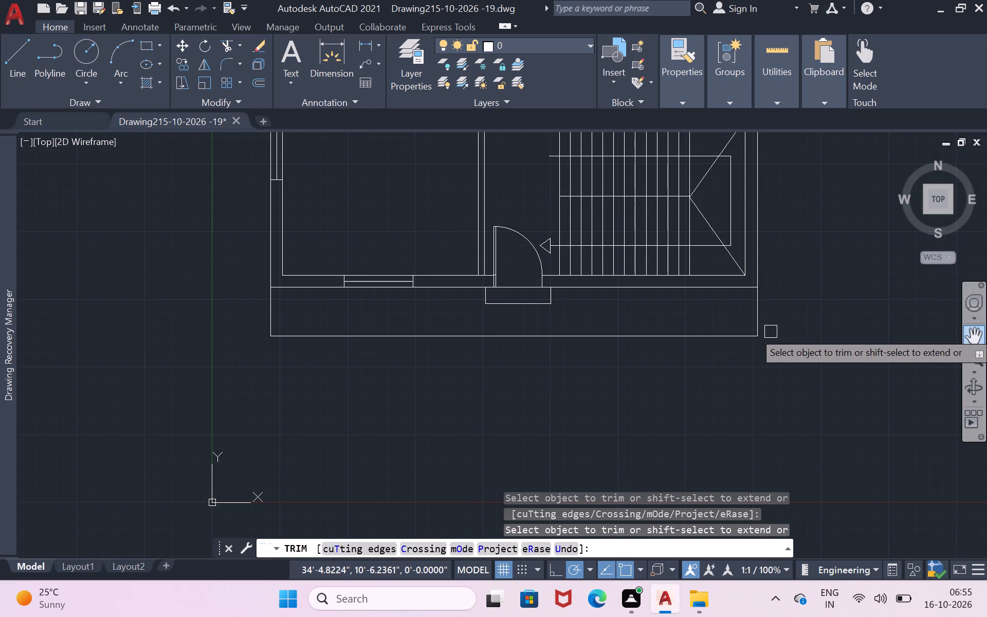
{"action": "scroll", "coordinate": [771, 332], "scroll_direction": "down", "scroll_amount": 3}
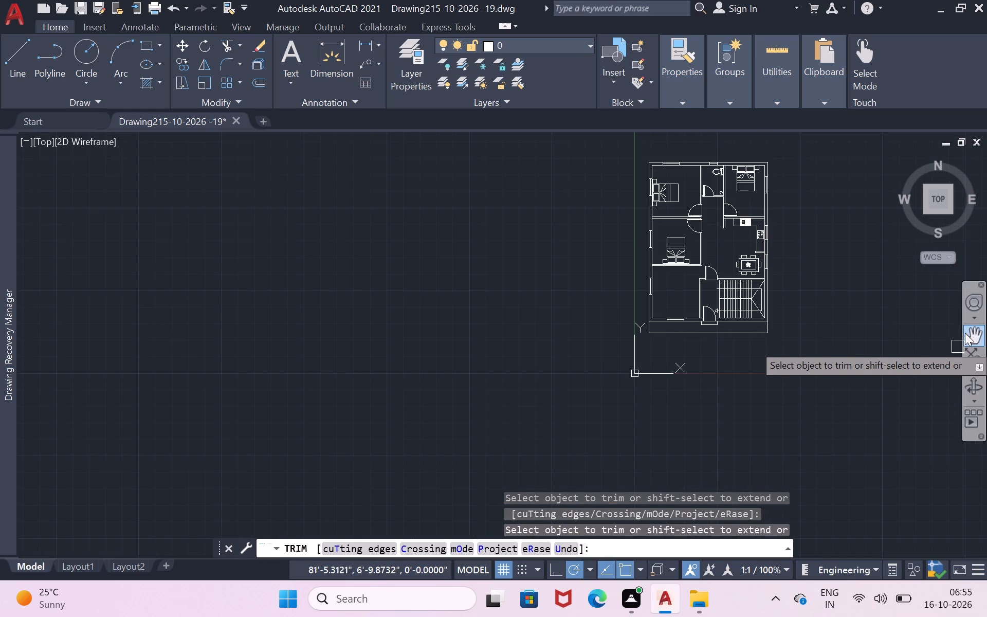
{"action": "left_click", "coordinate": [965, 331]}
{"action": "left_click_drag", "start_coordinate": [876, 296], "coordinate": [851, 321]}
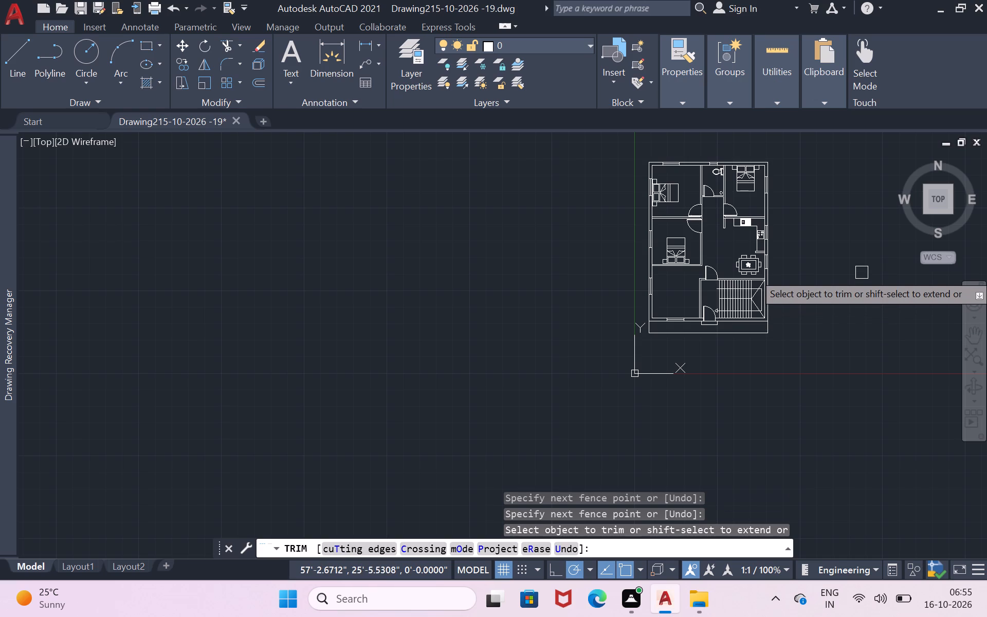
{"action": "key", "text": "Escape"}
Draw an upright tabletop rectangle in the middle of the empty room beside the stair room.
{"action": "scroll", "coordinate": [846, 209], "scroll_direction": "up", "scroll_amount": 2}
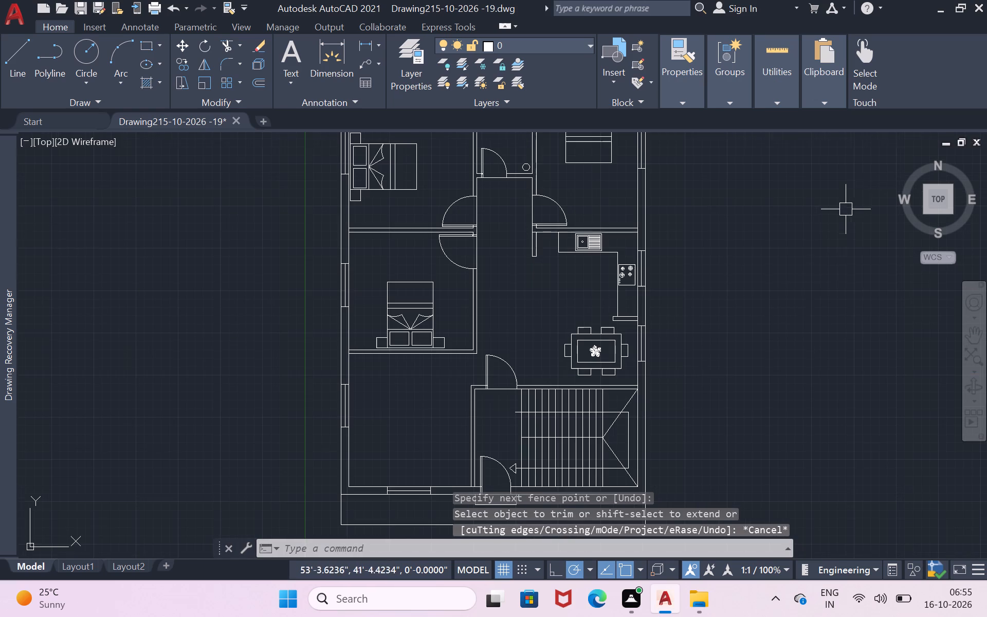
{"action": "scroll", "coordinate": [398, 463], "scroll_direction": "up", "scroll_amount": 1}
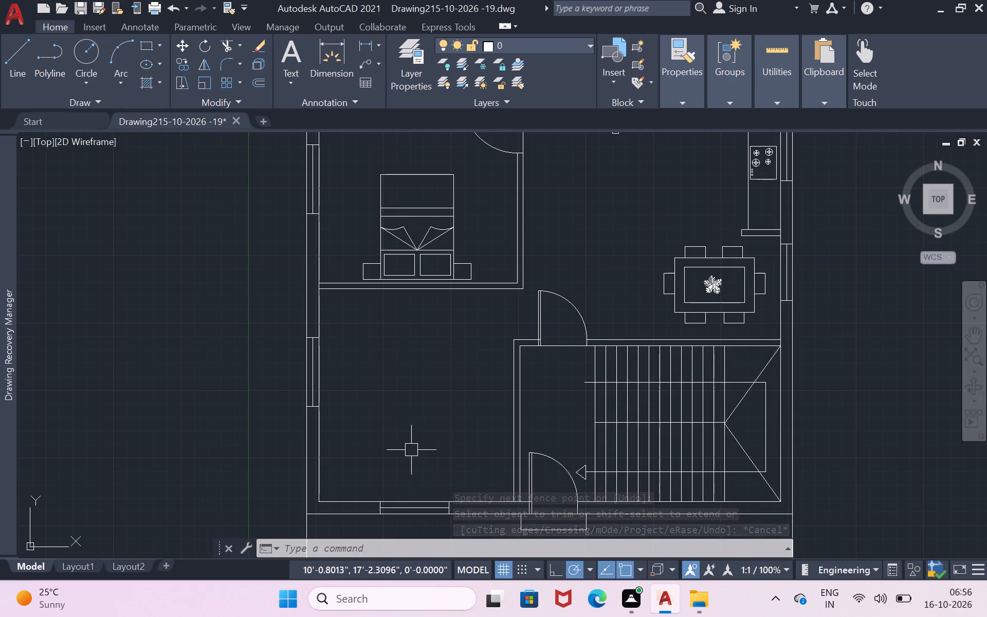
{"action": "left_click", "coordinate": [144, 45]}
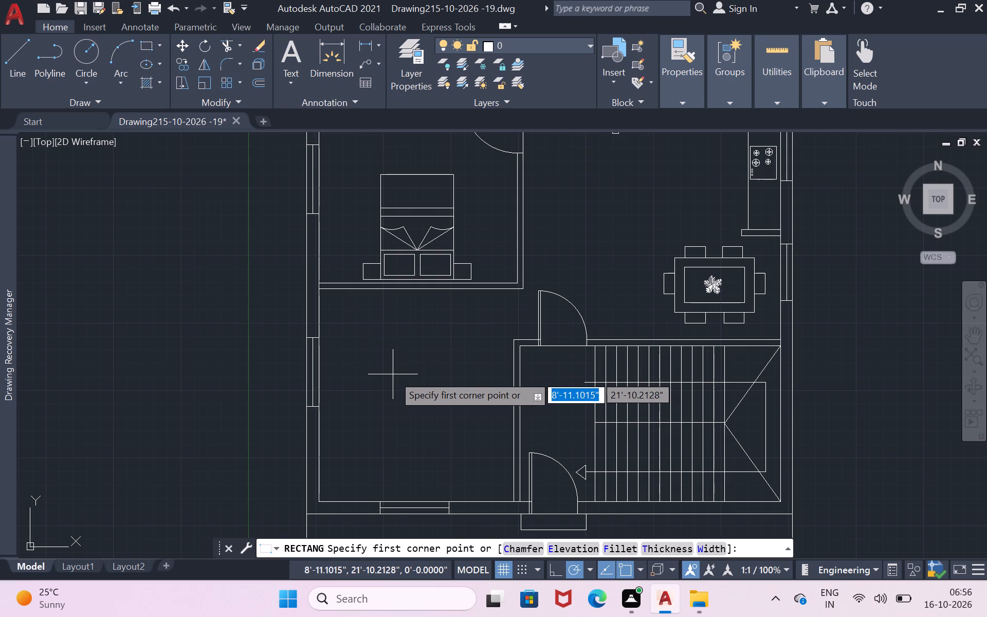
{"action": "left_click", "coordinate": [398, 350]}
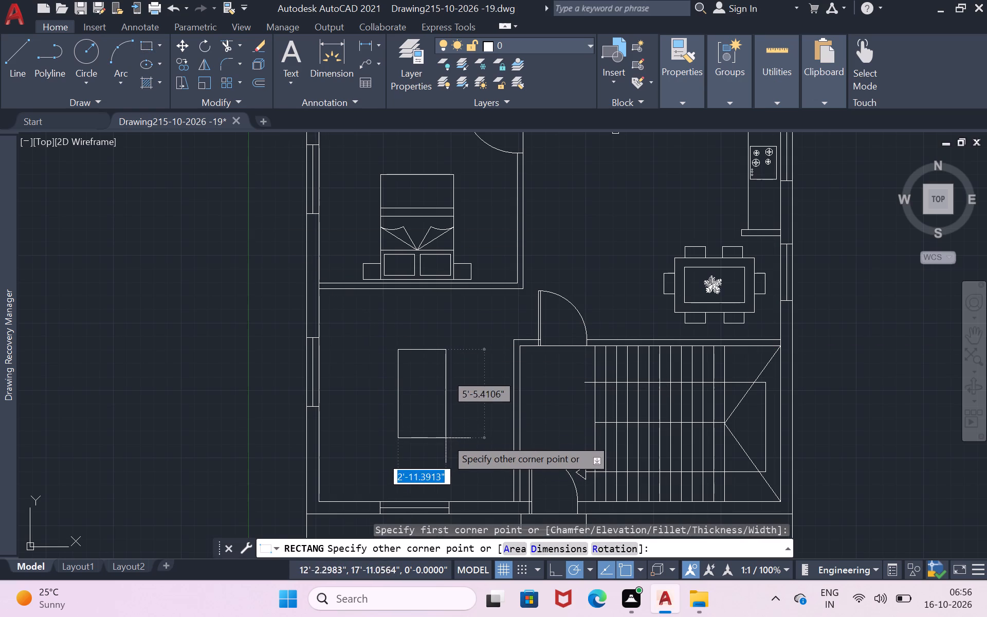
{"action": "left_click", "coordinate": [443, 421]}
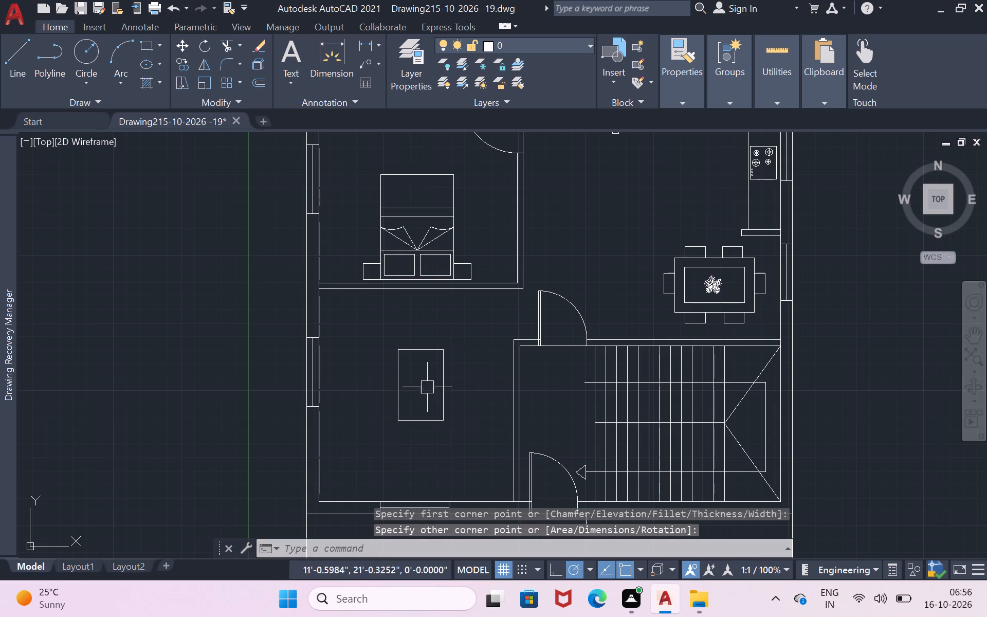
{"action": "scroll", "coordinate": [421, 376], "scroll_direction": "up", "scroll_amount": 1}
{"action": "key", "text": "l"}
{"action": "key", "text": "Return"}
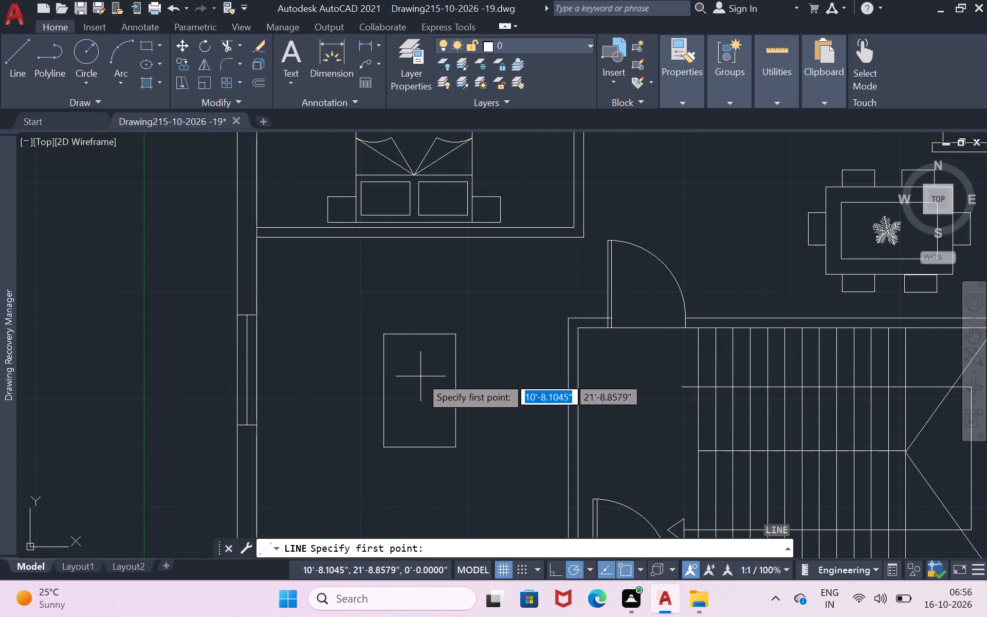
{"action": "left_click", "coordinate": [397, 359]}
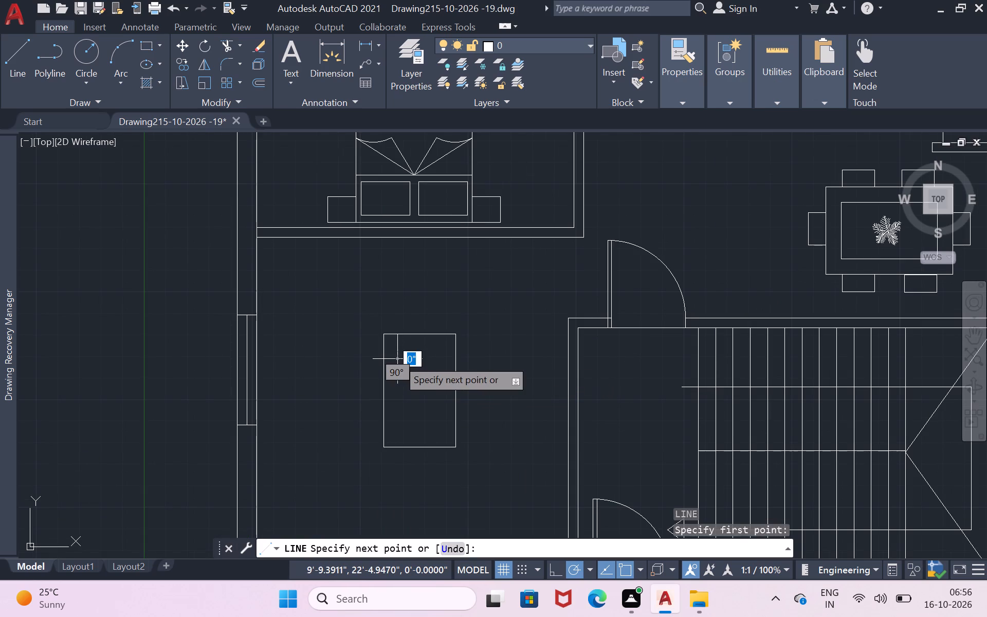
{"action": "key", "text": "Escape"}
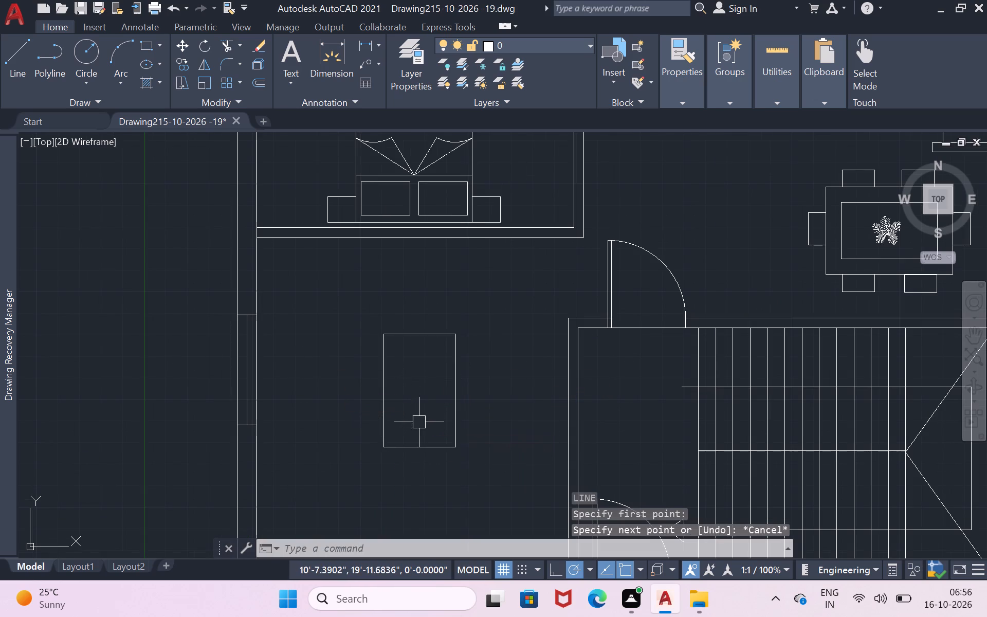
Draw an inner rectangle about 1'-5" wide and 2'-8" high, centred inside the new tabletop rectangle.
{"action": "left_click", "coordinate": [141, 47]}
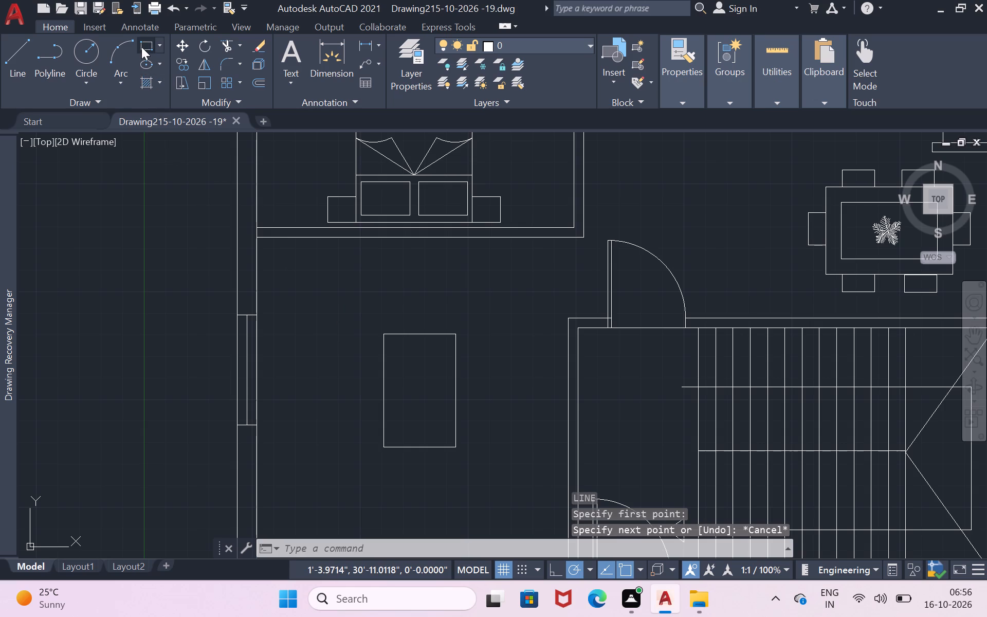
{"action": "left_click", "coordinate": [401, 357]}
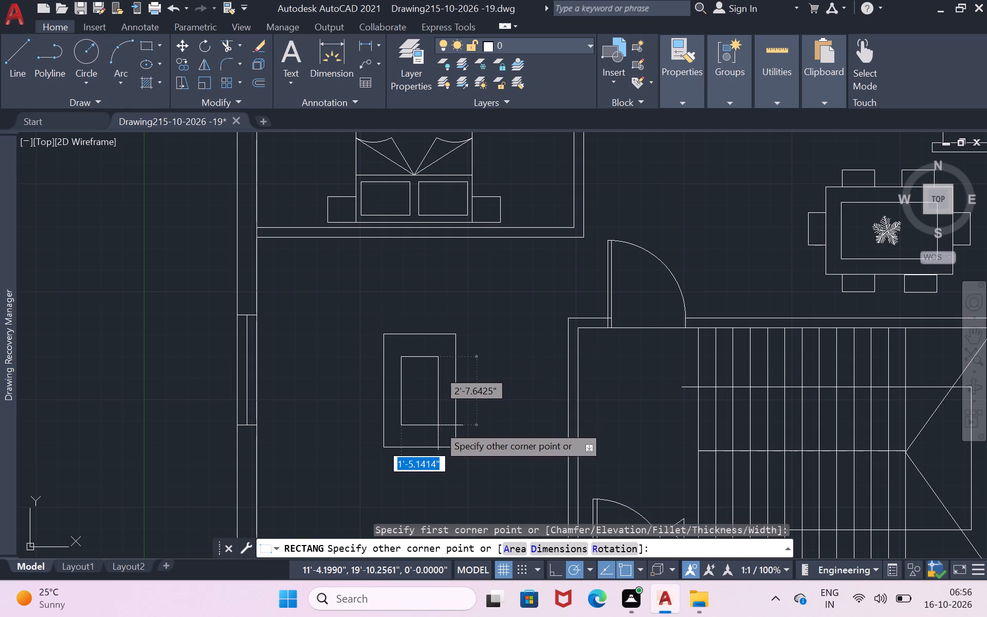
{"action": "left_click", "coordinate": [438, 426]}
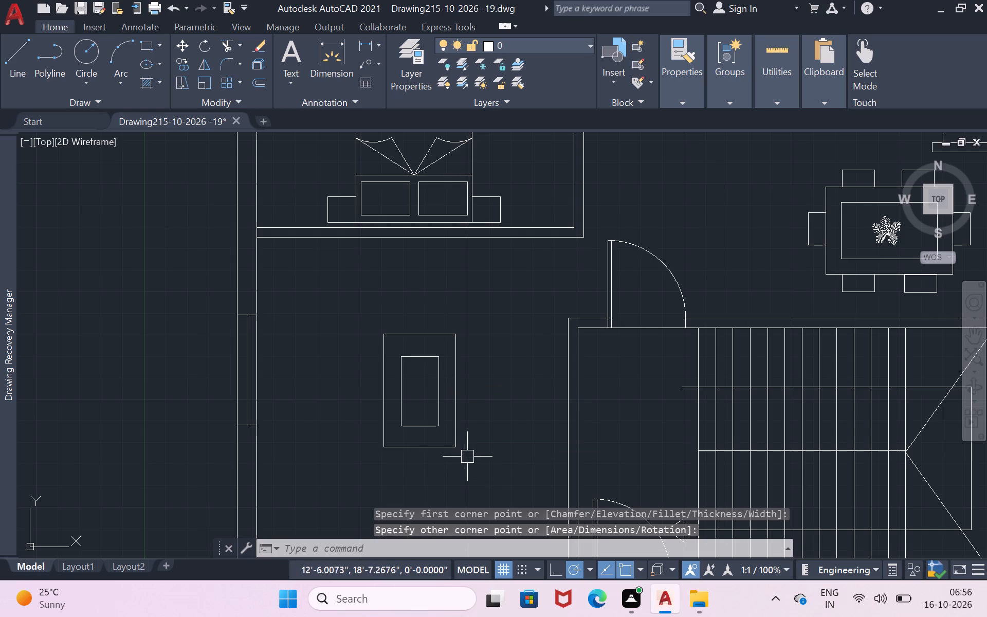
Hatch the border between the new table's inner and outer rectangles with the ESCHER pattern.
{"action": "key", "text": "h"}
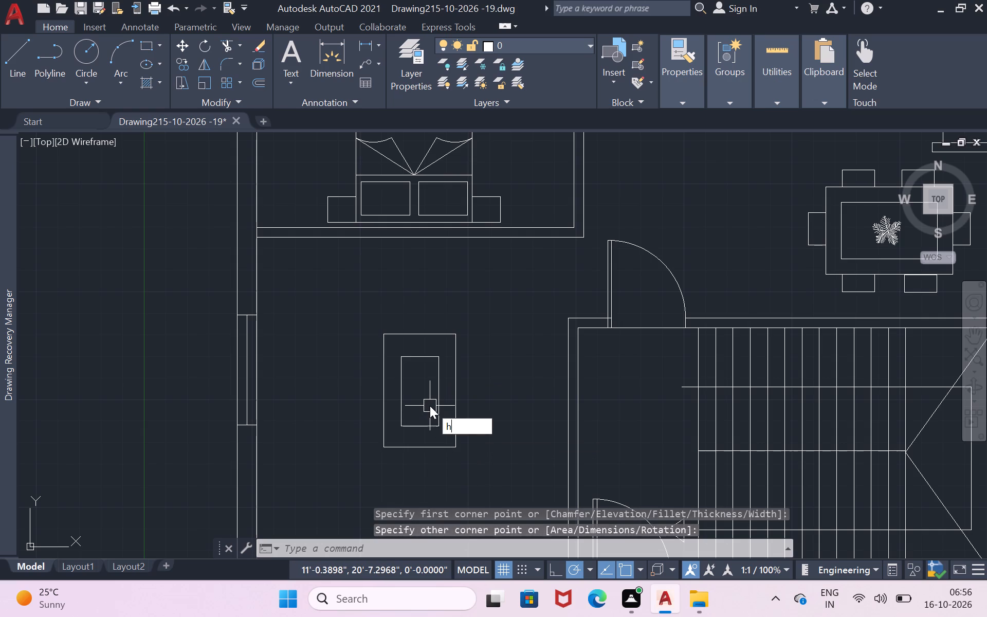
{"action": "key", "text": "Return"}
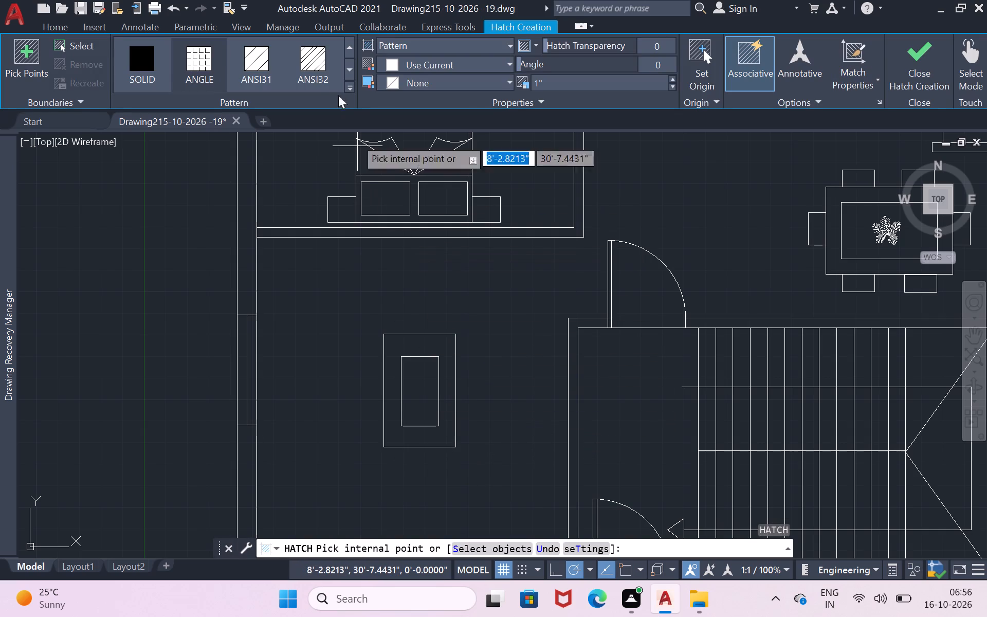
{"action": "left_click", "coordinate": [348, 88]}
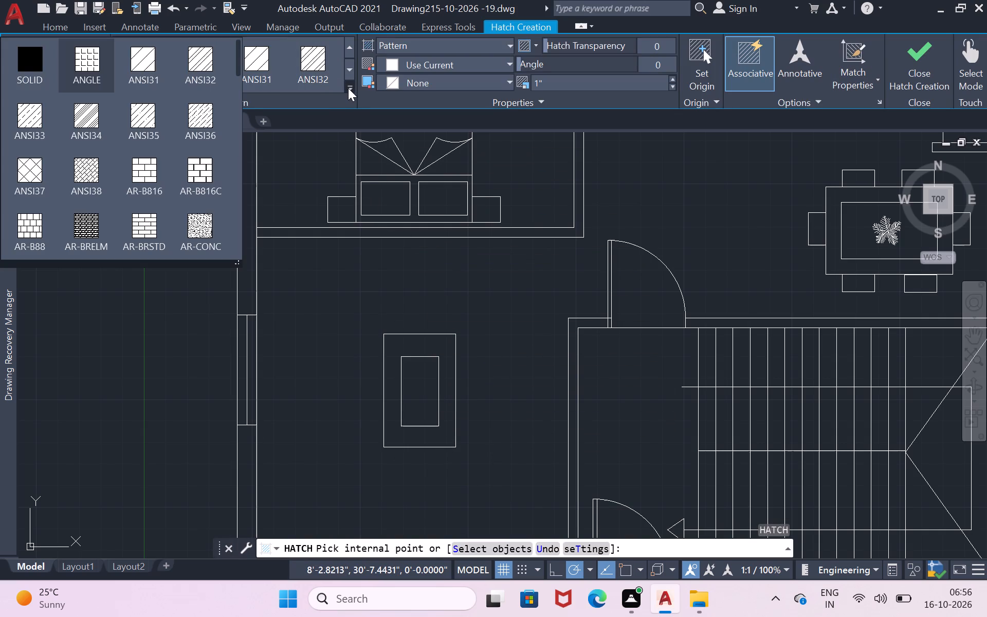
{"action": "scroll", "coordinate": [173, 208], "scroll_direction": "down", "scroll_amount": 2}
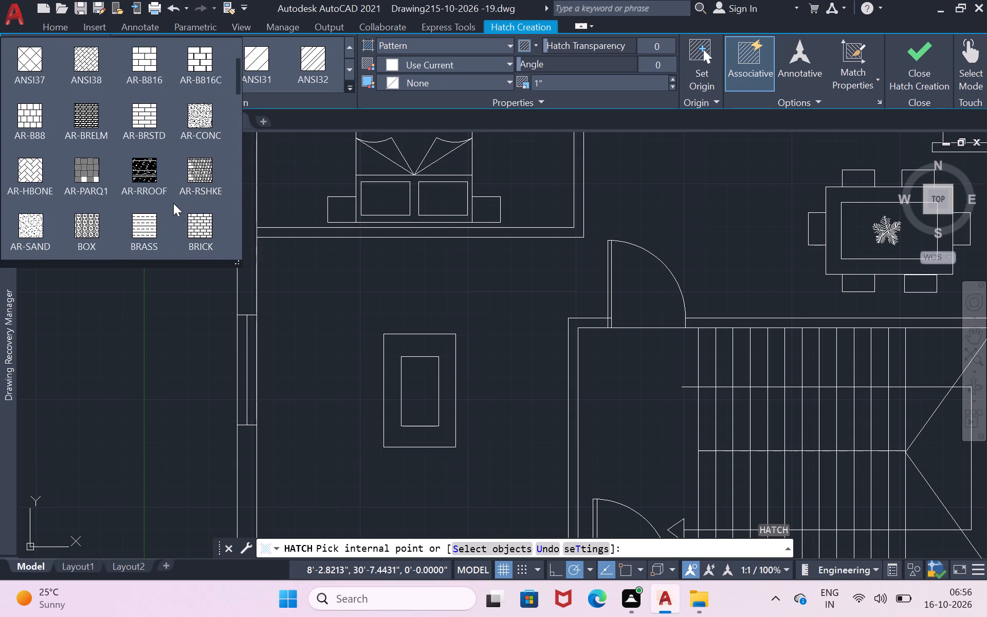
{"action": "scroll", "coordinate": [162, 198], "scroll_direction": "down", "scroll_amount": 3}
{"action": "scroll", "coordinate": [54, 199], "scroll_direction": "down", "scroll_amount": 2}
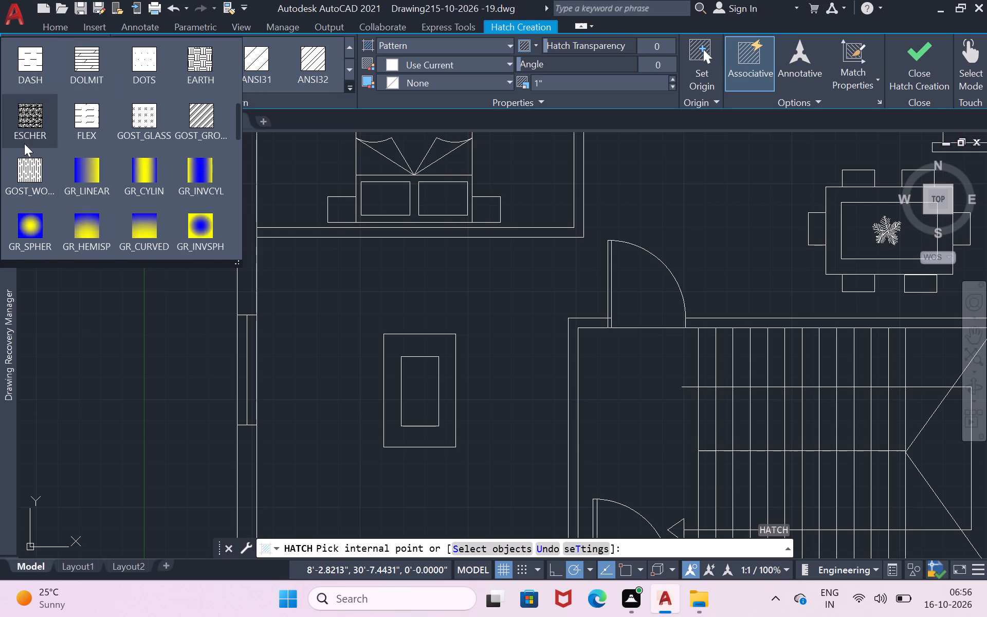
{"action": "left_click", "coordinate": [18, 117]}
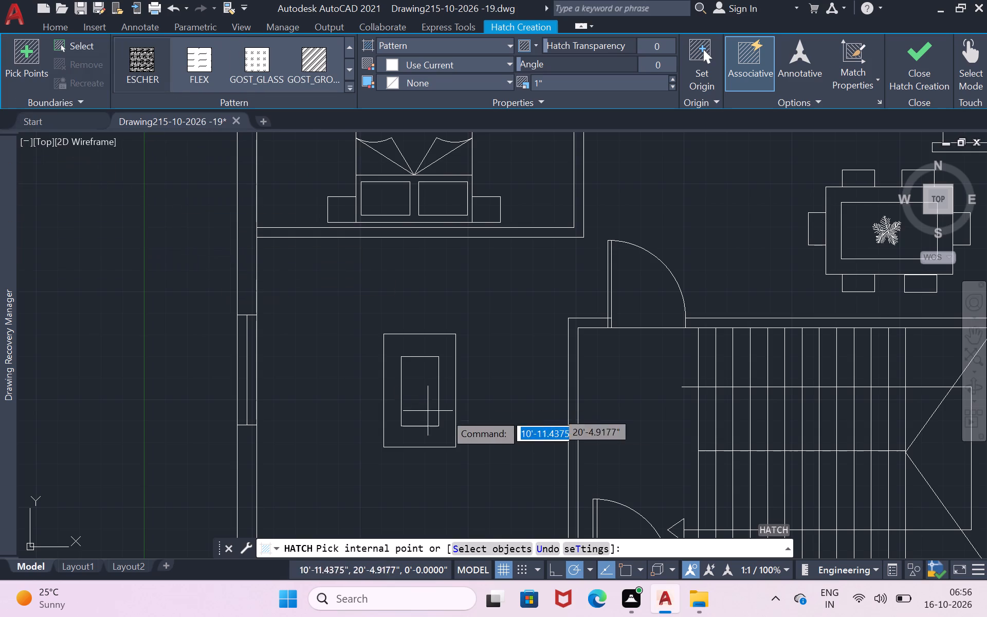
{"action": "left_click", "coordinate": [422, 384]}
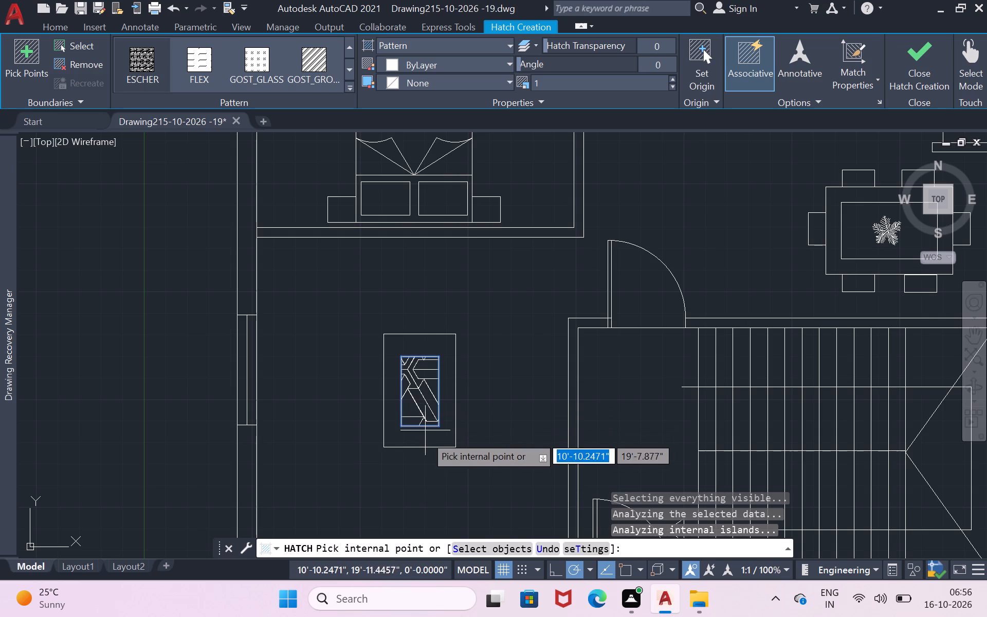
{"action": "left_click", "coordinate": [425, 444]}
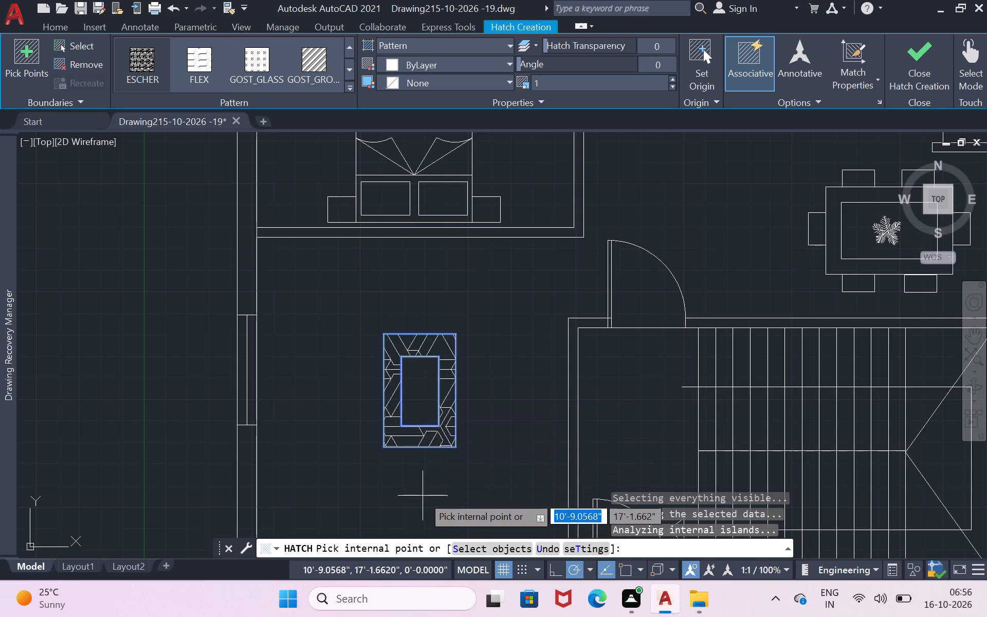
{"action": "key", "text": "Return"}
Draw an upright seat rectangle about 2' wide and 6' high between the hatched table and the left exterior wall.
{"action": "scroll", "coordinate": [424, 495], "scroll_direction": "down", "scroll_amount": 1}
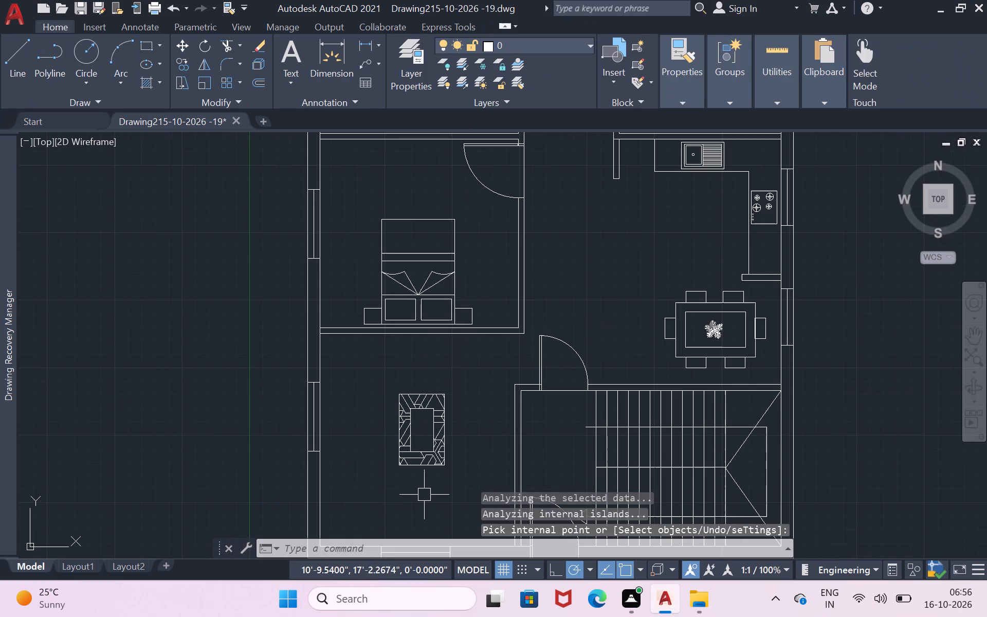
{"action": "left_click", "coordinate": [5, 71]}
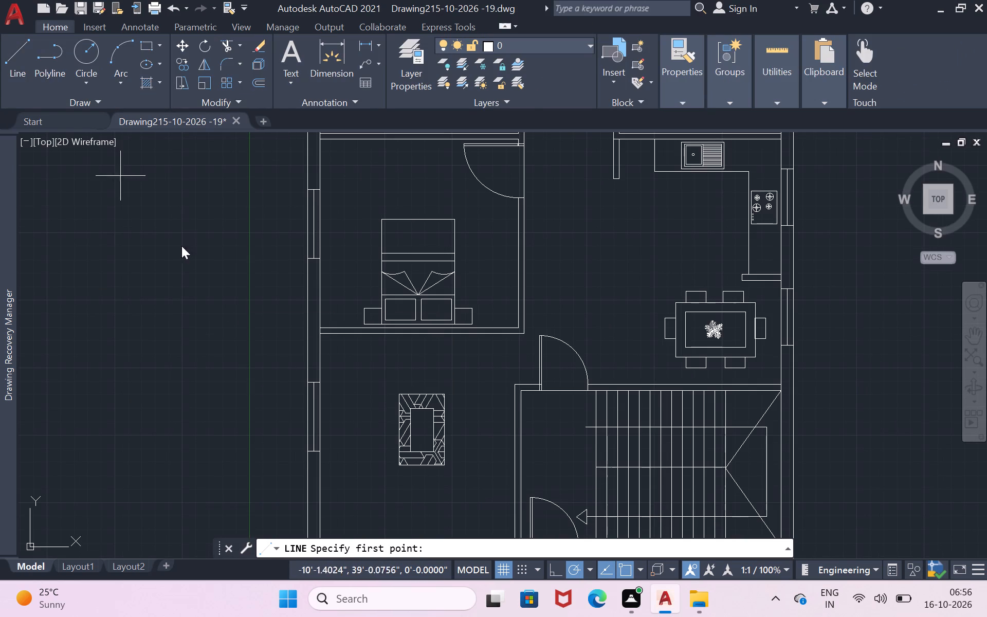
{"action": "left_click", "coordinate": [142, 45]}
{"action": "scroll", "coordinate": [374, 394], "scroll_direction": "down", "scroll_amount": 1}
{"action": "scroll", "coordinate": [369, 394], "scroll_direction": "up", "scroll_amount": 2}
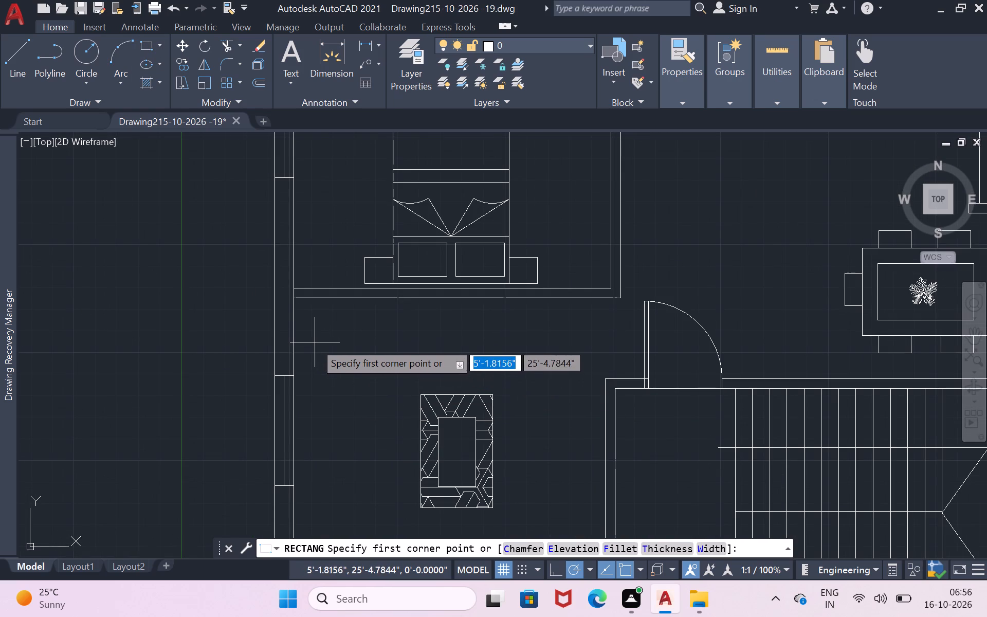
{"action": "left_click", "coordinate": [331, 361]}
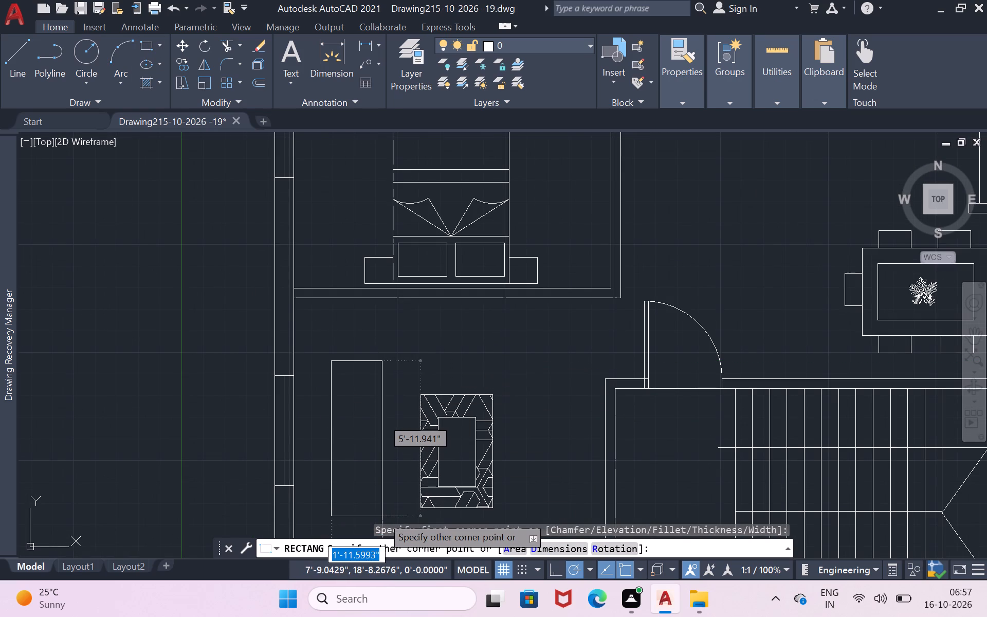
{"action": "left_click", "coordinate": [382, 516]}
Draw a smaller upright rectangle about 1'-11" wide and 3'-5" high just below the long seat rectangle.
{"action": "scroll", "coordinate": [386, 512], "scroll_direction": "down", "scroll_amount": 3}
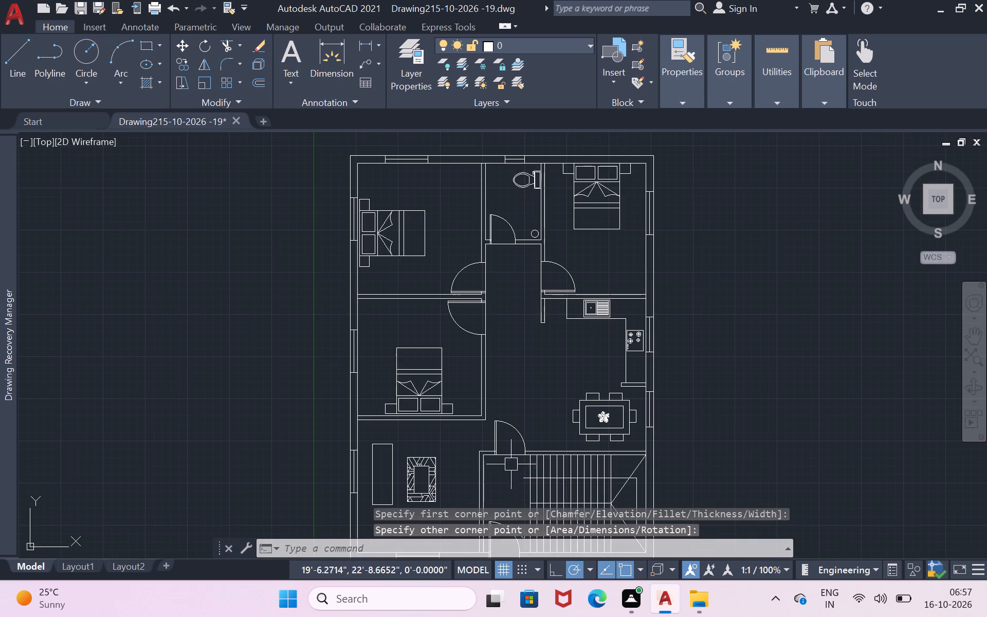
{"action": "left_click", "coordinate": [978, 334]}
{"action": "left_click_drag", "start_coordinate": [475, 444], "coordinate": [466, 367]}
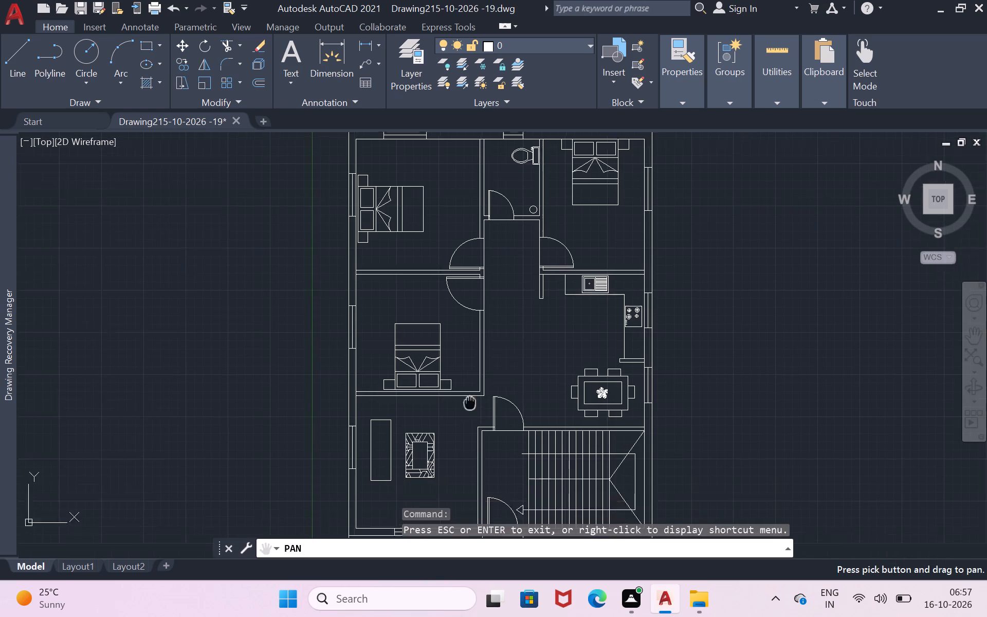
{"action": "left_click_drag", "start_coordinate": [466, 367], "coordinate": [462, 234]}
{"action": "scroll", "coordinate": [427, 270], "scroll_direction": "up", "scroll_amount": 2}
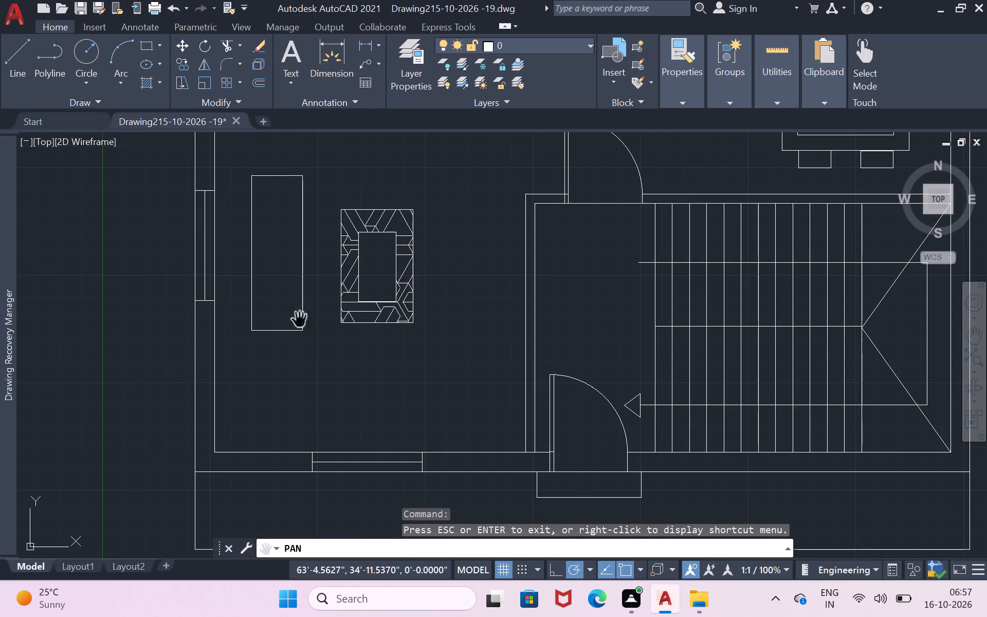
{"action": "left_click", "coordinate": [8, 52]}
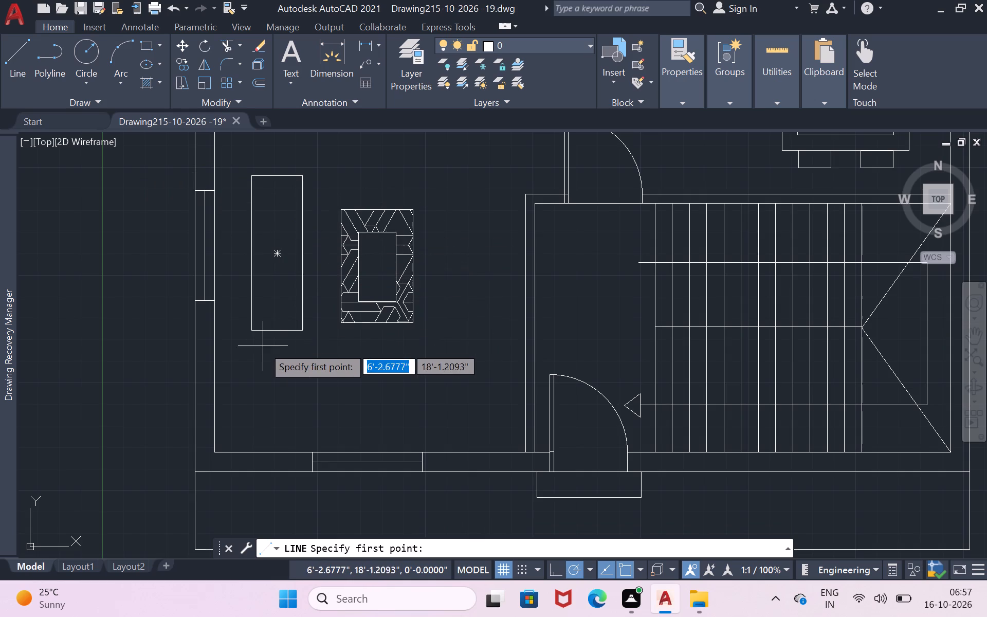
{"action": "left_click", "coordinate": [143, 42]}
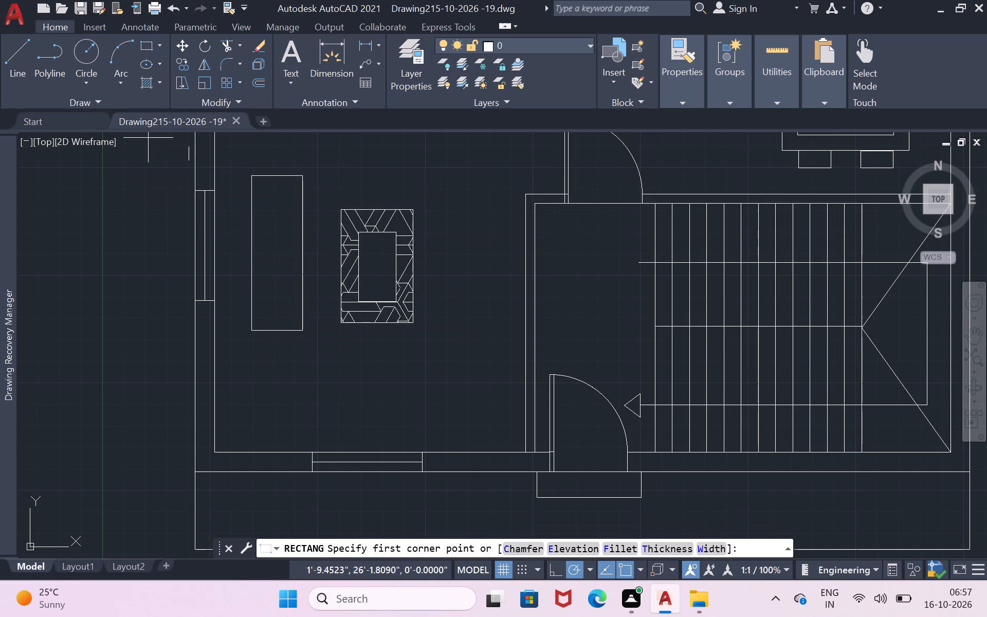
{"action": "left_click", "coordinate": [254, 338]}
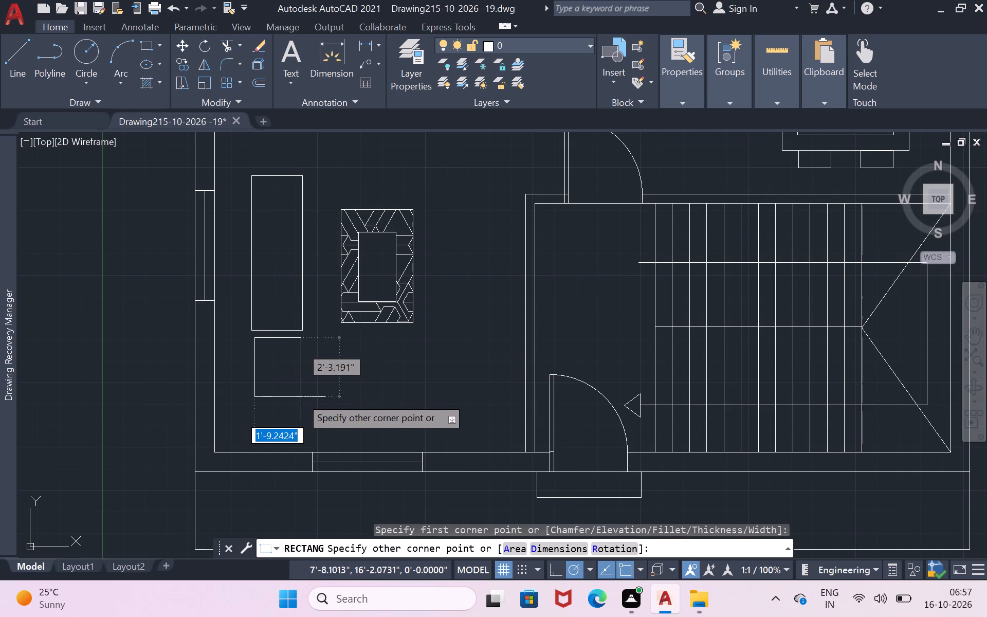
{"action": "left_click", "coordinate": [305, 427]}
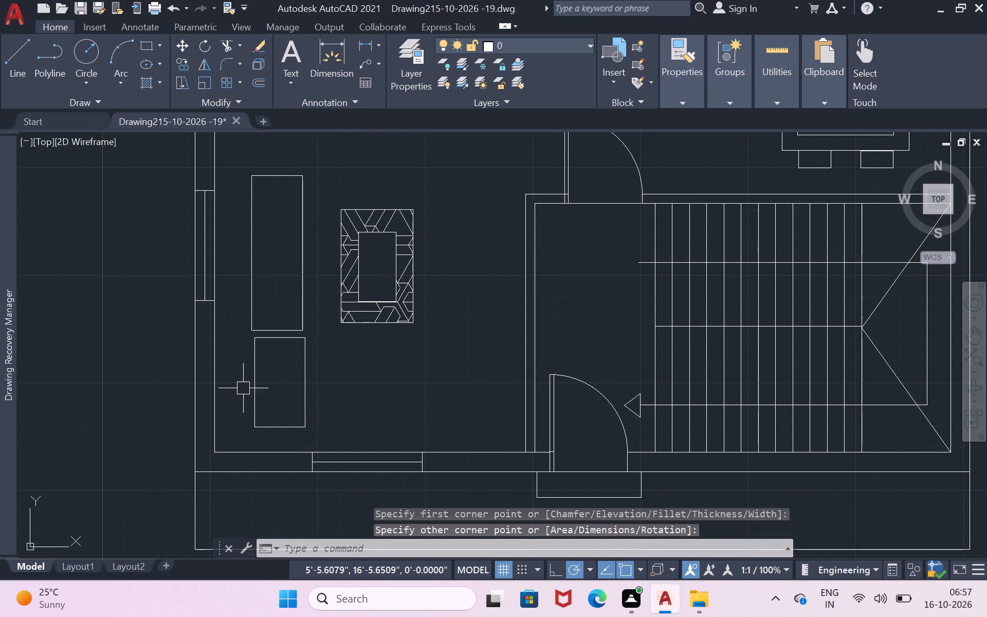
Move the smaller seat rectangle slightly toward the left exterior wall.
{"action": "left_click", "coordinate": [252, 388]}
{"action": "key", "text": "m"}
{"action": "key", "text": "Return"}
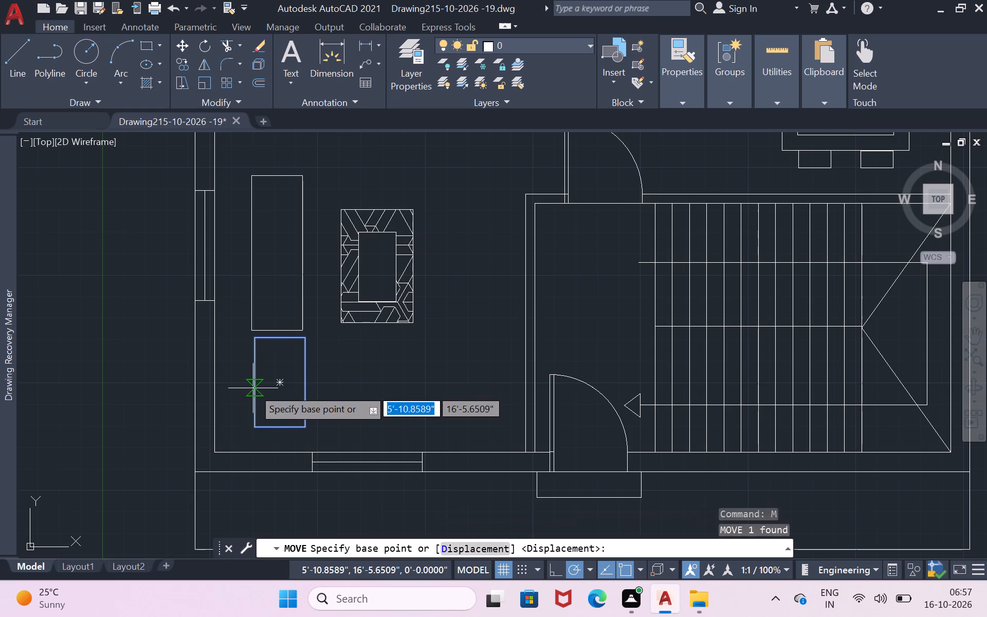
{"action": "left_click", "coordinate": [253, 388]}
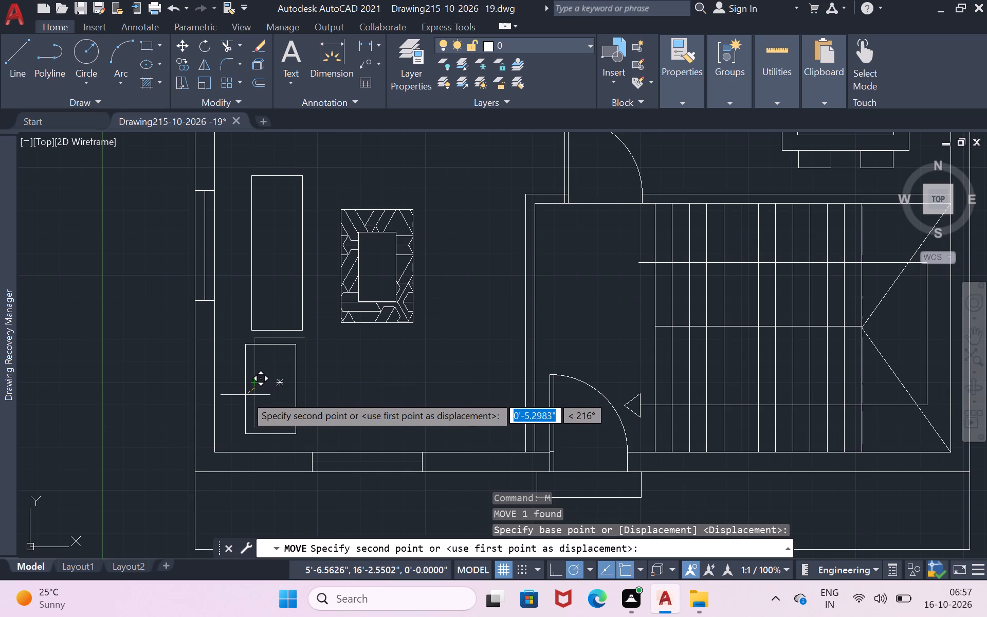
{"action": "left_click", "coordinate": [249, 391]}
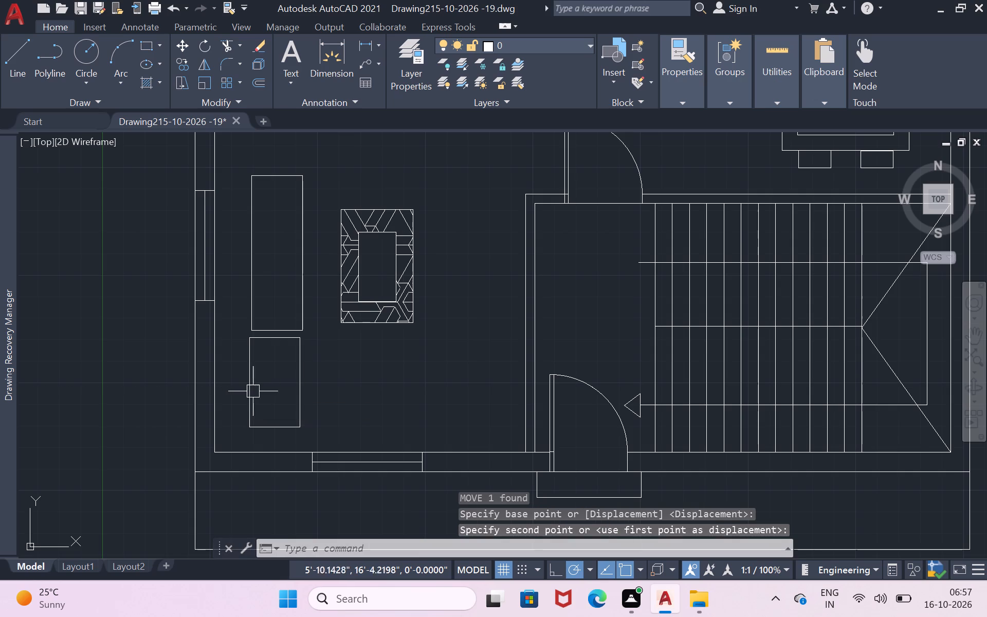
Draw a horizontal seat rectangle about 6'-4" wide and 2'-1" high below the hatched table, beside the smaller seat rectangle.
{"action": "left_click", "coordinate": [148, 43]}
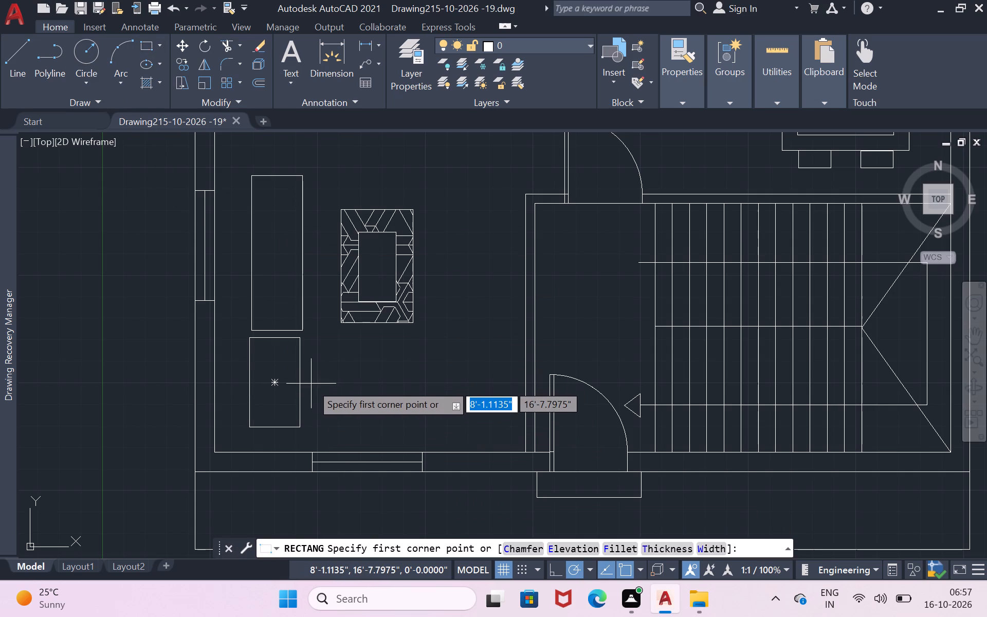
{"action": "left_click", "coordinate": [311, 384]}
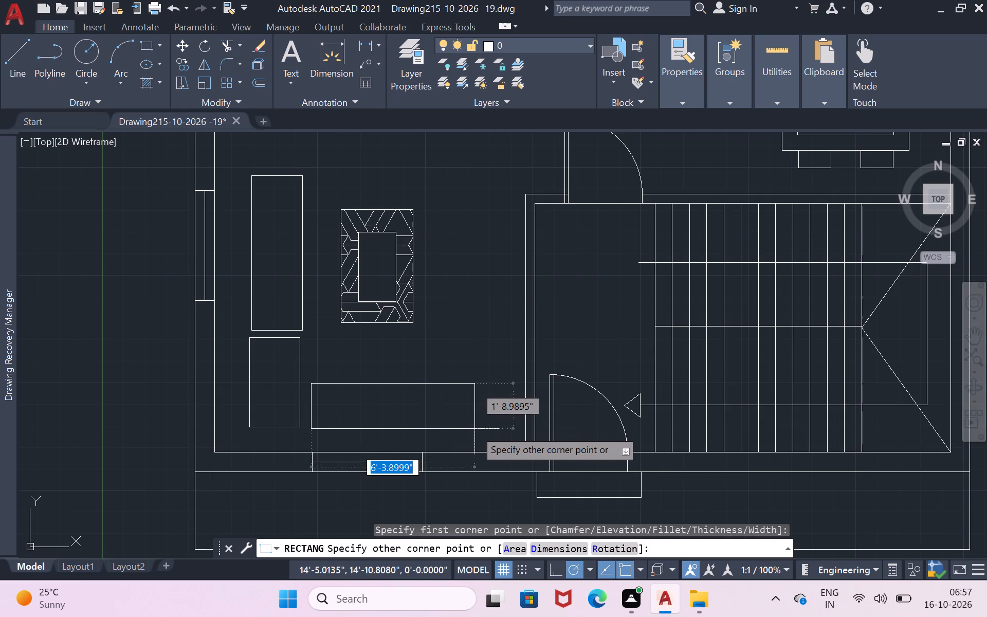
{"action": "left_click", "coordinate": [474, 438]}
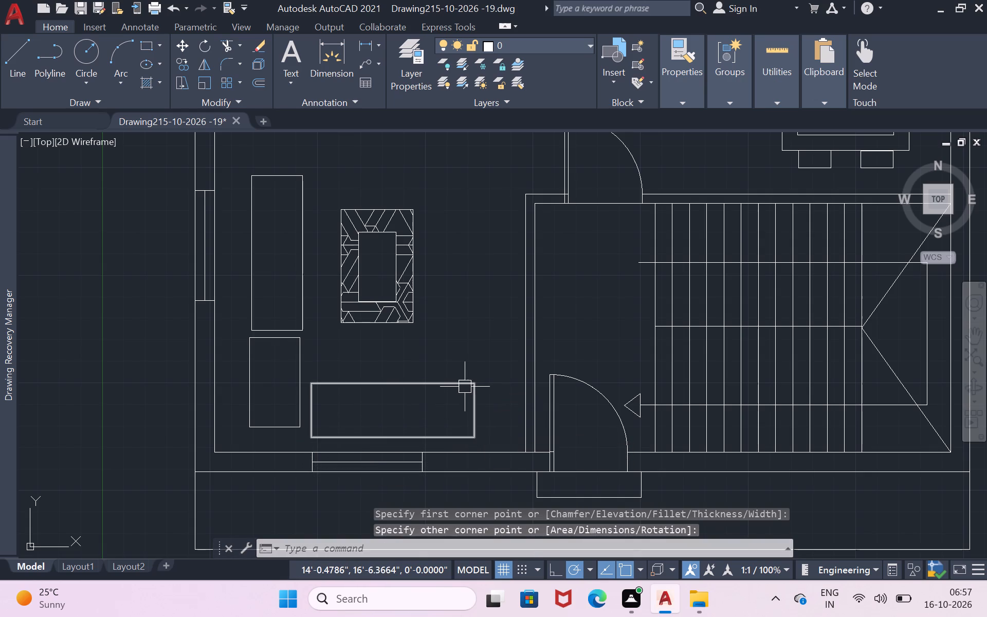
Move the horizontal seat rectangle slightly up and left, closer to the smaller seat rectangle.
{"action": "left_click", "coordinate": [465, 387]}
{"action": "key", "text": "m"}
{"action": "key", "text": "Return"}
{"action": "left_click", "coordinate": [465, 387]}
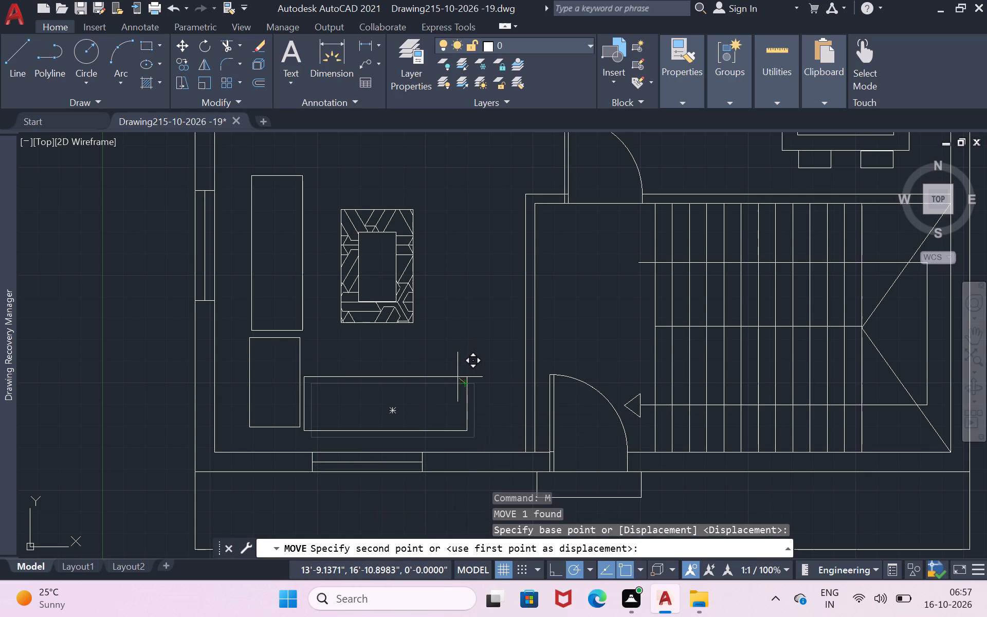
{"action": "left_click", "coordinate": [458, 377]}
Stretch the smaller seat rectangle's bottom edge slightly down and its top edge up close to the long seat rectangle.
{"action": "scroll", "coordinate": [462, 350], "scroll_direction": "down", "scroll_amount": 2}
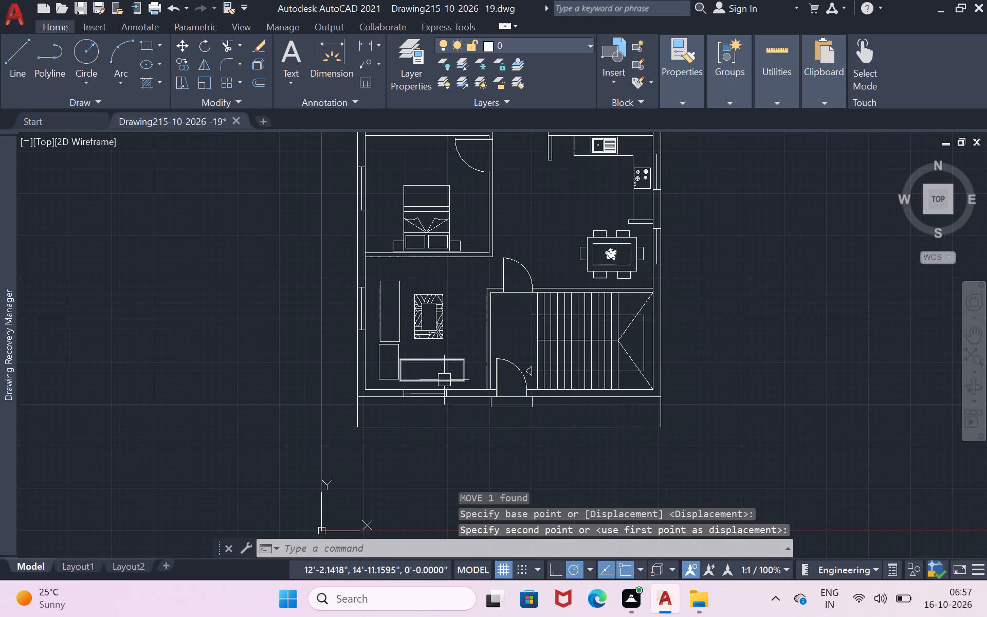
{"action": "scroll", "coordinate": [414, 362], "scroll_direction": "up", "scroll_amount": 3}
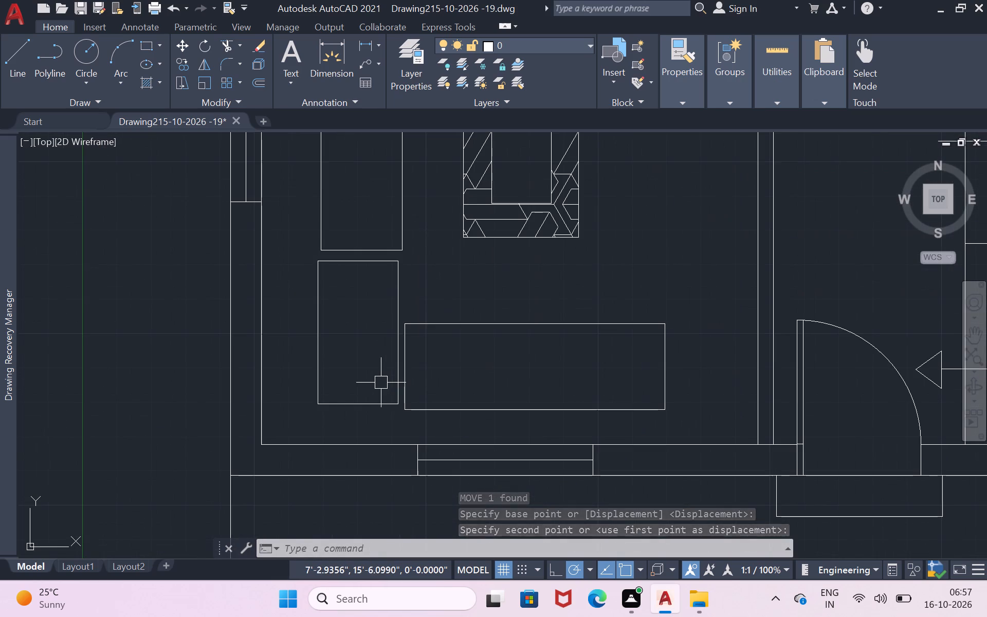
{"action": "left_click", "coordinate": [387, 405]}
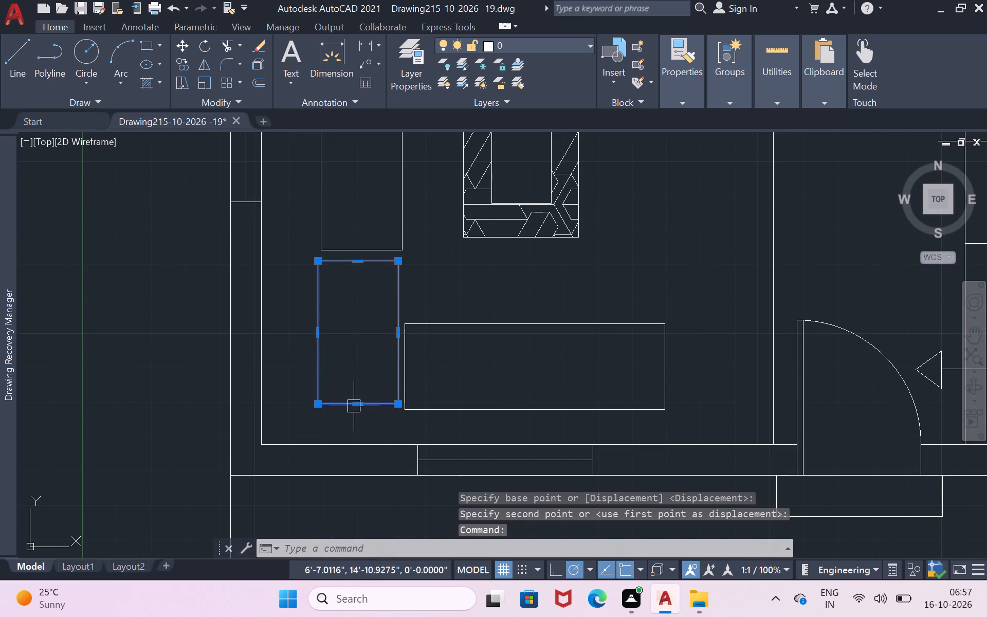
{"action": "left_click_drag", "start_coordinate": [358, 409], "coordinate": [358, 418]}
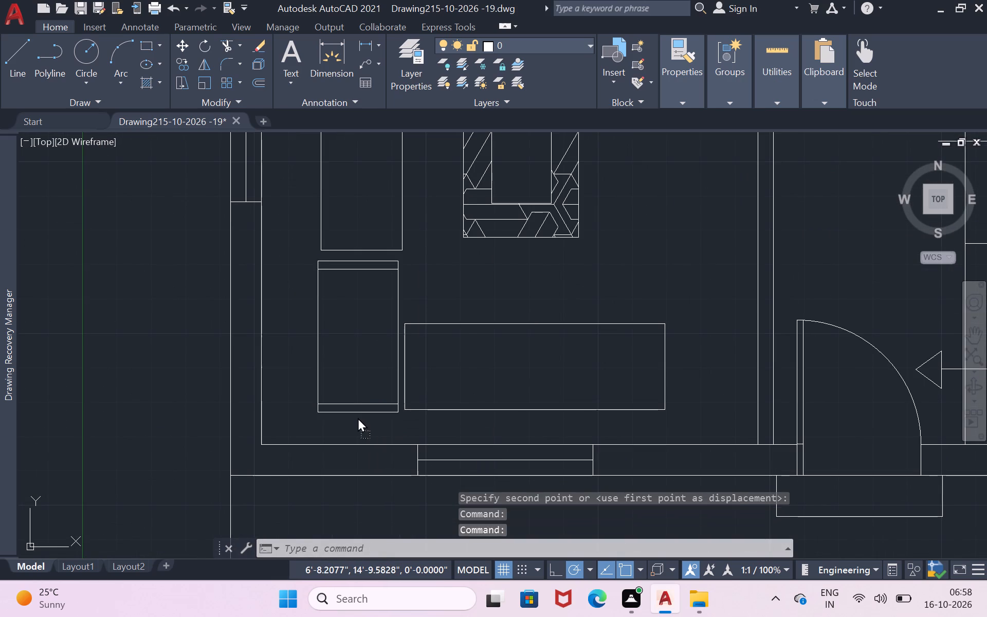
{"action": "left_click_drag", "start_coordinate": [358, 418], "coordinate": [358, 419]}
{"action": "left_click", "coordinate": [358, 419]}
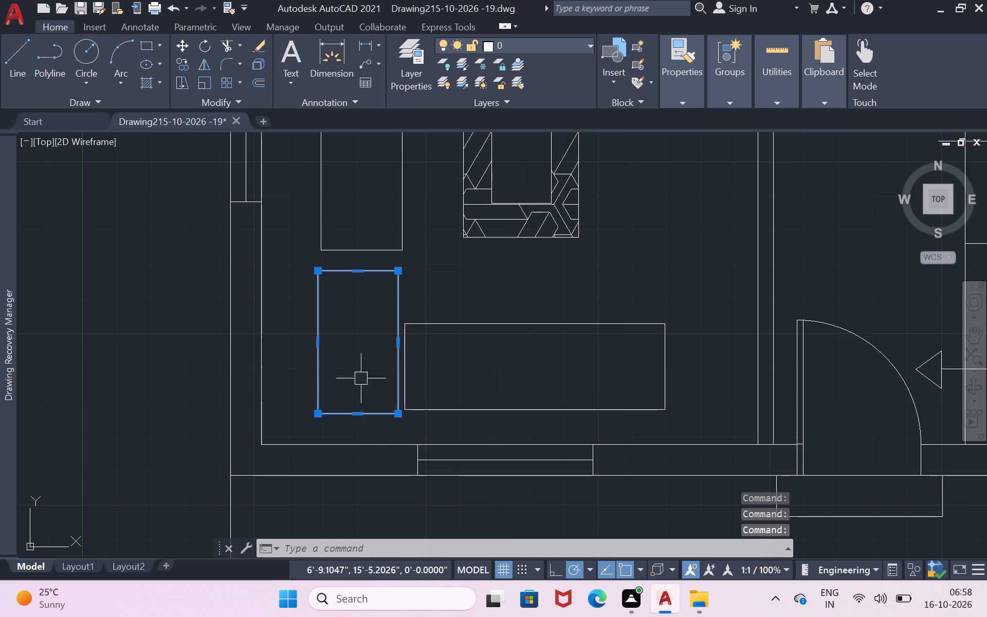
{"action": "left_click_drag", "start_coordinate": [358, 274], "coordinate": [358, 259]}
{"action": "left_click", "coordinate": [358, 259]}
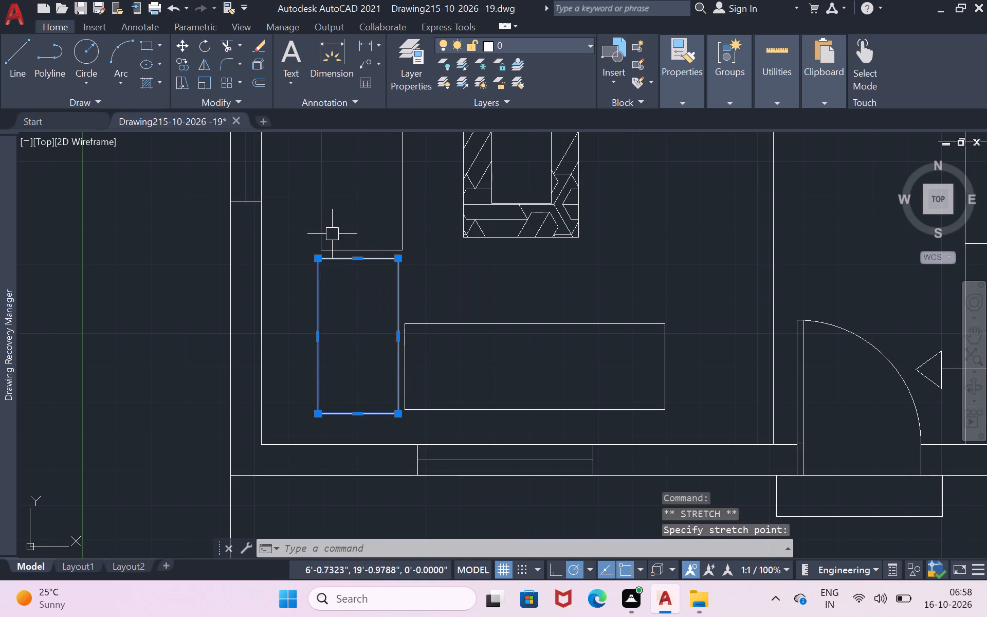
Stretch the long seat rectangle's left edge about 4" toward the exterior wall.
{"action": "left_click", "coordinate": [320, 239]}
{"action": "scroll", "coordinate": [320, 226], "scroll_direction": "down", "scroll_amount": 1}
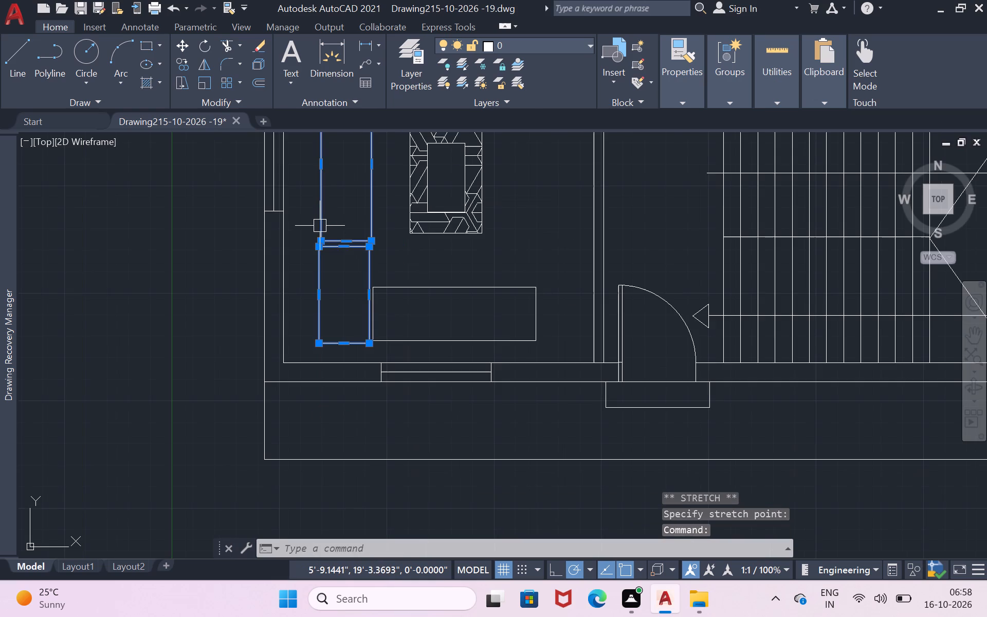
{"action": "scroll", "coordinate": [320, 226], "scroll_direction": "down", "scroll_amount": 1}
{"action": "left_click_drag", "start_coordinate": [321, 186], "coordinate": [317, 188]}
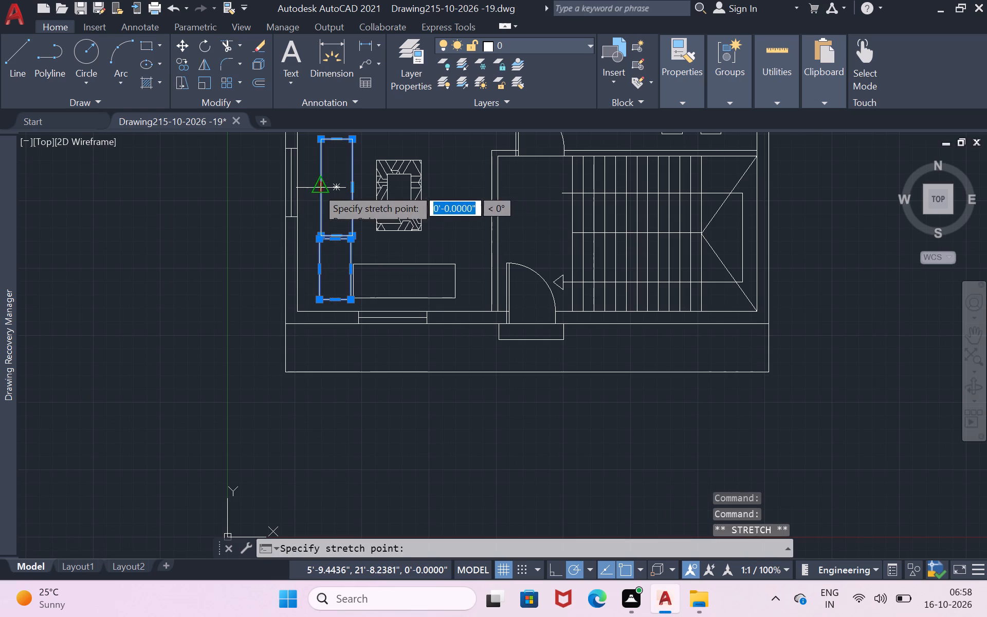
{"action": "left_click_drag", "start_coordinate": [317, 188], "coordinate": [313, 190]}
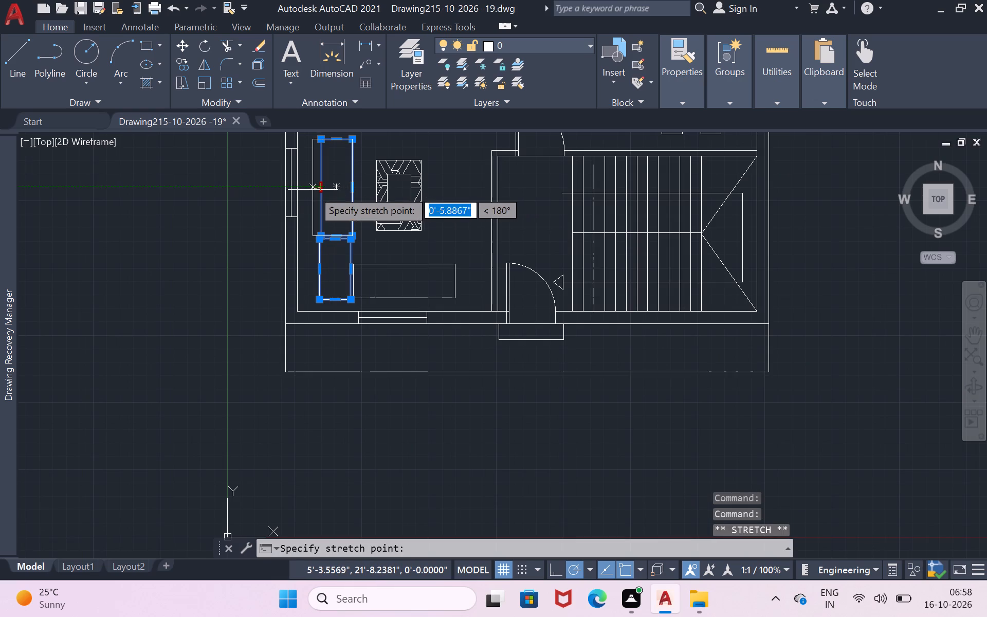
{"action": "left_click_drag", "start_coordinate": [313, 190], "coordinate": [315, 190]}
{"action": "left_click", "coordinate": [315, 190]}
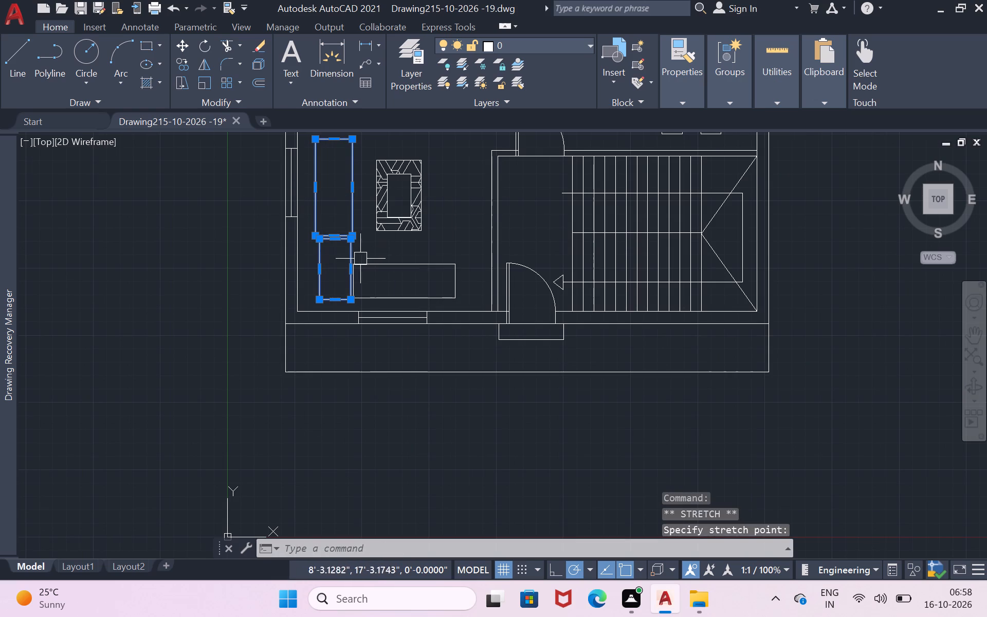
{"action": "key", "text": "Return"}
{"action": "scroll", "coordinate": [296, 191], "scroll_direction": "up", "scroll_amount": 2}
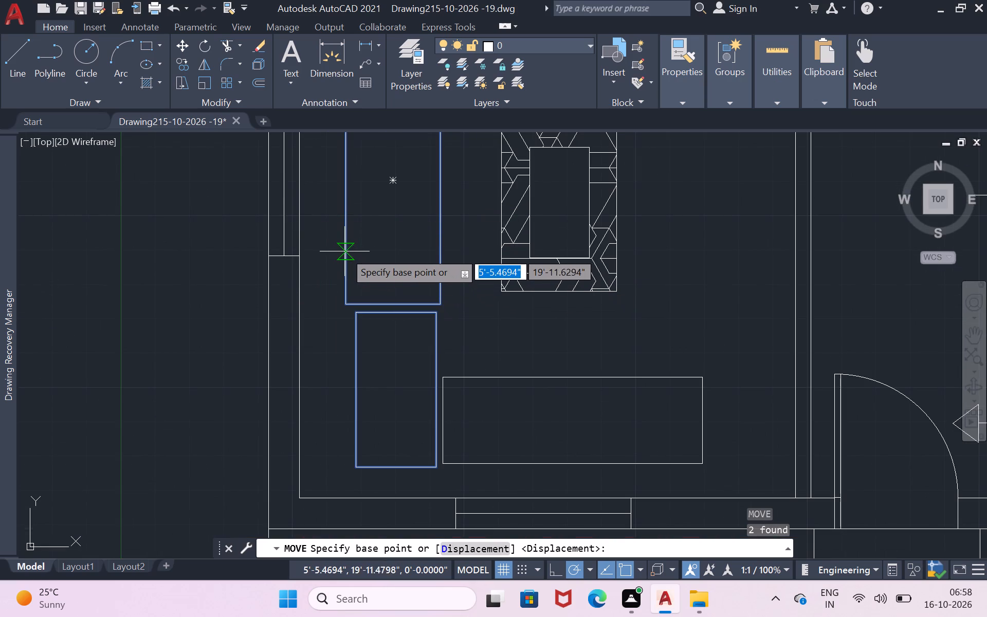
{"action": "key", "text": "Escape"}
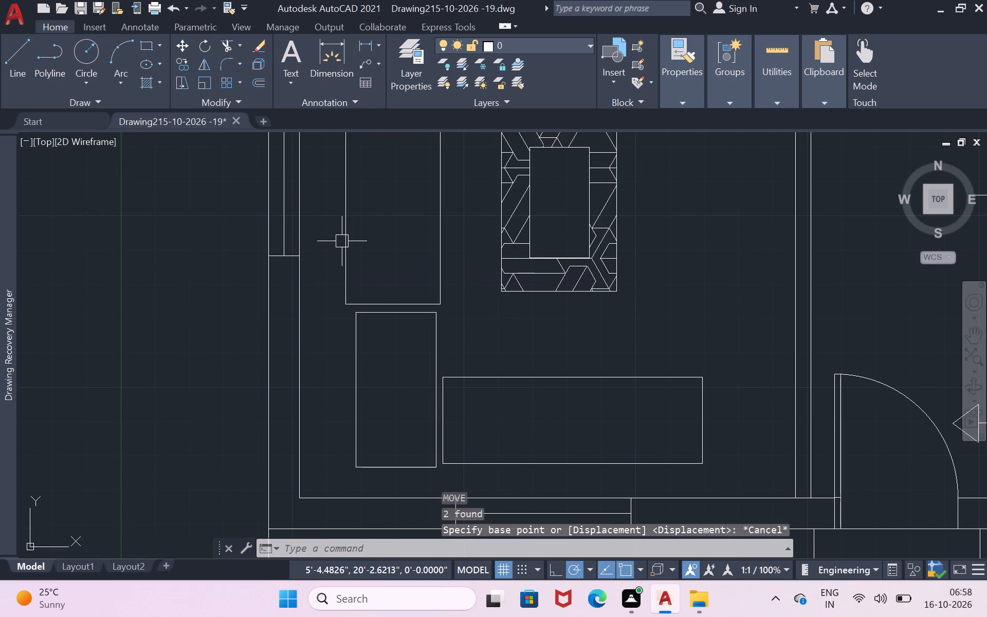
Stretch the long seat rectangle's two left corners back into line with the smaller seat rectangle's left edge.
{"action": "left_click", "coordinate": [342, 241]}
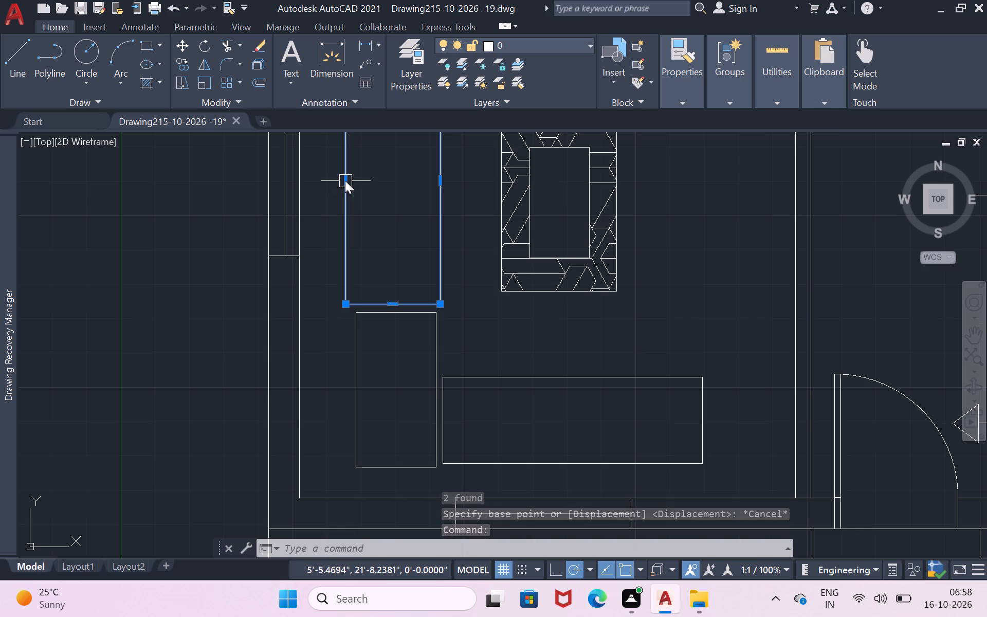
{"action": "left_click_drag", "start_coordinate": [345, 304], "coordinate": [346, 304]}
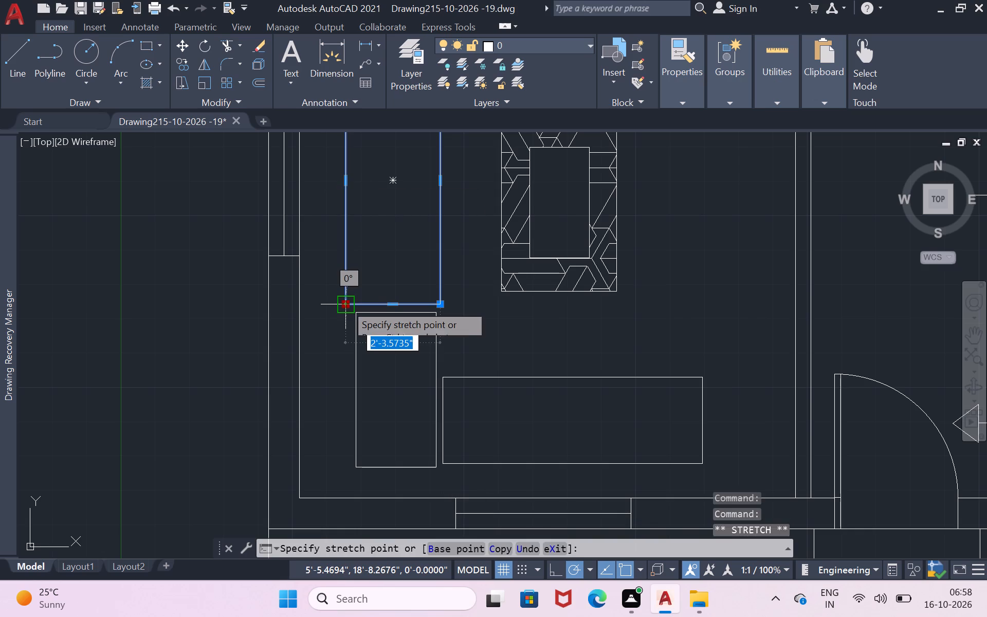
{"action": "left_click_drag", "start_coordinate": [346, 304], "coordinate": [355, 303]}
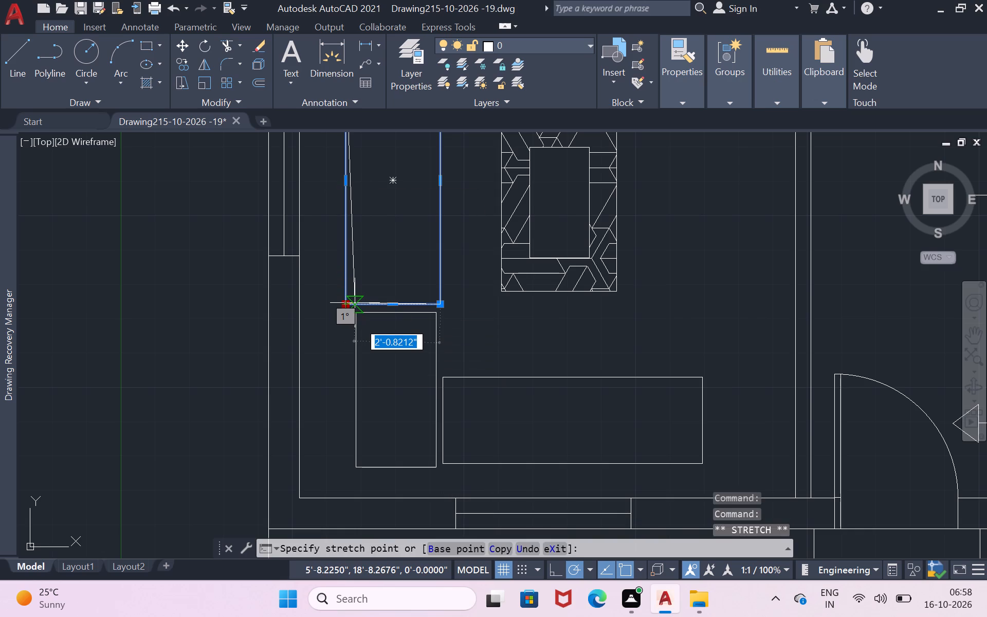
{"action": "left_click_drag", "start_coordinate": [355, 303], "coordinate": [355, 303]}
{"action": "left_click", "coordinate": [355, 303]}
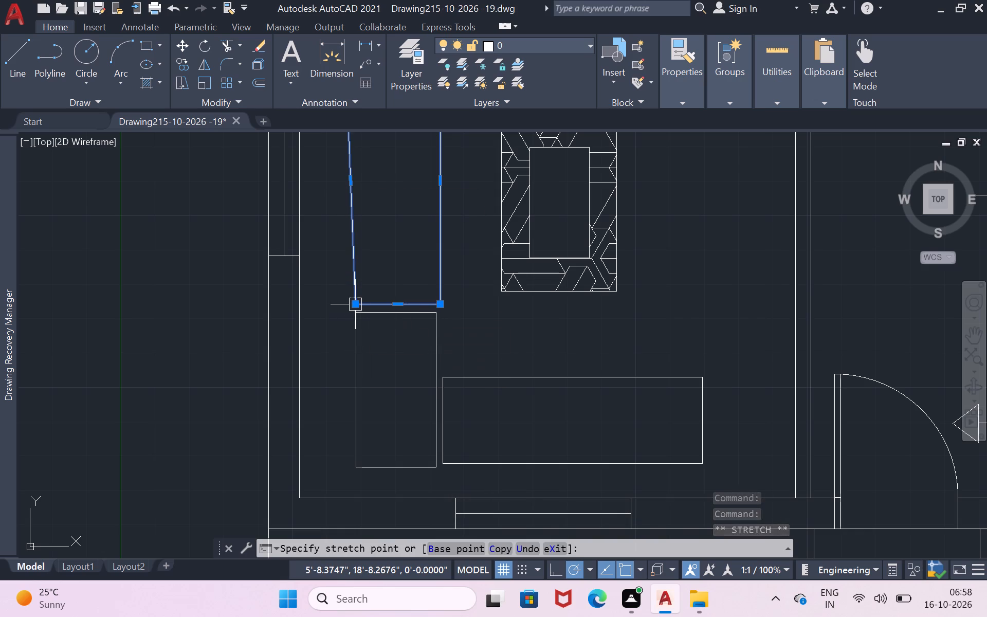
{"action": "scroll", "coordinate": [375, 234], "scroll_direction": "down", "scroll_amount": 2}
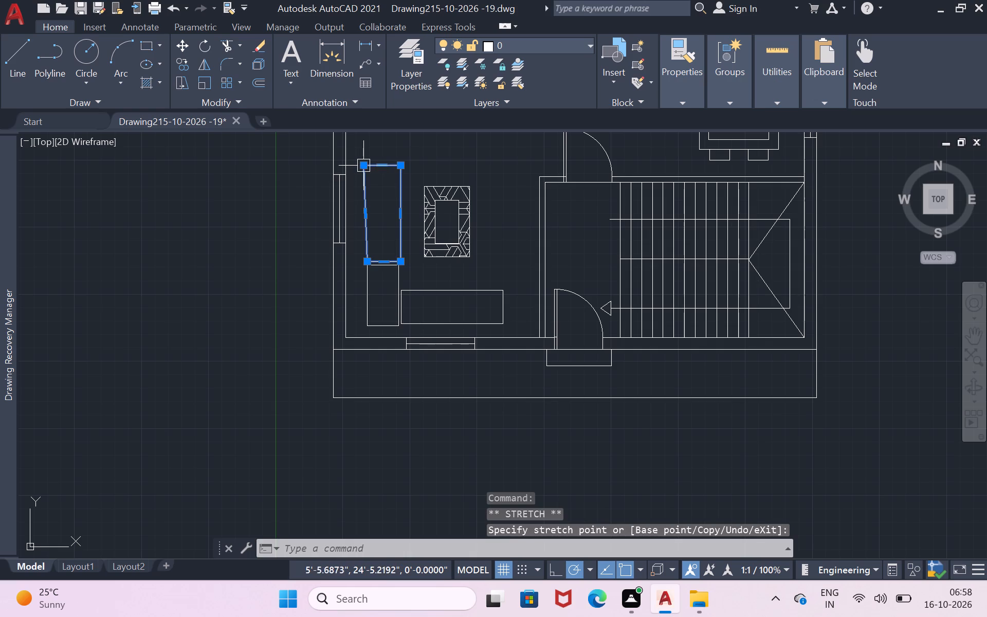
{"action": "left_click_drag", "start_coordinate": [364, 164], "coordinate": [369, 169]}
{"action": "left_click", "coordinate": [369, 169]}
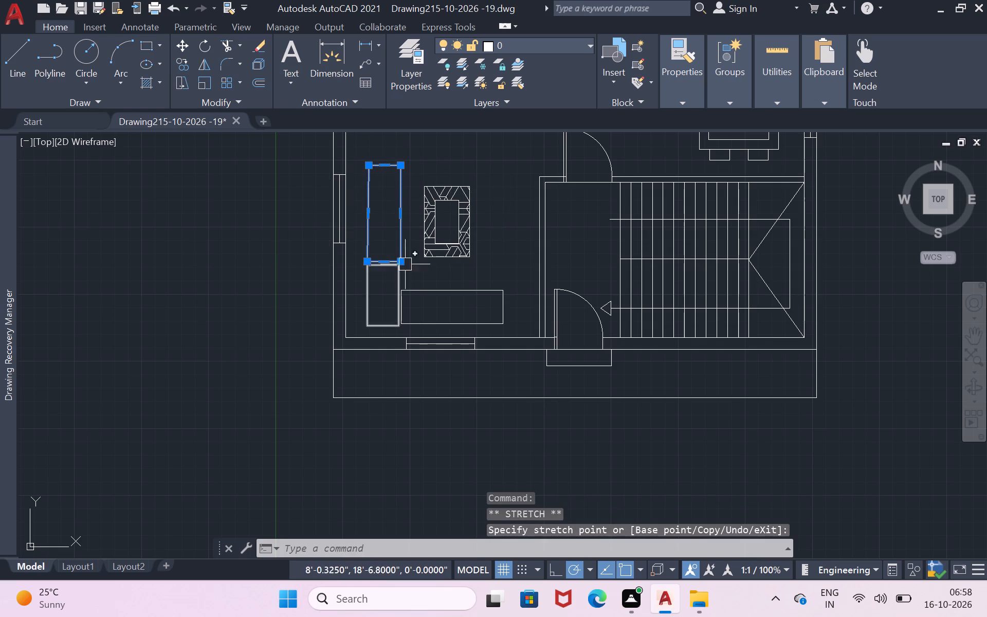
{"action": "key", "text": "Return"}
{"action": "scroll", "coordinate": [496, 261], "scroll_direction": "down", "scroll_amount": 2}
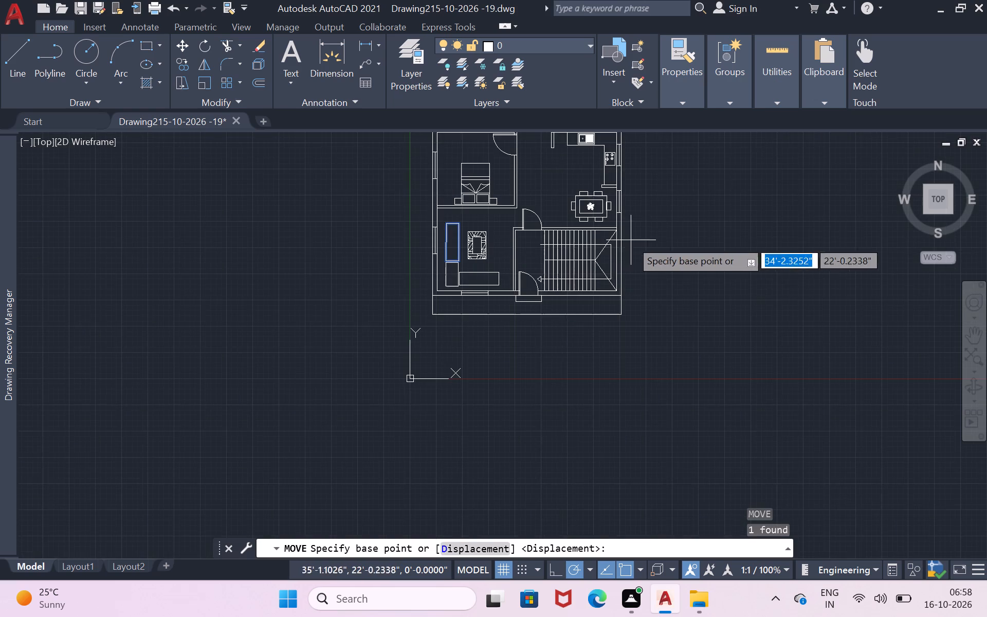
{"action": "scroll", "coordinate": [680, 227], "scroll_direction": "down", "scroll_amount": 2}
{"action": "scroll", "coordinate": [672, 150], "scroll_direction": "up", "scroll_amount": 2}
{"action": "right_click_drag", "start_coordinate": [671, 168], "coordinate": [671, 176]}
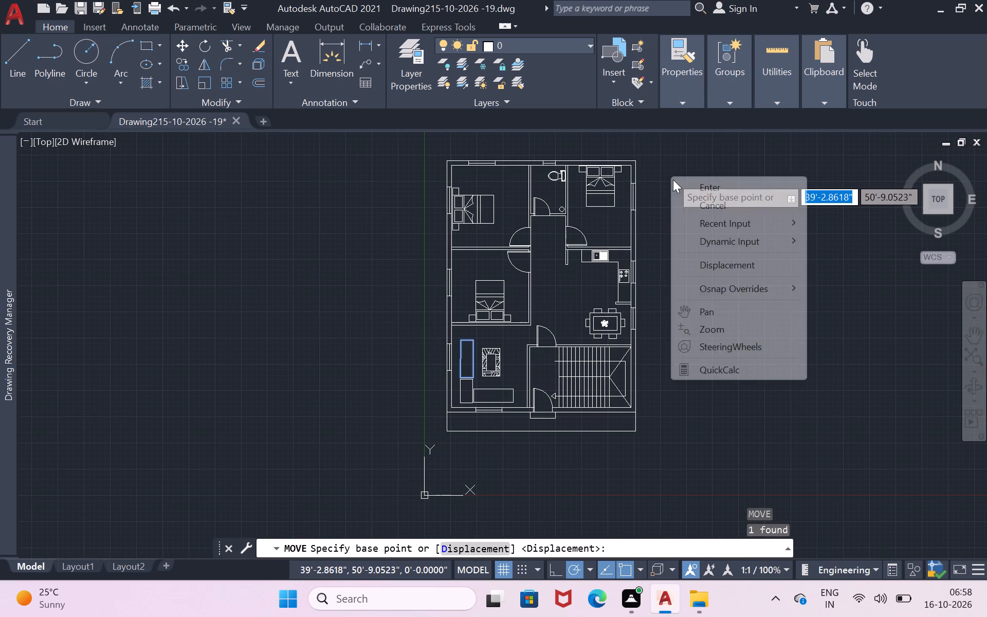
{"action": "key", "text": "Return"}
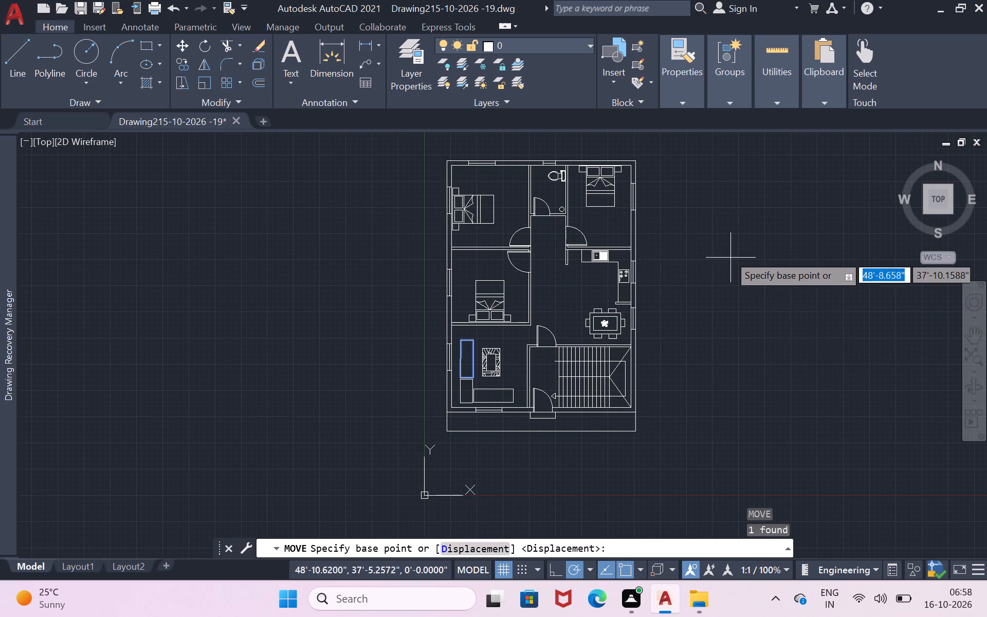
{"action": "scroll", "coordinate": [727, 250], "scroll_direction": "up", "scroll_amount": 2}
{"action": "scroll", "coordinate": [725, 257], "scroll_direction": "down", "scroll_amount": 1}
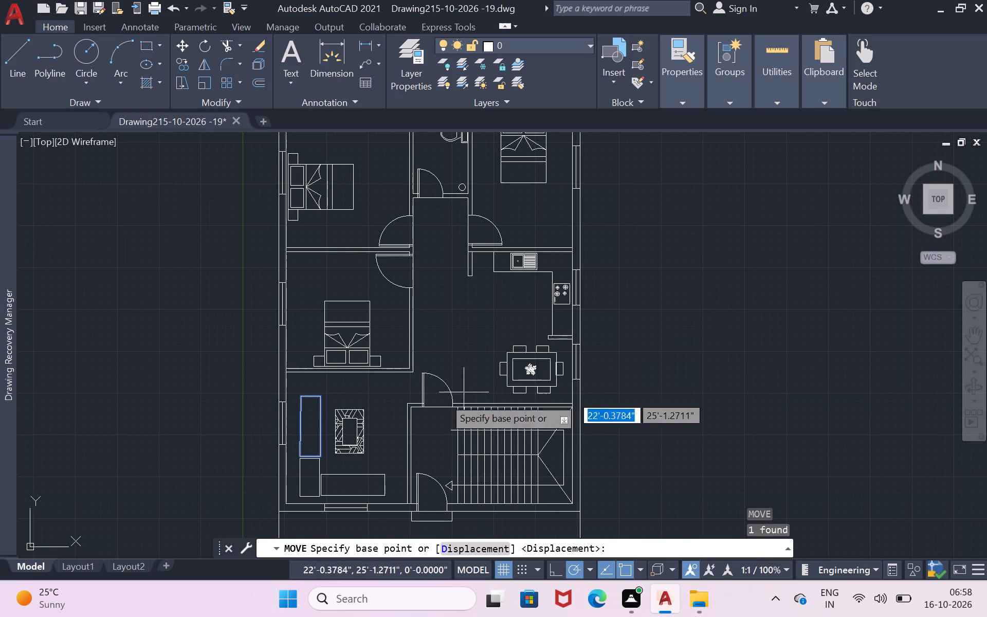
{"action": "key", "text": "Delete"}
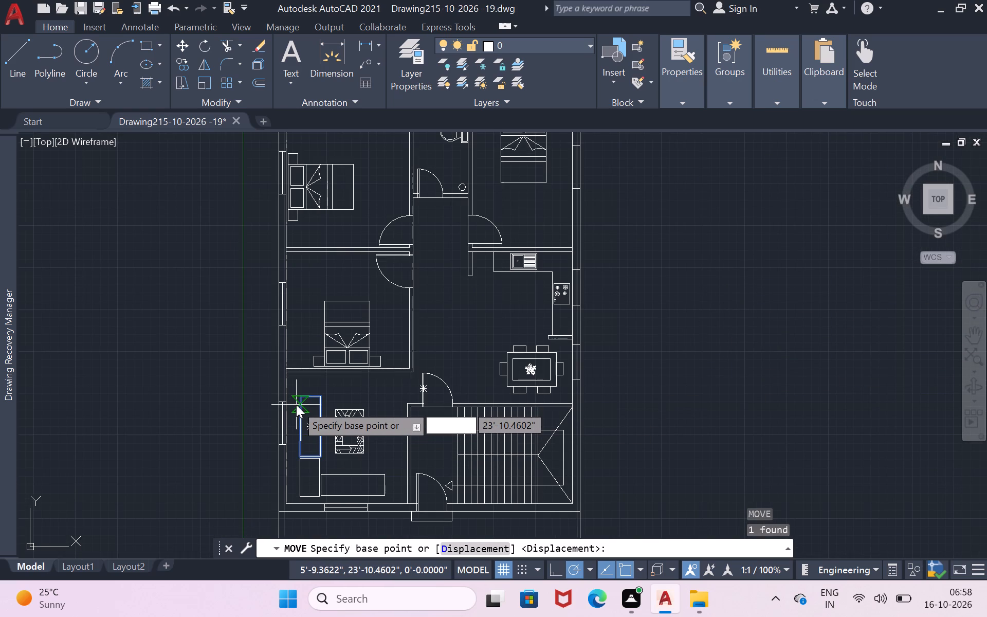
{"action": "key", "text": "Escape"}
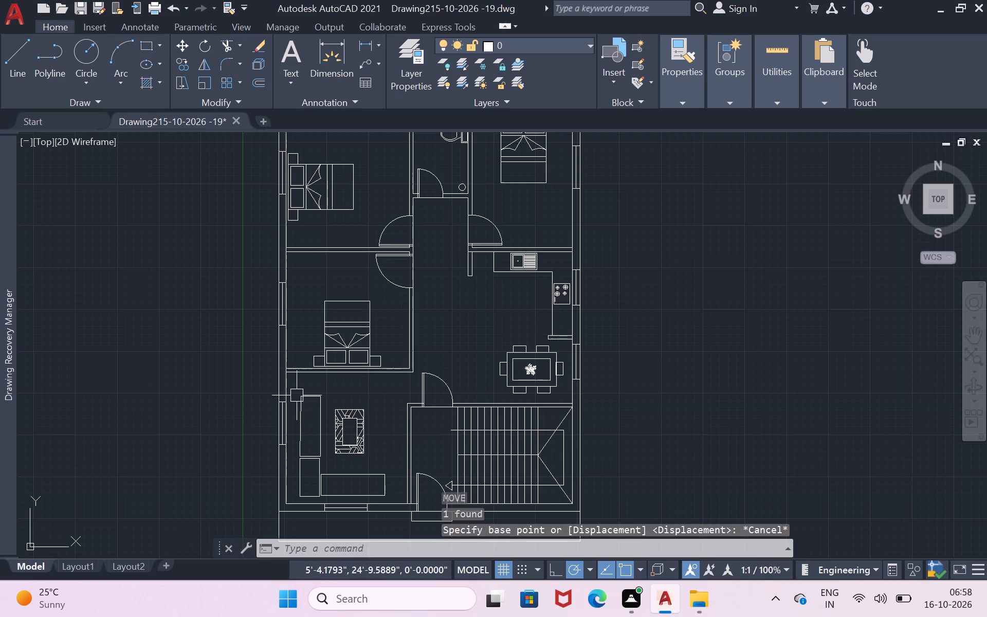
Delete the long vertical seat rectangle between the exterior wall and the hatched table.
{"action": "left_click", "coordinate": [308, 399]}
{"action": "key", "text": "Delete"}
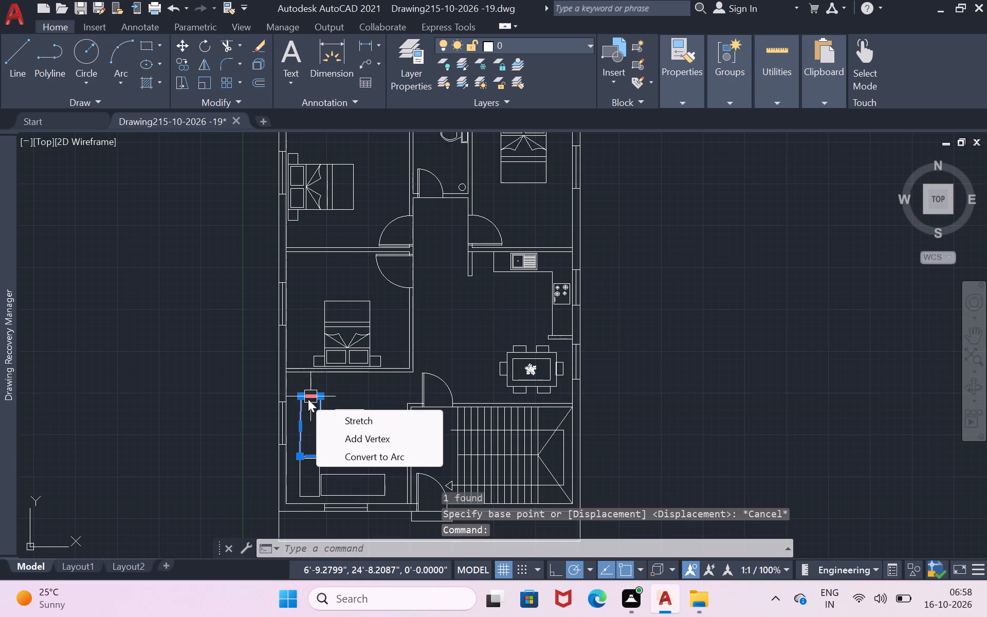
{"action": "key", "text": "Delete"}
{"action": "key", "text": "Delete"}
{"action": "key", "text": "Escape"}
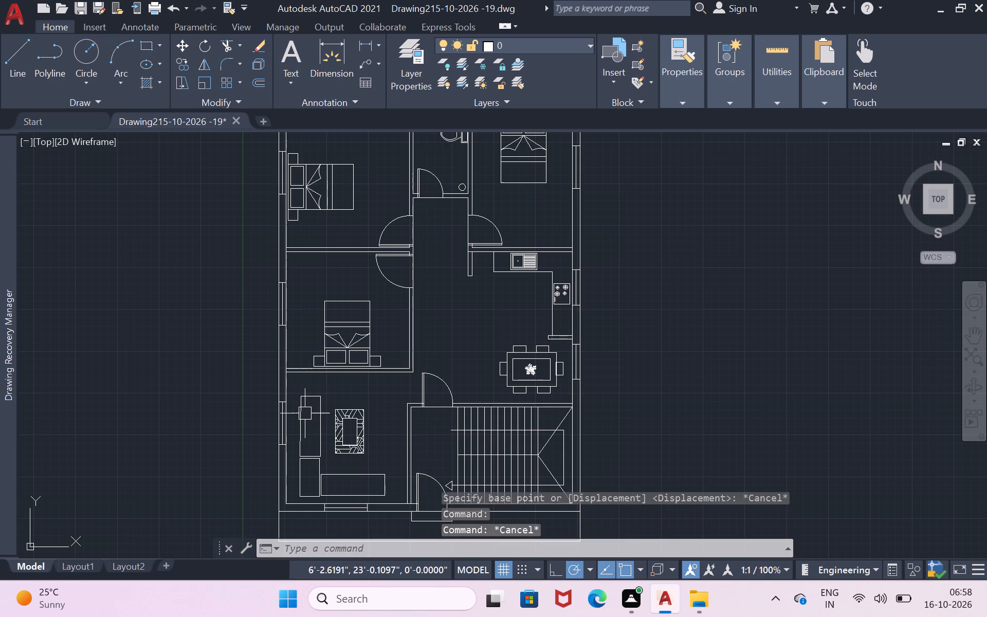
{"action": "left_click", "coordinate": [304, 412]}
{"action": "key", "text": "Delete"}
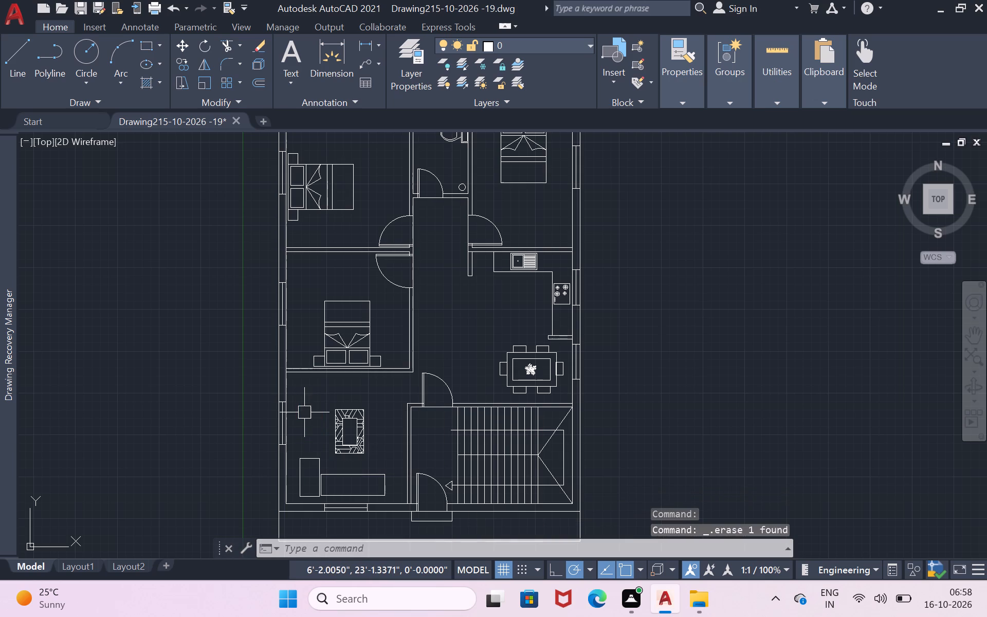
Draw a seat rectangle about 1'-11" wide and 5'-7" high, directly on top of the smaller seat rectangle with matching width.
{"action": "scroll", "coordinate": [307, 455], "scroll_direction": "up", "scroll_amount": 1}
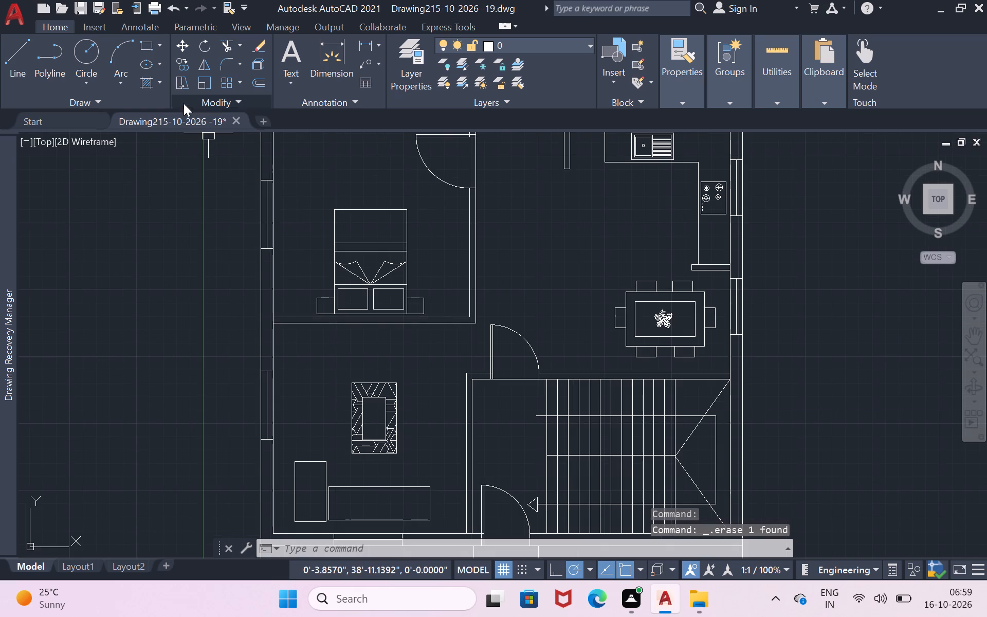
{"action": "left_click", "coordinate": [143, 48]}
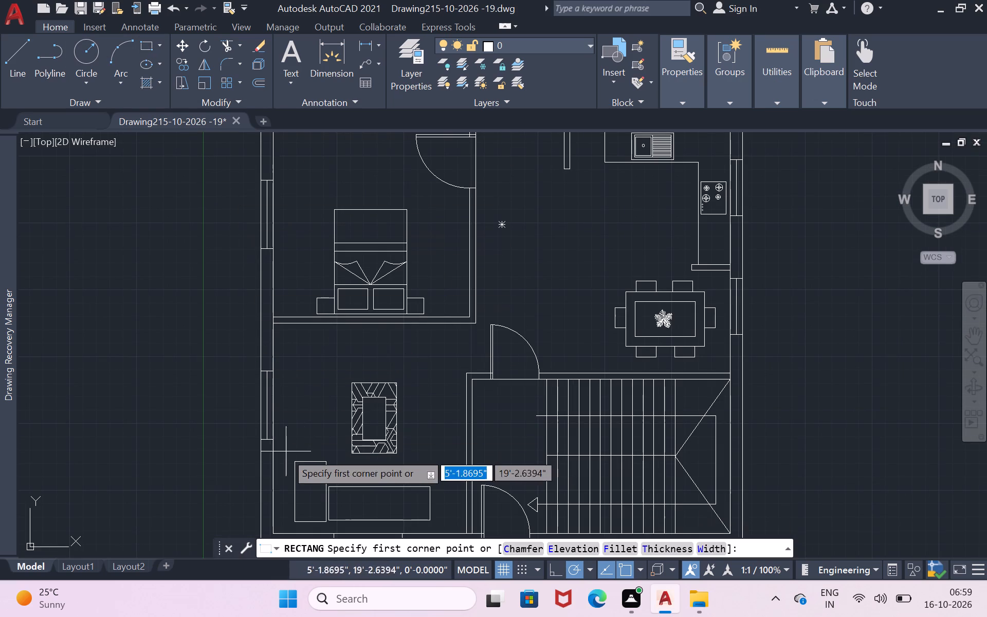
{"action": "left_click_drag", "start_coordinate": [295, 461], "coordinate": [294, 444]}
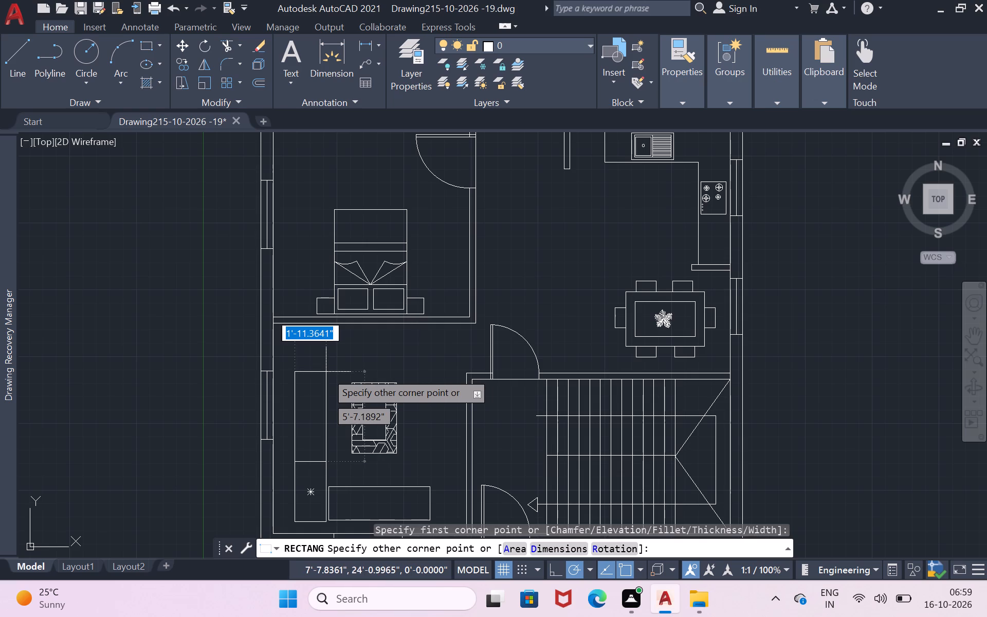
{"action": "left_click", "coordinate": [325, 372]}
Delete the horizontal seat rectangle below the hatched table.
{"action": "scroll", "coordinate": [365, 440], "scroll_direction": "down", "scroll_amount": 2}
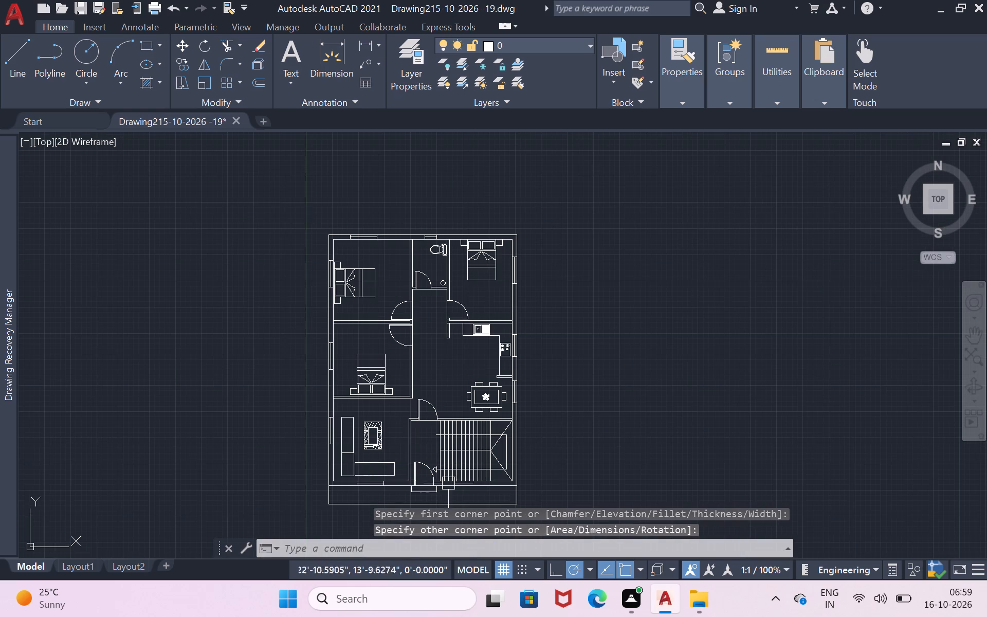
{"action": "scroll", "coordinate": [417, 503], "scroll_direction": "up", "scroll_amount": 2}
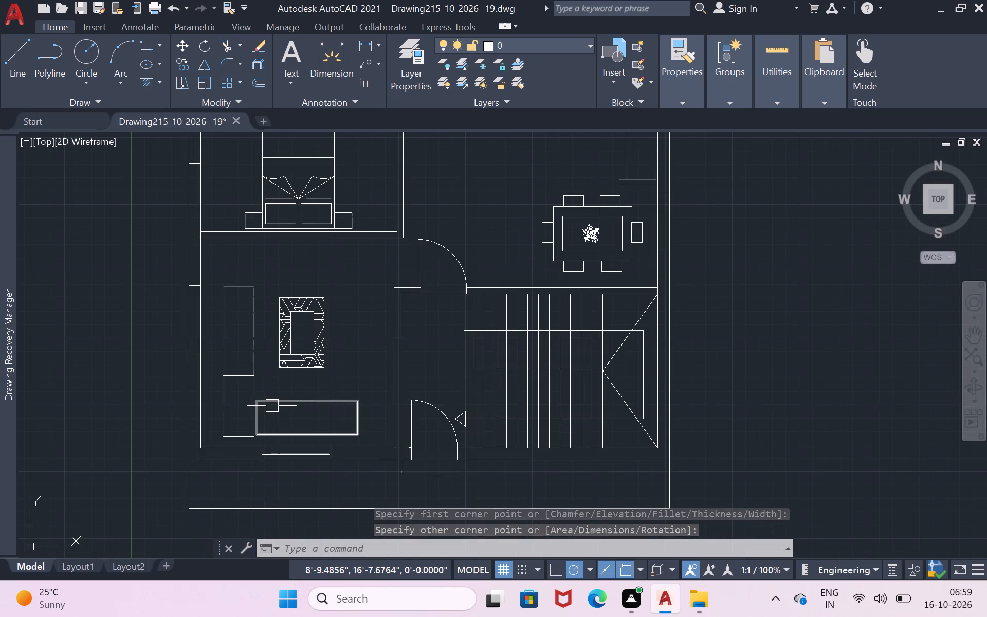
{"action": "left_click", "coordinate": [272, 406]}
{"action": "key", "text": "Delete"}
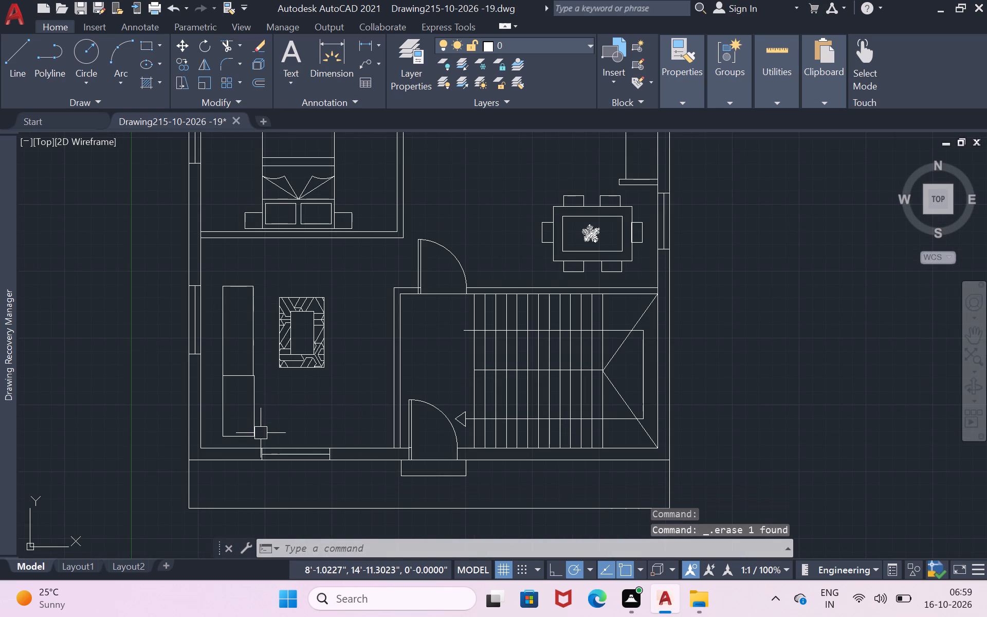
Draw a horizontal seat rectangle about 7'-5" wide, starting at the smaller seat rectangle's bottom corner nearest the table side.
{"action": "left_click", "coordinate": [143, 42]}
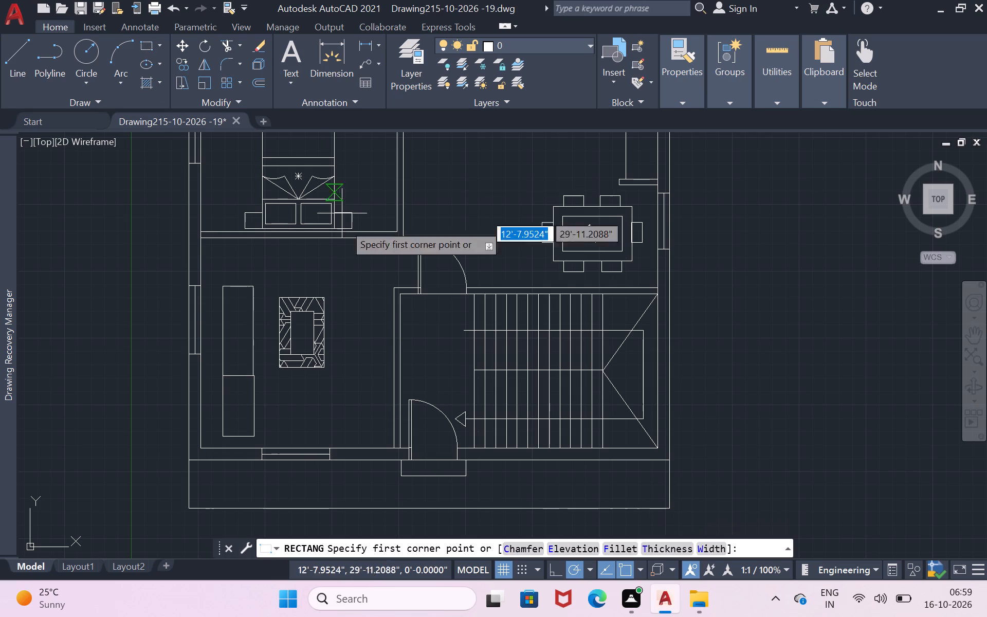
{"action": "left_click", "coordinate": [253, 436]}
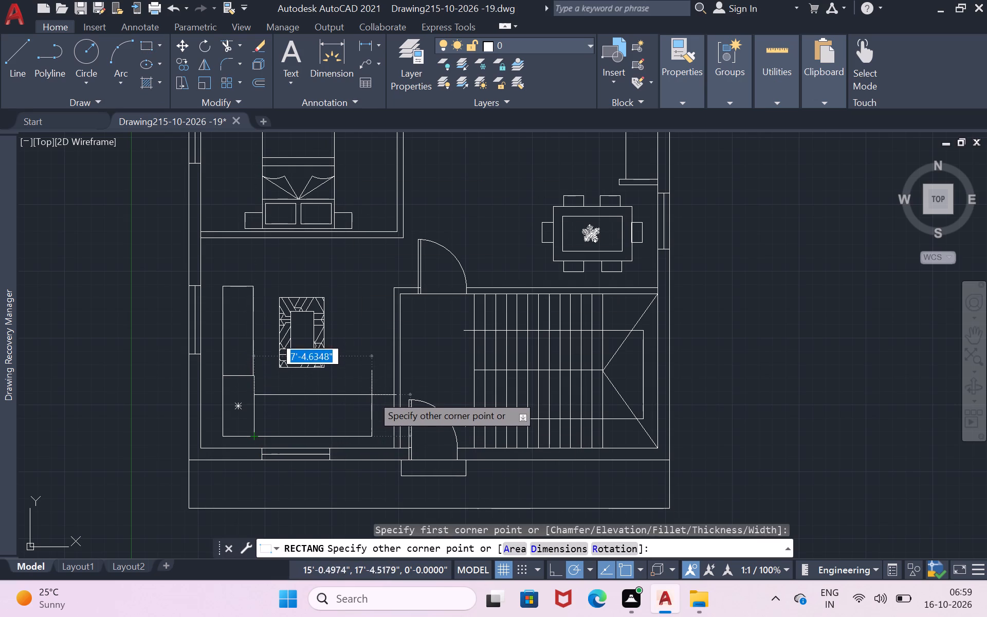
{"action": "left_click", "coordinate": [372, 402]}
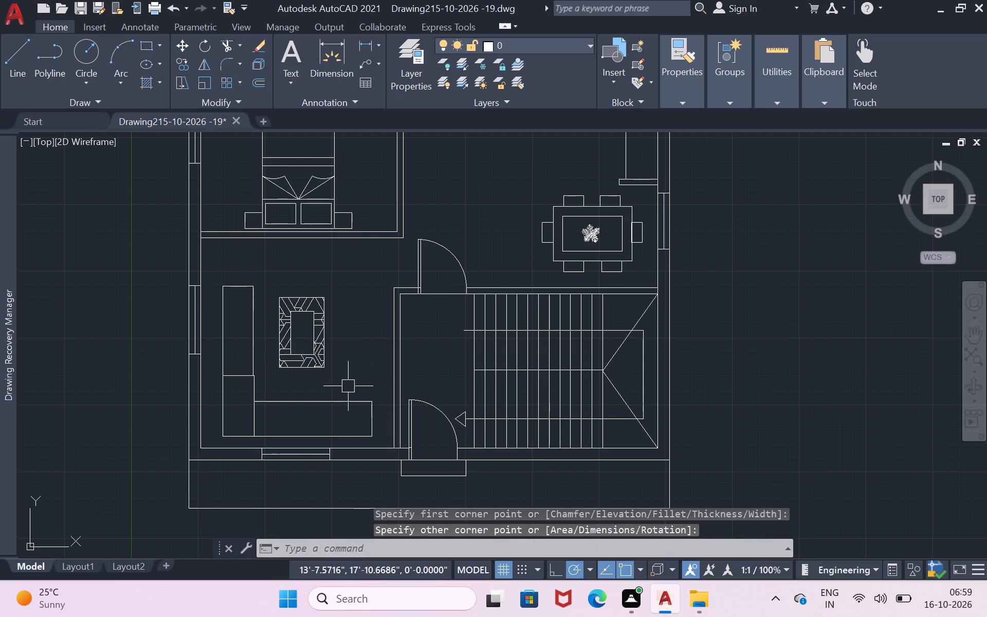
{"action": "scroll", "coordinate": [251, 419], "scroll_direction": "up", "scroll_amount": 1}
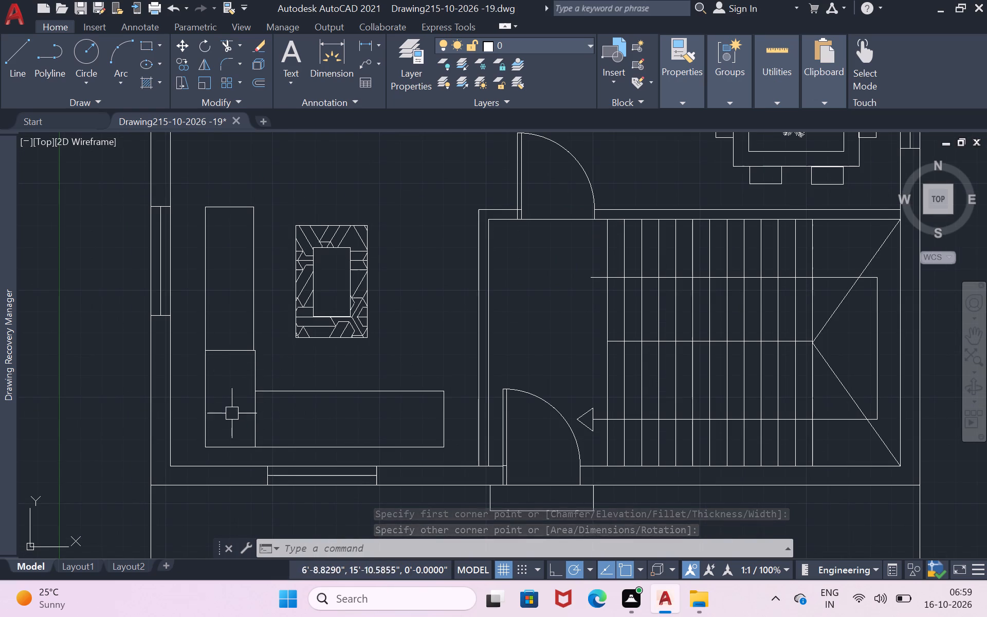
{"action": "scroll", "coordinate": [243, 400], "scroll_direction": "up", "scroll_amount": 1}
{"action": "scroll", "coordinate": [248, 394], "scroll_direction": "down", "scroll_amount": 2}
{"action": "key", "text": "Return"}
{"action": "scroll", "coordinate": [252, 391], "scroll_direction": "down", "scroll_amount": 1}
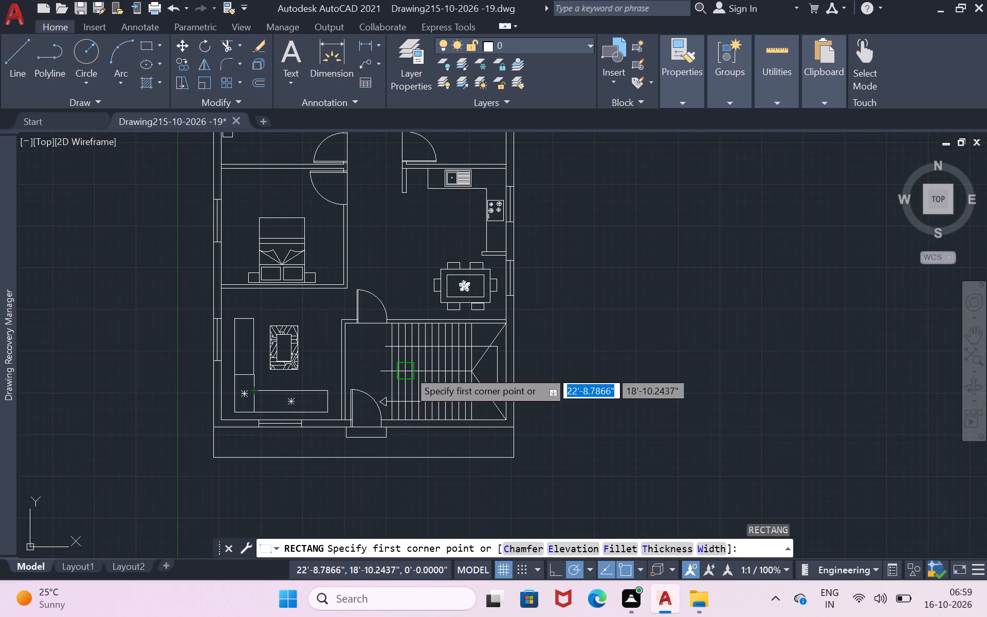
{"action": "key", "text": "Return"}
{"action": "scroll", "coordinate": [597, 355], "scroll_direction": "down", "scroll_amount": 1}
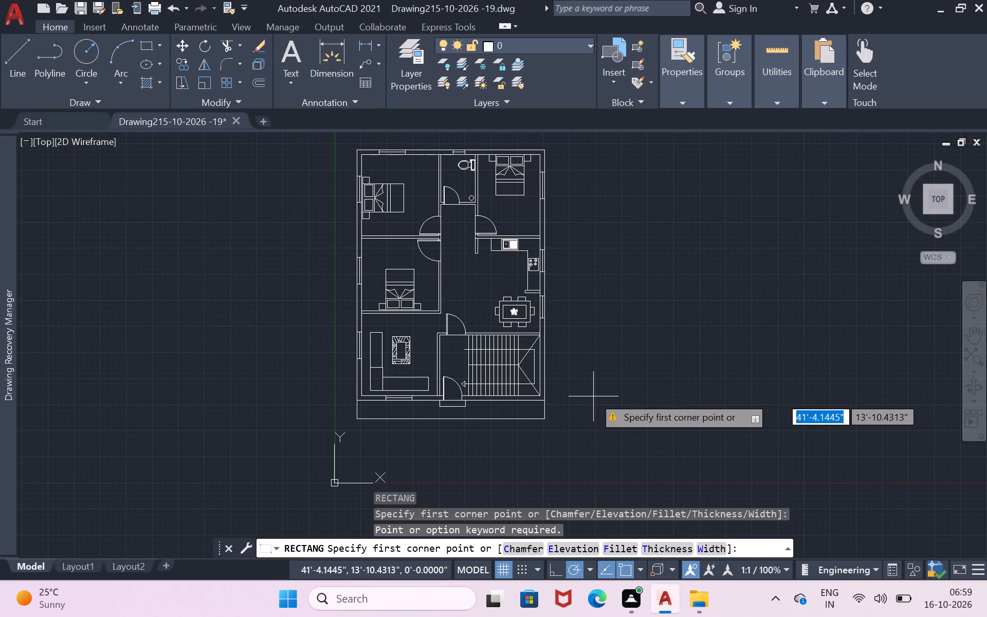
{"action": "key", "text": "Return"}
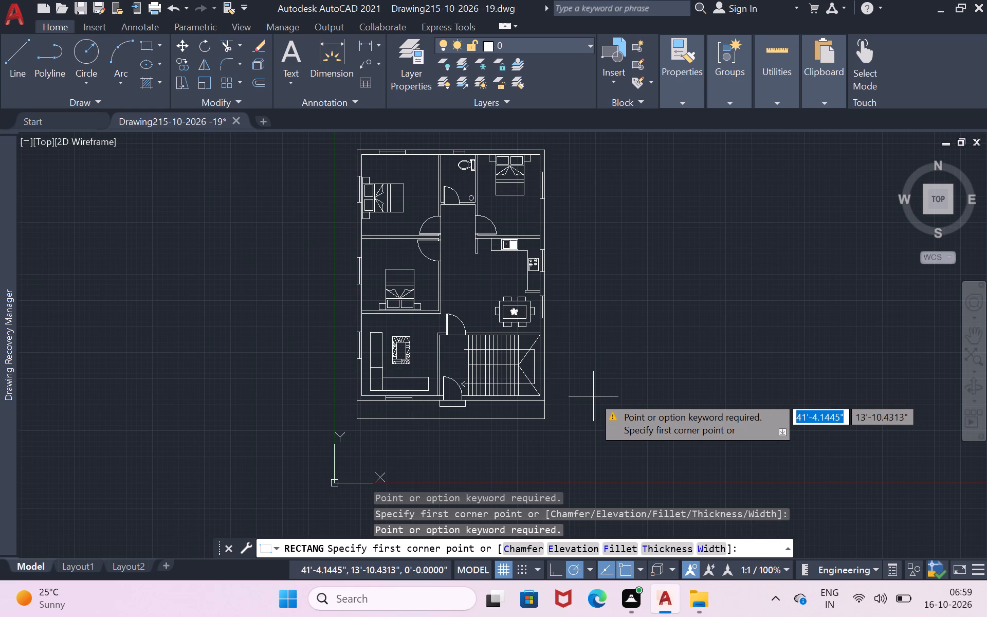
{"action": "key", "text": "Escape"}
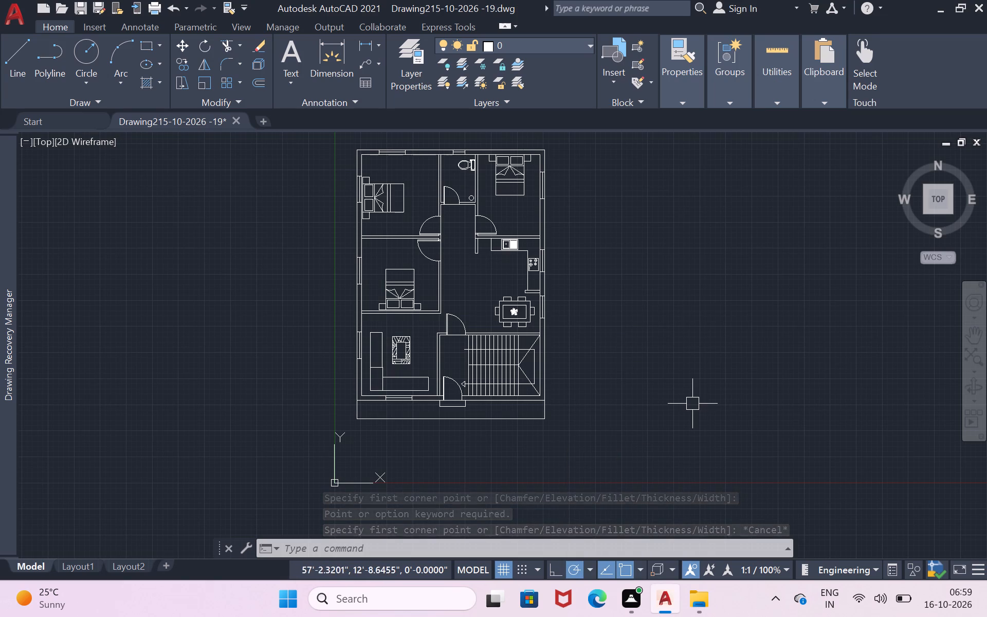
Start the single-line Text command for the floor plan.
{"action": "scroll", "coordinate": [507, 119], "scroll_direction": "up", "scroll_amount": 2}
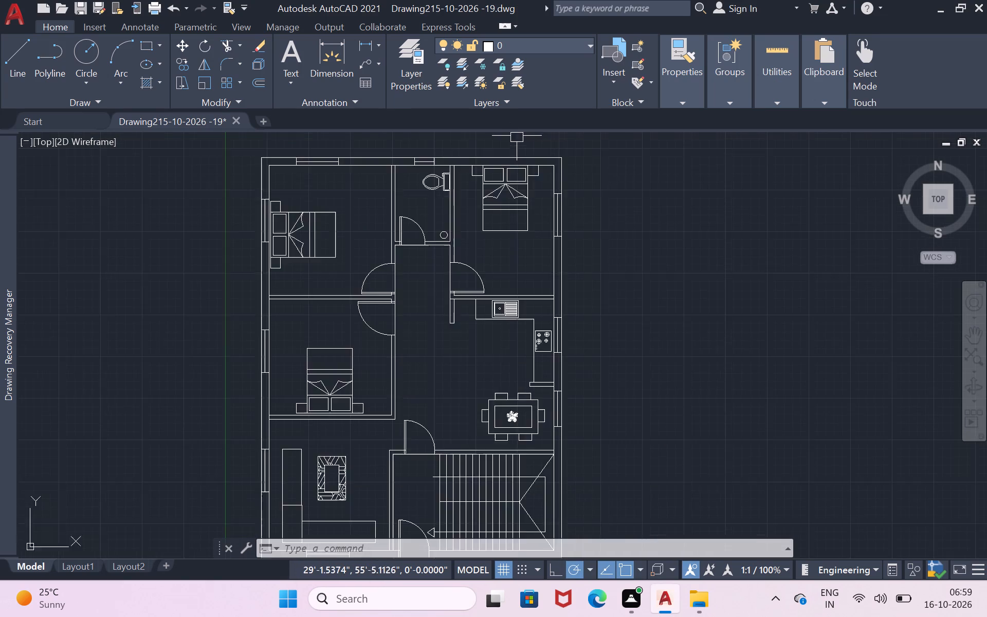
{"action": "scroll", "coordinate": [517, 136], "scroll_direction": "up", "scroll_amount": 1}
{"action": "scroll", "coordinate": [558, 166], "scroll_direction": "down", "scroll_amount": 2}
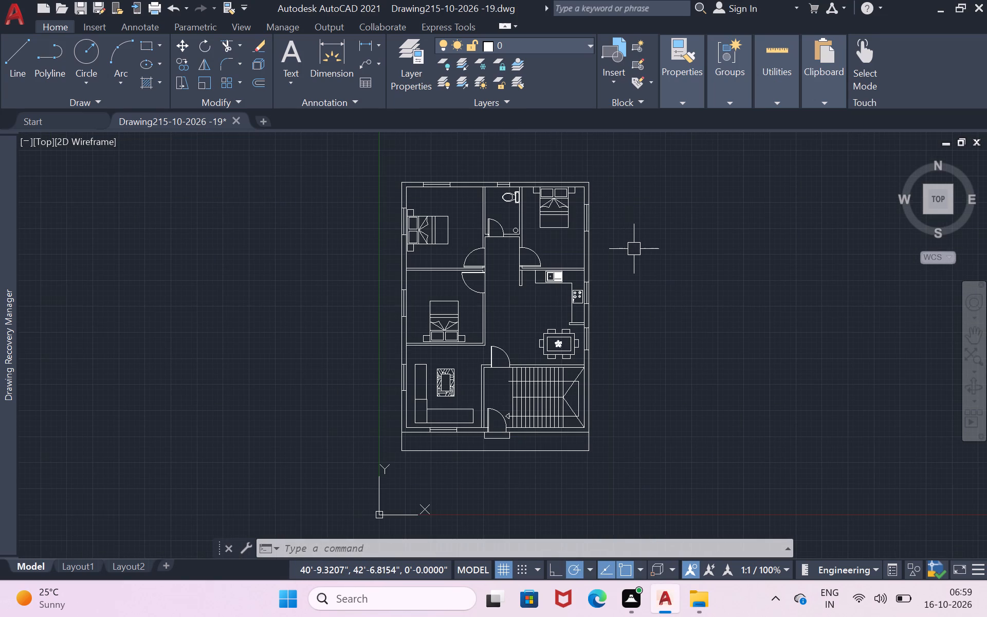
{"action": "key", "text": "t"}
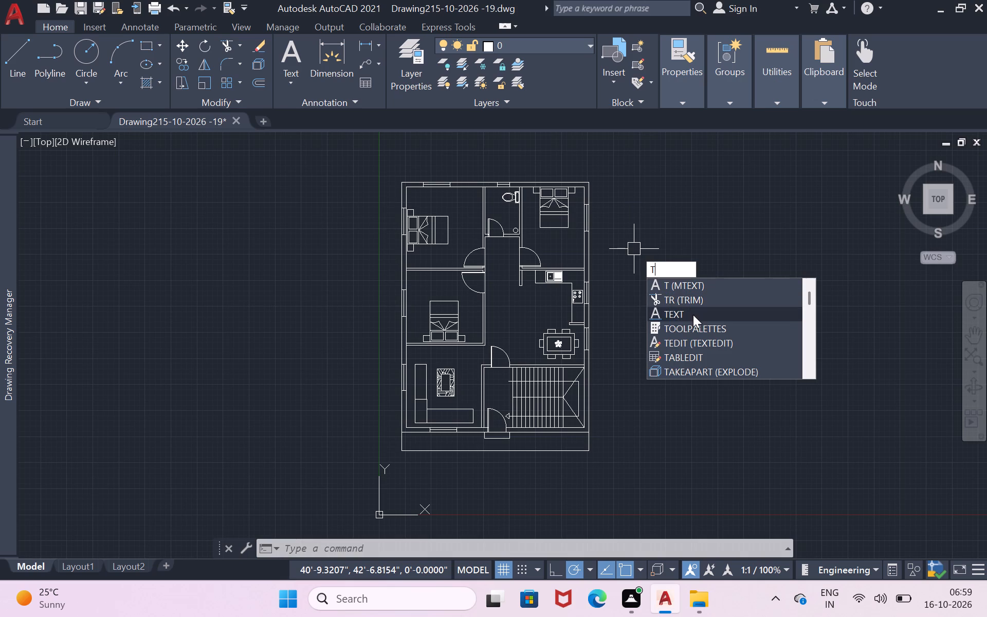
{"action": "left_click", "coordinate": [693, 315]}
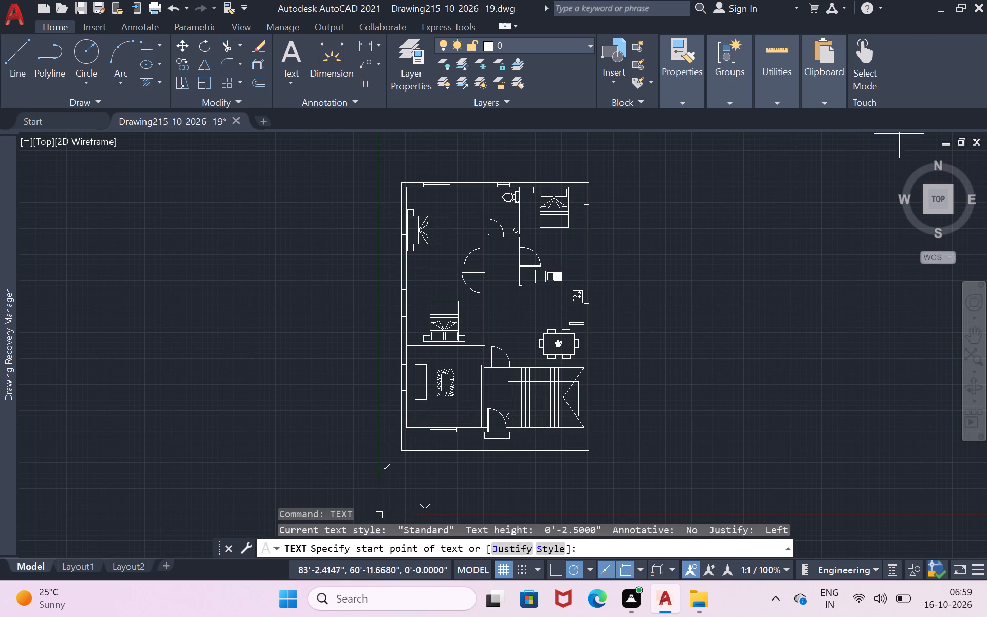
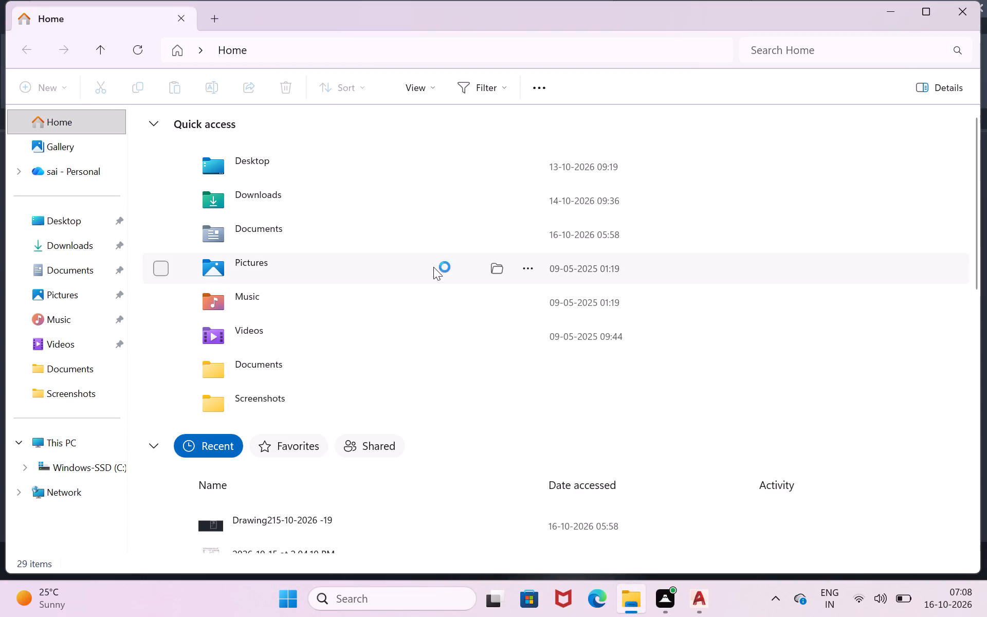
{"action": "scroll", "coordinate": [367, 429], "scroll_direction": "down", "scroll_amount": 1}
{"action": "left_click", "coordinate": [375, 450]}
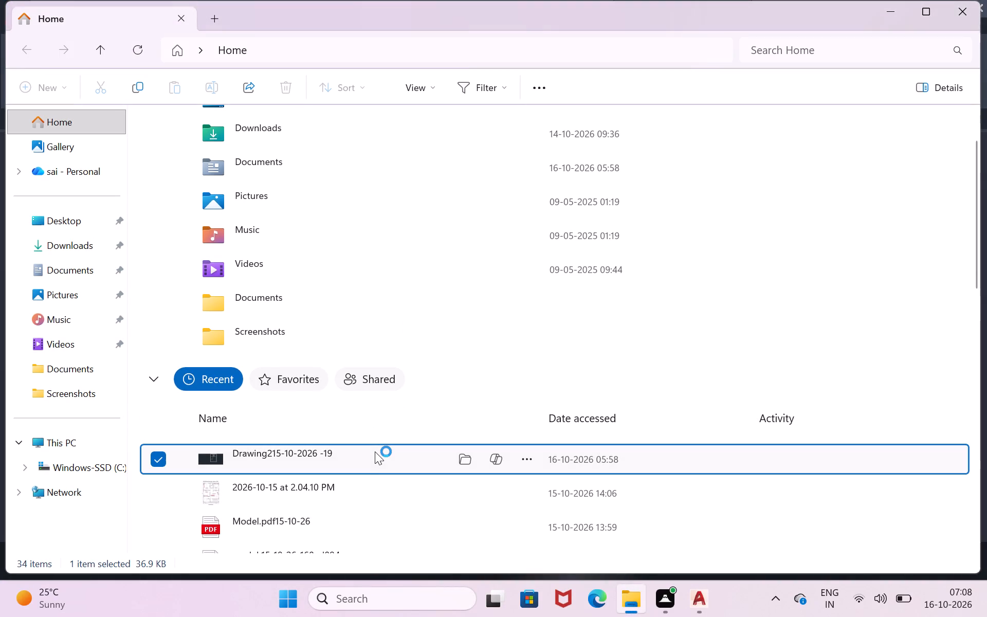
{"action": "left_click", "coordinate": [375, 451]}
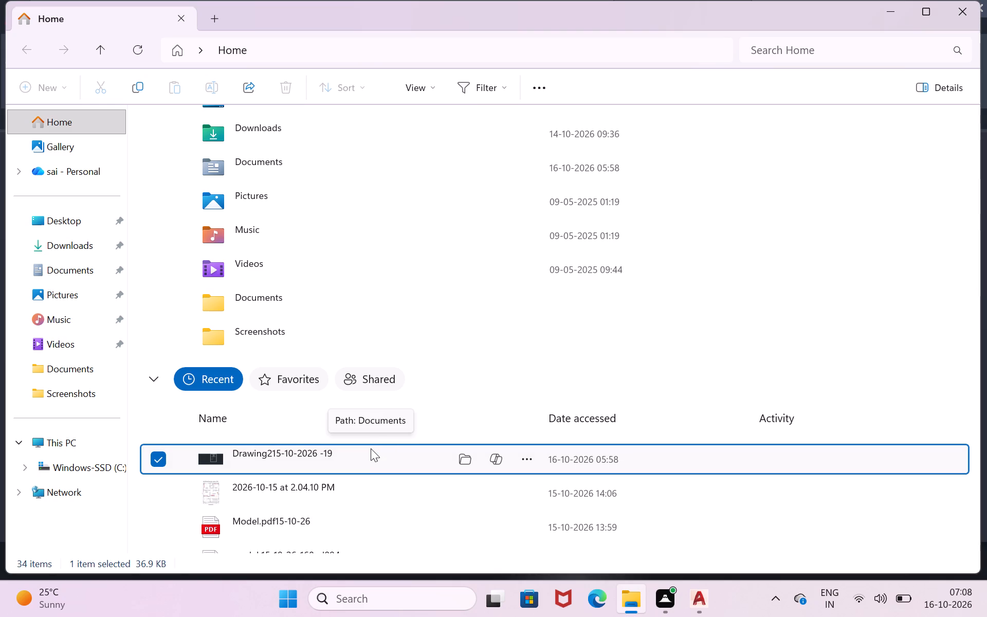
{"action": "double_click", "coordinate": [375, 455]}
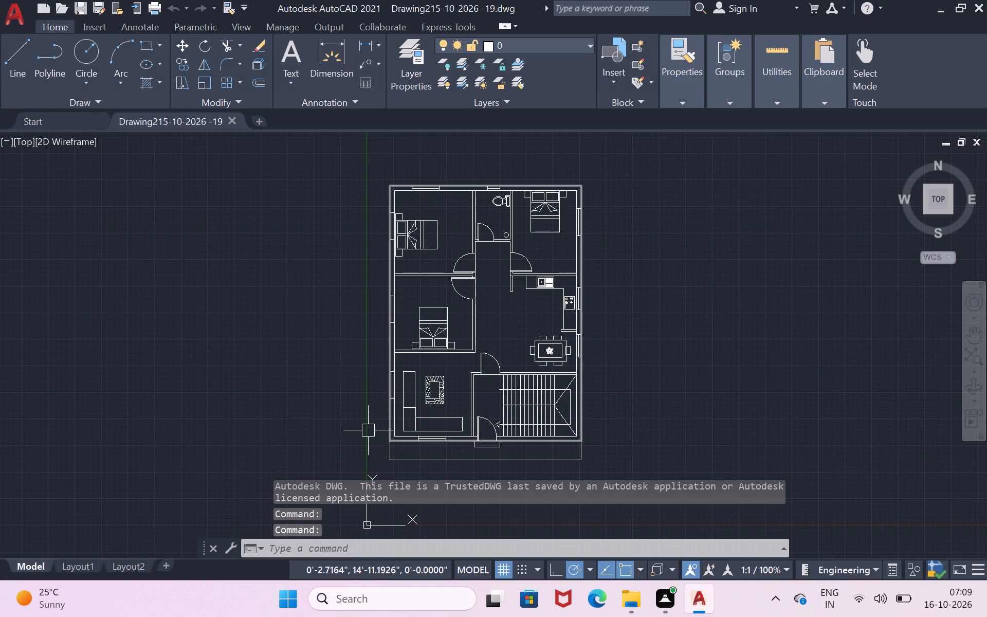
Dimension the full length of the house's left outer wall, placing the dimension line about 2' outside it.
{"action": "scroll", "coordinate": [495, 338], "scroll_direction": "up", "scroll_amount": 2}
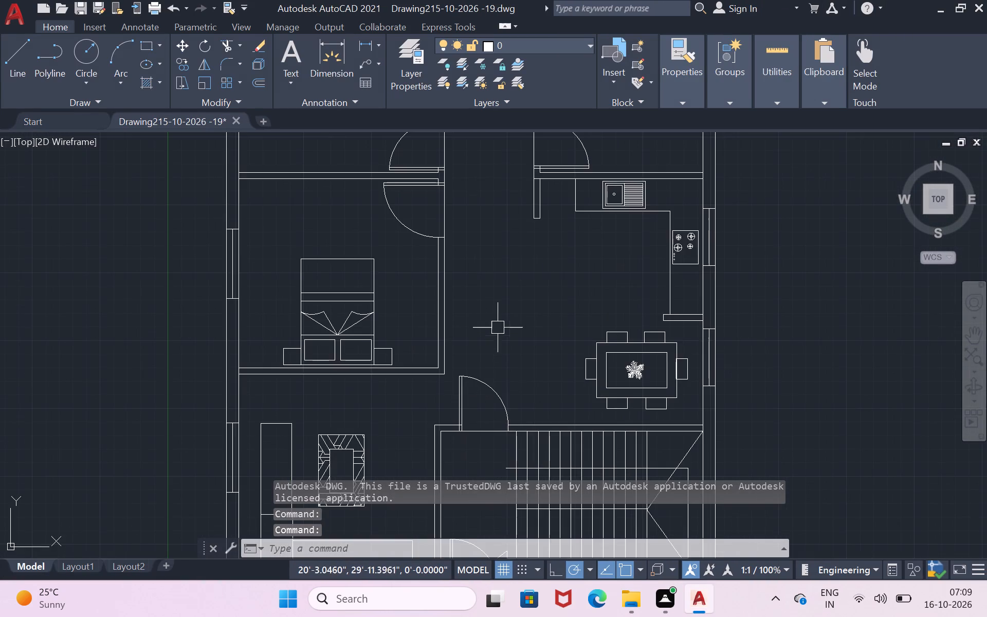
{"action": "scroll", "coordinate": [499, 327], "scroll_direction": "down", "scroll_amount": 2}
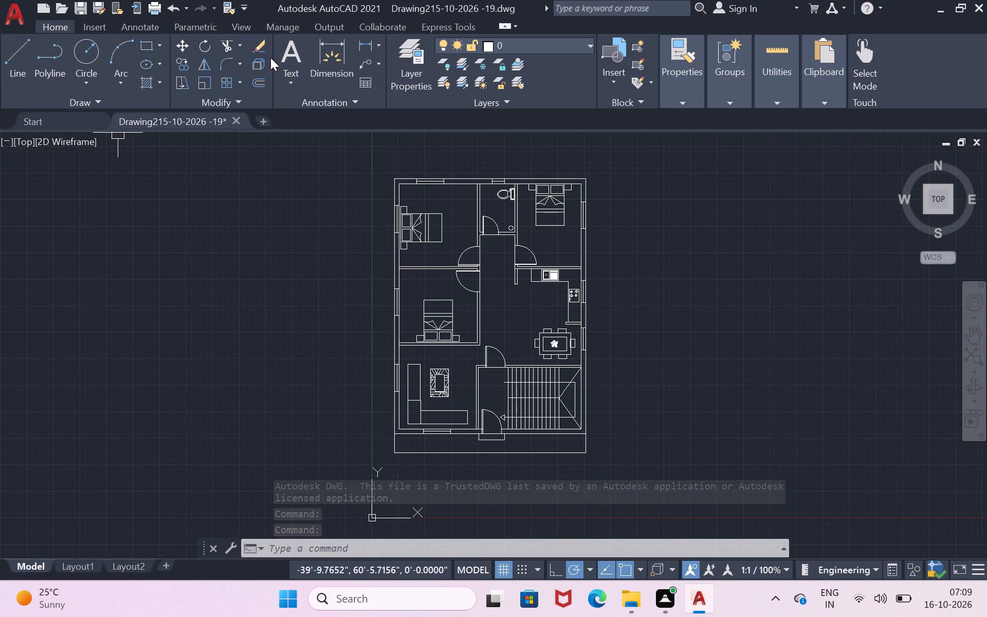
{"action": "left_click", "coordinate": [330, 68]}
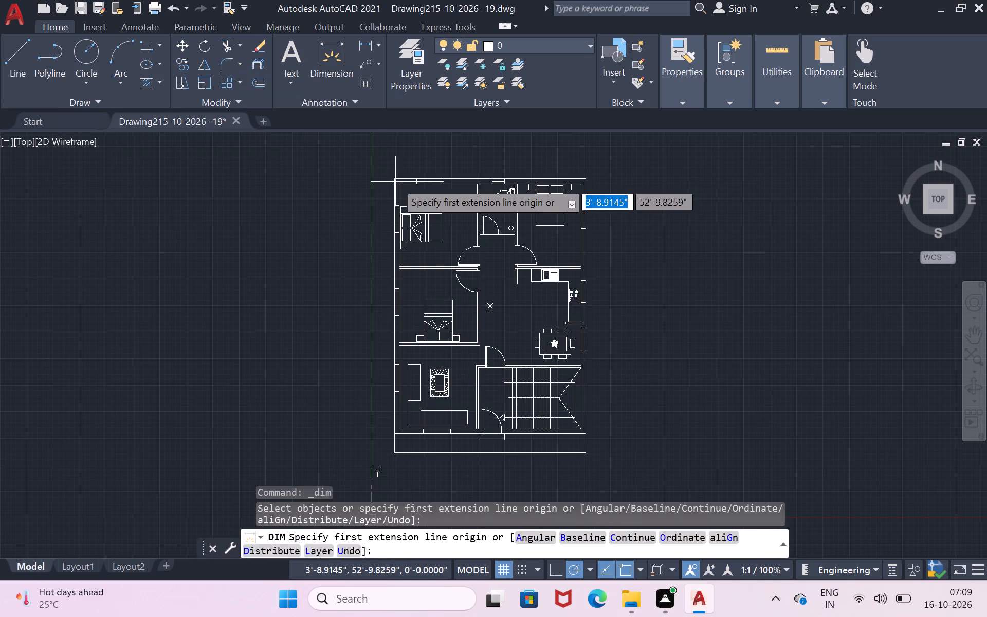
{"action": "scroll", "coordinate": [395, 182], "scroll_direction": "up", "scroll_amount": 2}
{"action": "left_click", "coordinate": [395, 182]}
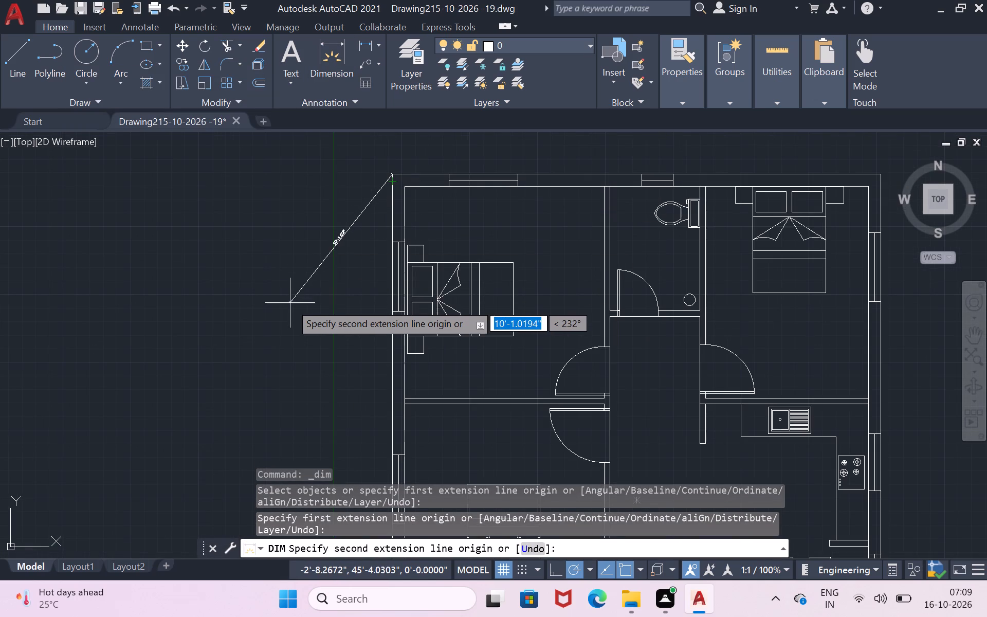
{"action": "scroll", "coordinate": [290, 303], "scroll_direction": "down", "scroll_amount": 4}
{"action": "scroll", "coordinate": [282, 416], "scroll_direction": "up", "scroll_amount": 4}
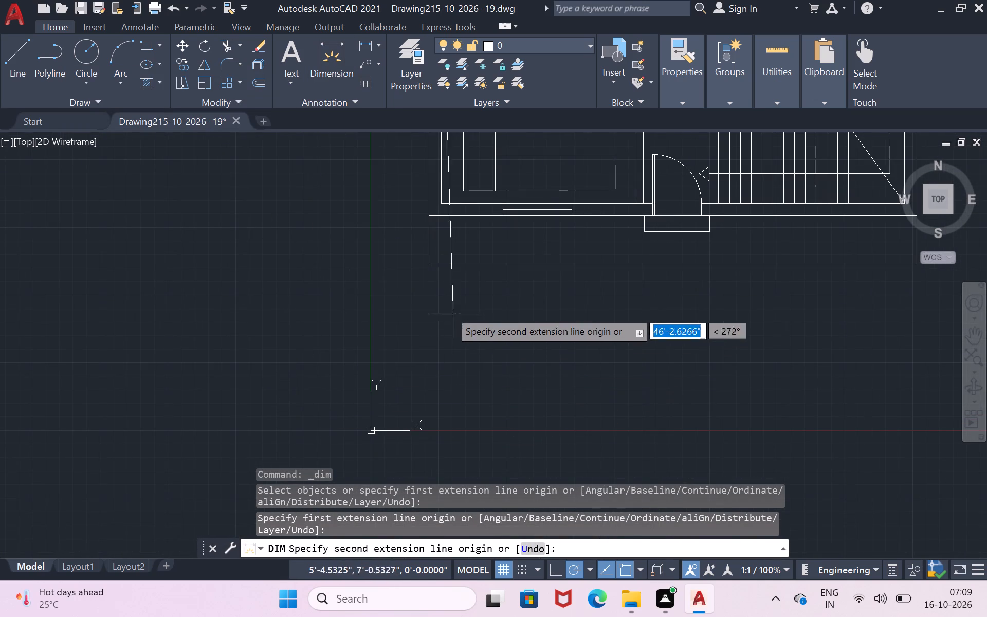
{"action": "left_click", "coordinate": [426, 219]}
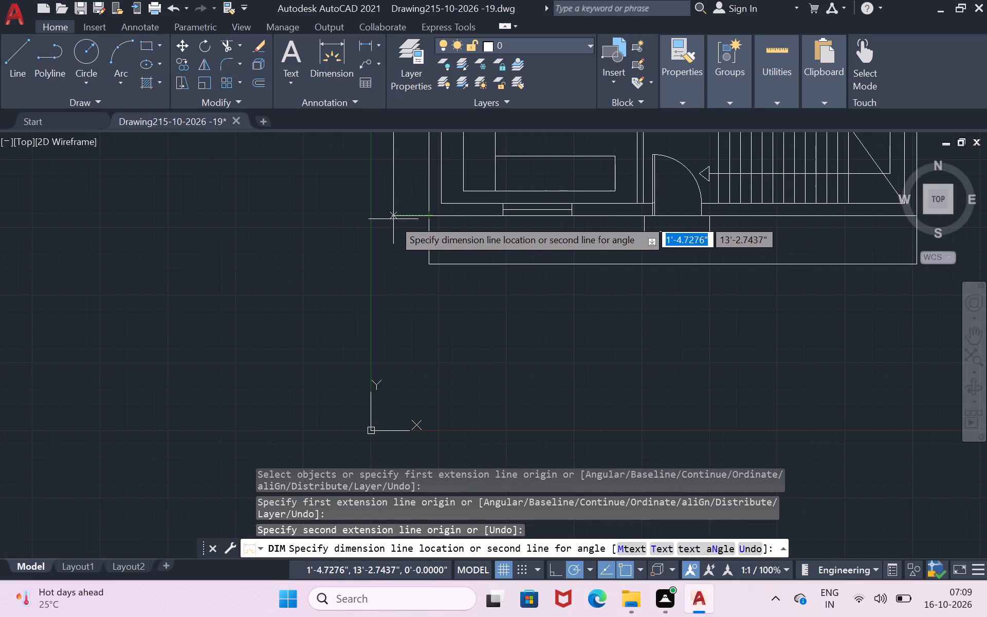
{"action": "scroll", "coordinate": [393, 219], "scroll_direction": "down", "scroll_amount": 3}
{"action": "scroll", "coordinate": [393, 219], "scroll_direction": "up", "scroll_amount": 4}
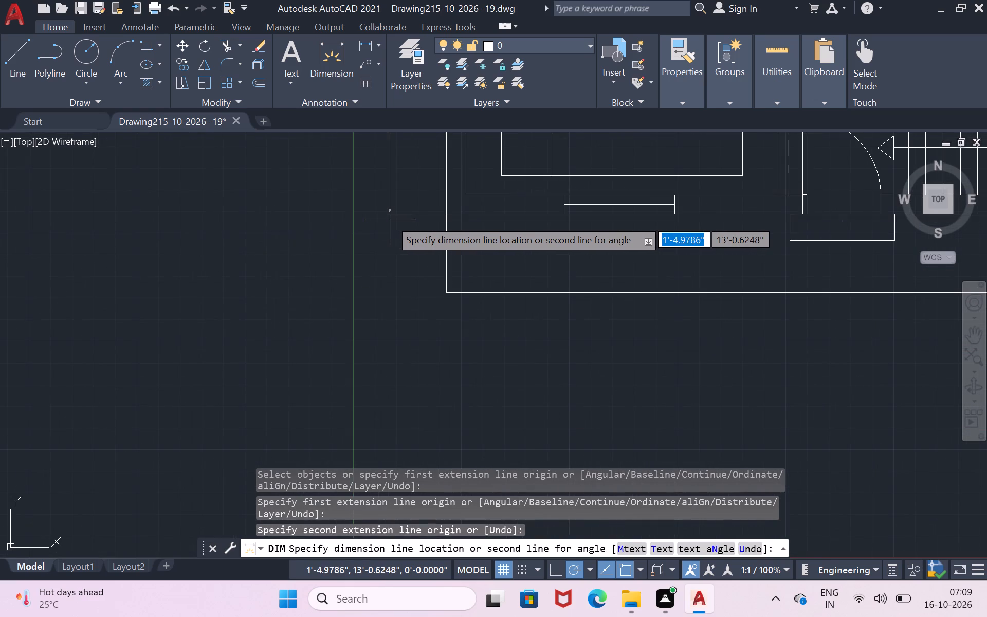
{"action": "left_click", "coordinate": [387, 221]}
Dimension the full width of the house's top outer wall, placing the dimension line about 3' beyond it.
{"action": "scroll", "coordinate": [391, 213], "scroll_direction": "down", "scroll_amount": 6}
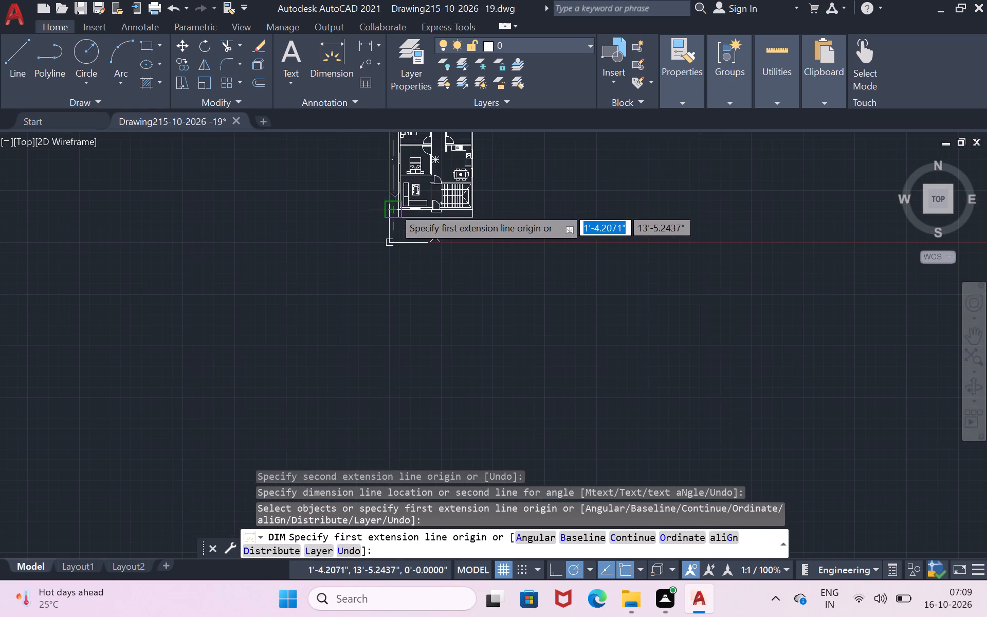
{"action": "scroll", "coordinate": [396, 157], "scroll_direction": "up", "scroll_amount": 5}
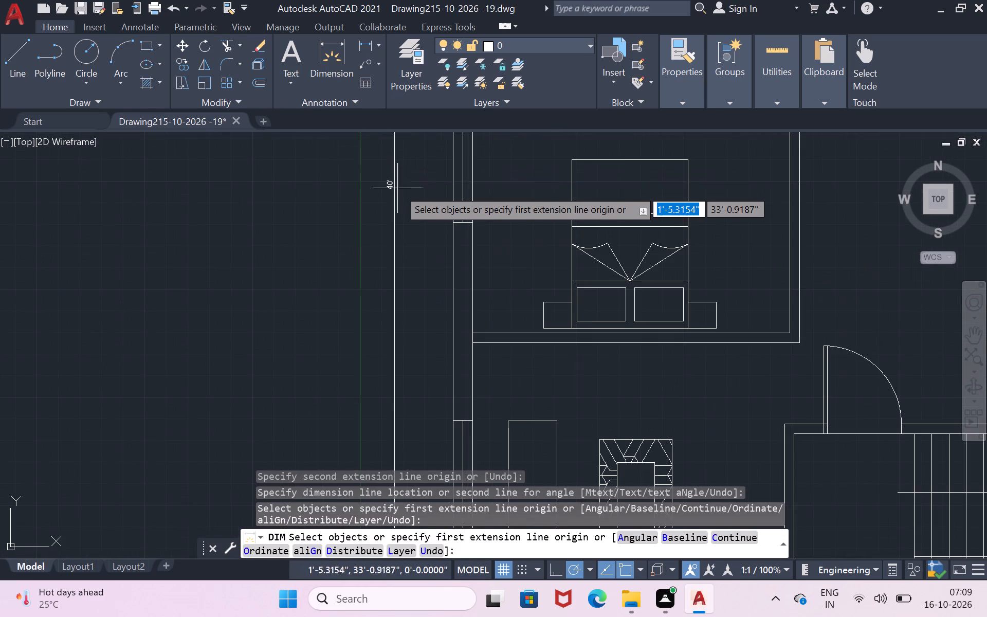
{"action": "scroll", "coordinate": [400, 191], "scroll_direction": "up", "scroll_amount": 2}
{"action": "scroll", "coordinate": [400, 191], "scroll_direction": "down", "scroll_amount": 7}
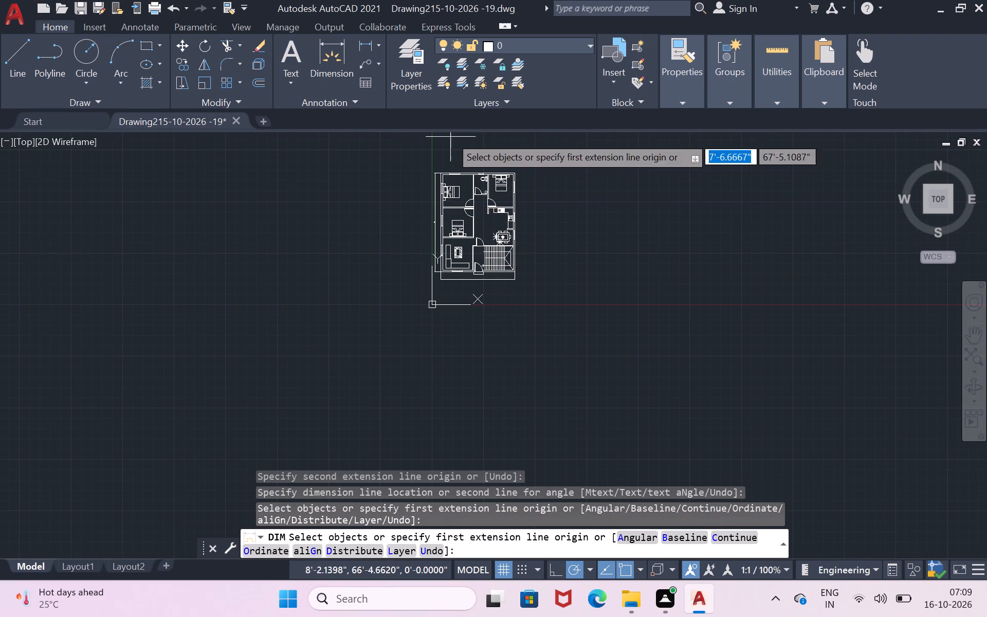
{"action": "scroll", "coordinate": [447, 143], "scroll_direction": "up", "scroll_amount": 2}
{"action": "scroll", "coordinate": [459, 226], "scroll_direction": "up", "scroll_amount": 2}
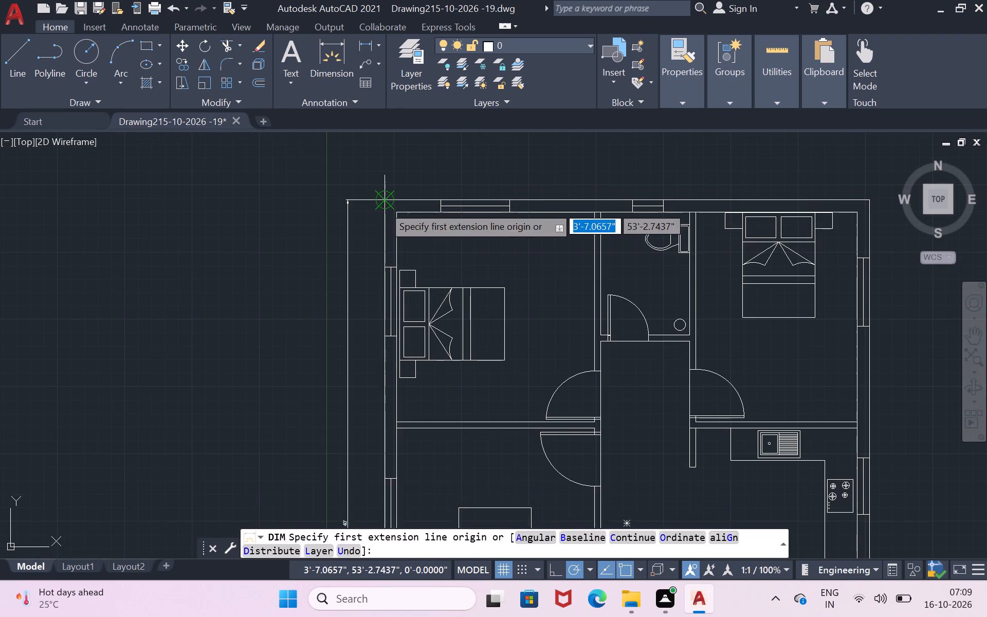
{"action": "left_click", "coordinate": [556, 203]}
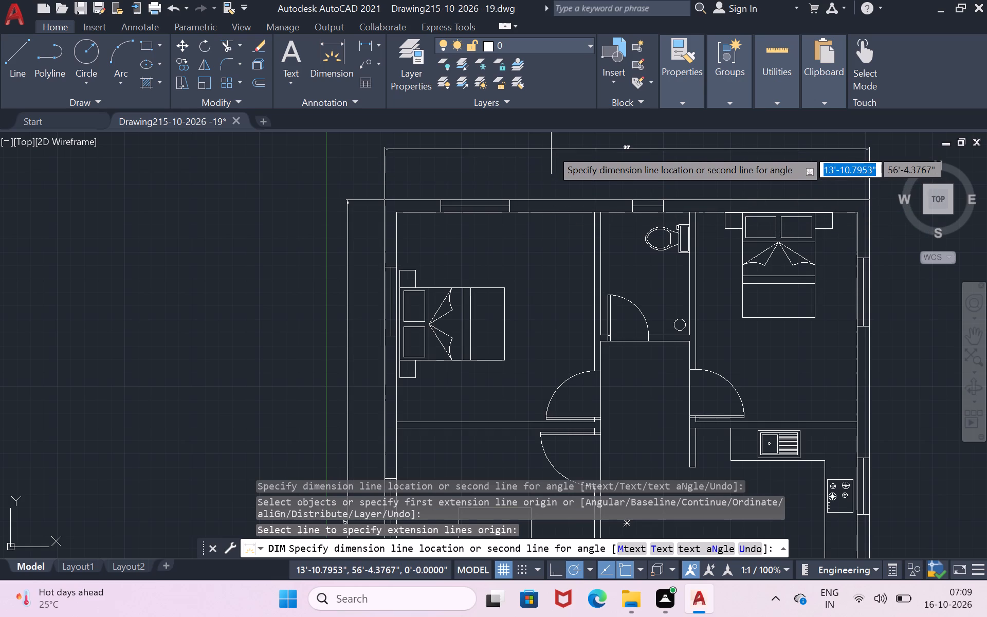
{"action": "scroll", "coordinate": [551, 149], "scroll_direction": "up", "scroll_amount": 2}
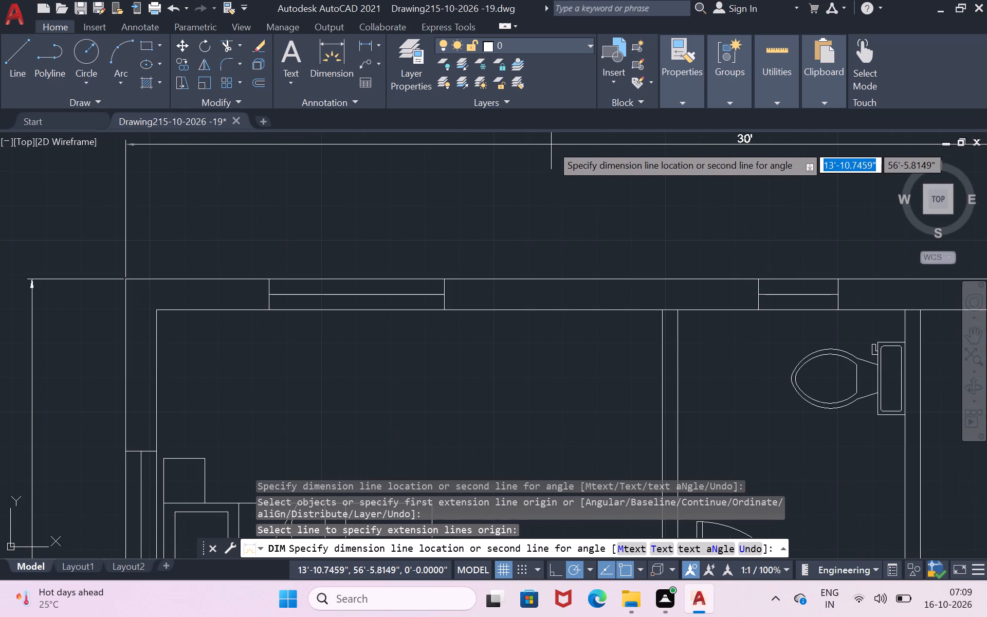
{"action": "left_click", "coordinate": [551, 144]}
{"action": "scroll", "coordinate": [557, 188], "scroll_direction": "down", "scroll_amount": 3}
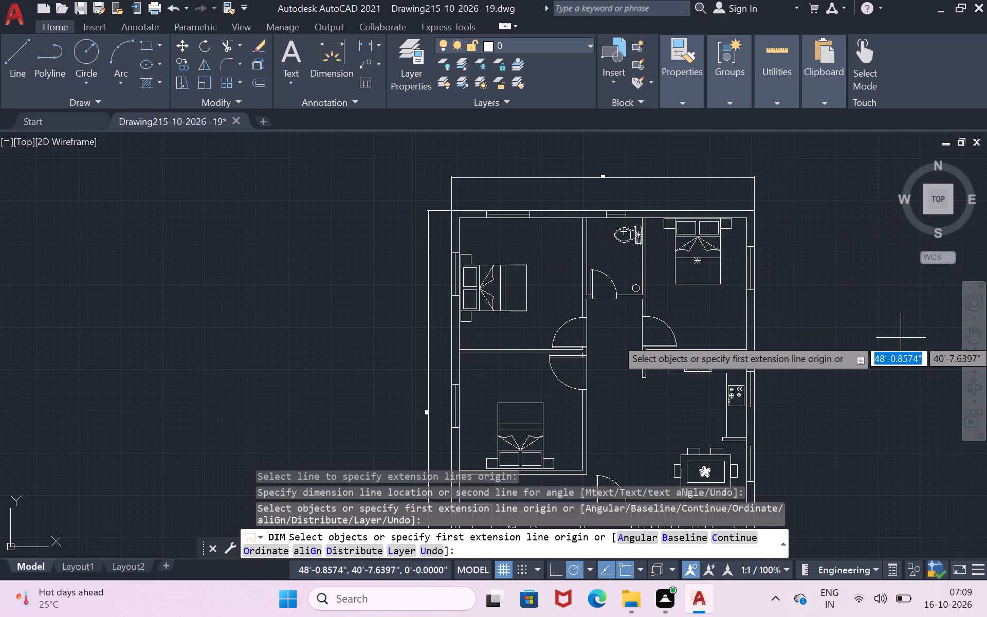
{"action": "key", "text": "l"}
{"action": "key", "text": "Escape"}
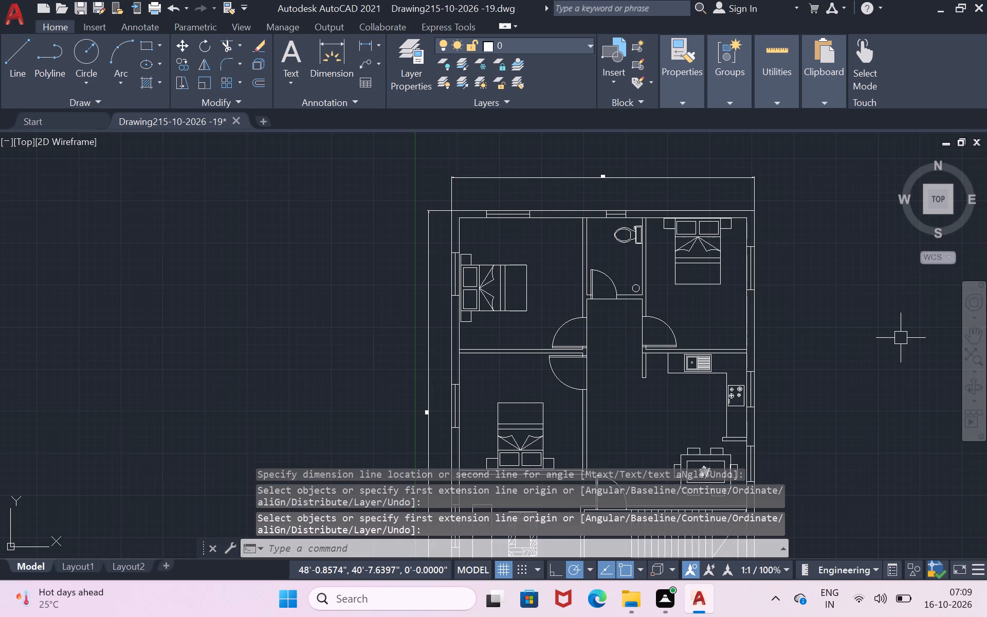
Write a two-line single-line Text label, BEDROOM-1 over 12'-0"X13'-0", in the empty space beside the top right bedroom.
{"action": "key", "text": "t"}
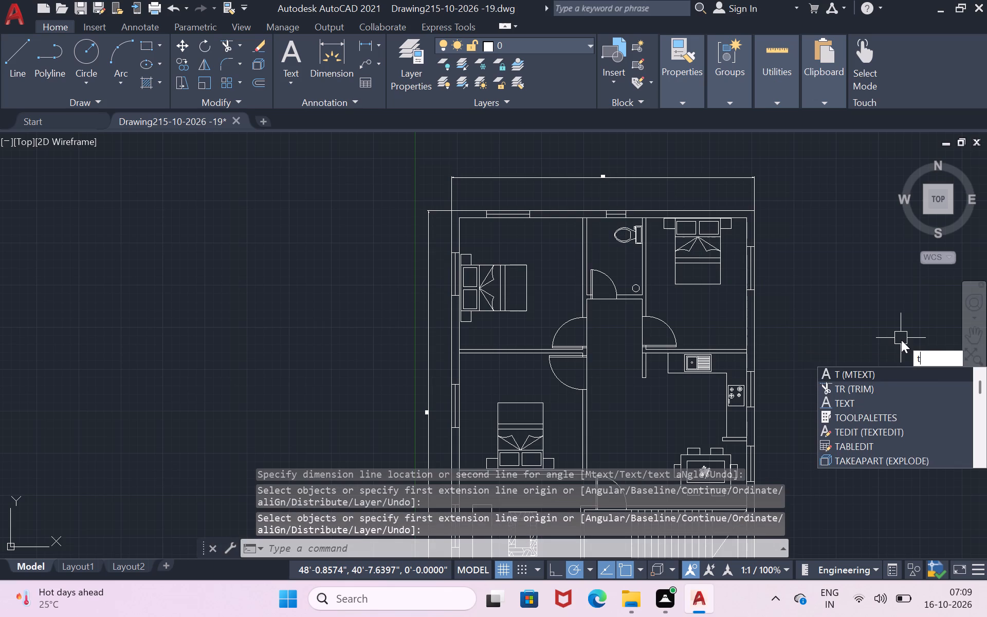
{"action": "left_click", "coordinate": [912, 406]}
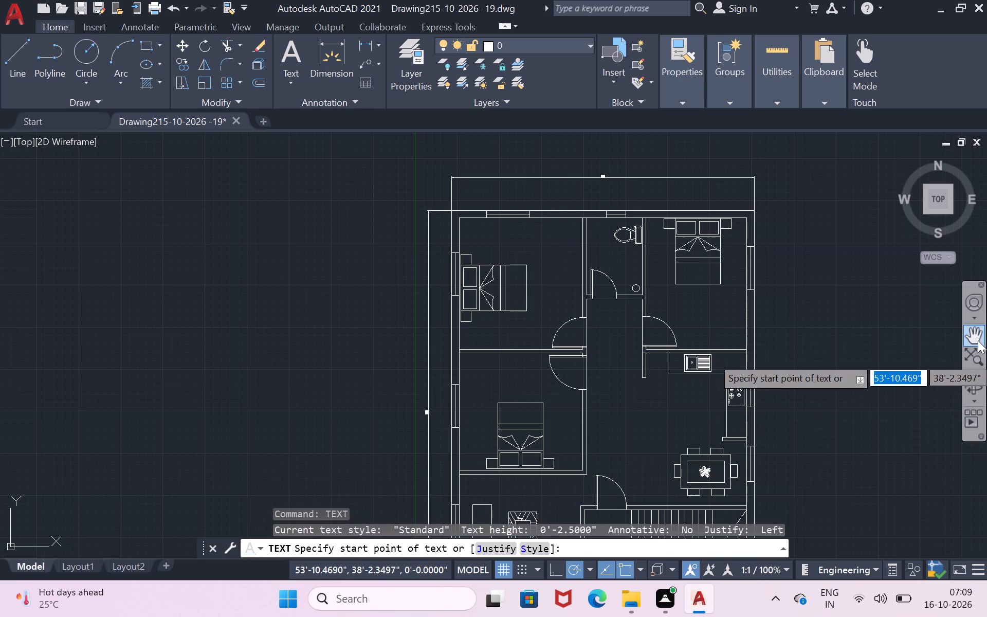
{"action": "left_click", "coordinate": [976, 337]}
{"action": "left_click_drag", "start_coordinate": [898, 351], "coordinate": [660, 316]}
{"action": "left_click_drag", "start_coordinate": [689, 339], "coordinate": [699, 347]}
{"action": "left_click", "coordinate": [626, 208]}
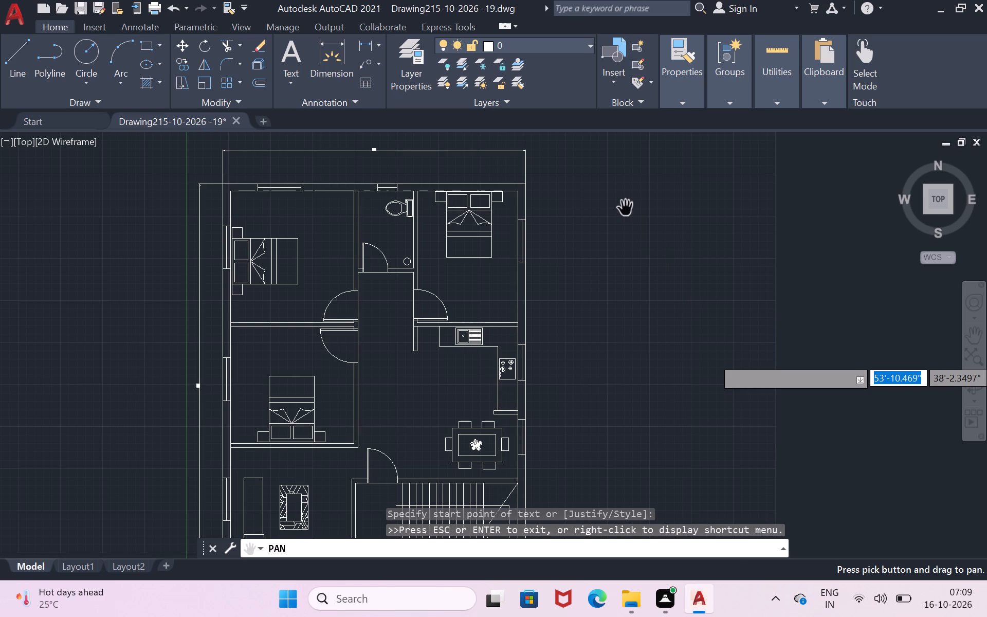
{"action": "key", "text": "Escape"}
{"action": "double_click", "coordinate": [625, 208]}
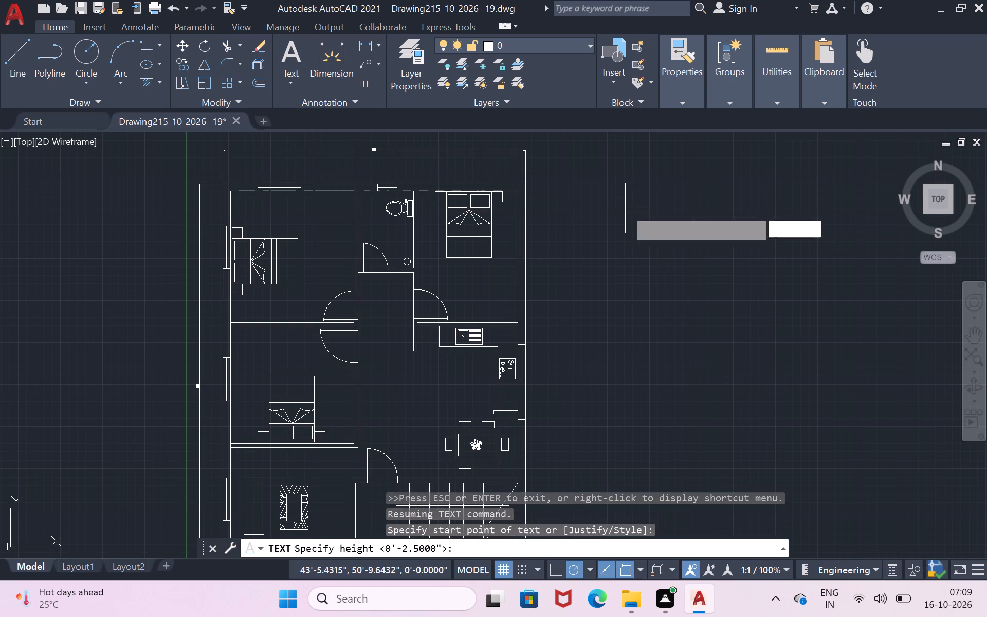
{"action": "scroll", "coordinate": [625, 208], "scroll_direction": "up", "scroll_amount": 2}
{"action": "double_click", "coordinate": [625, 208]}
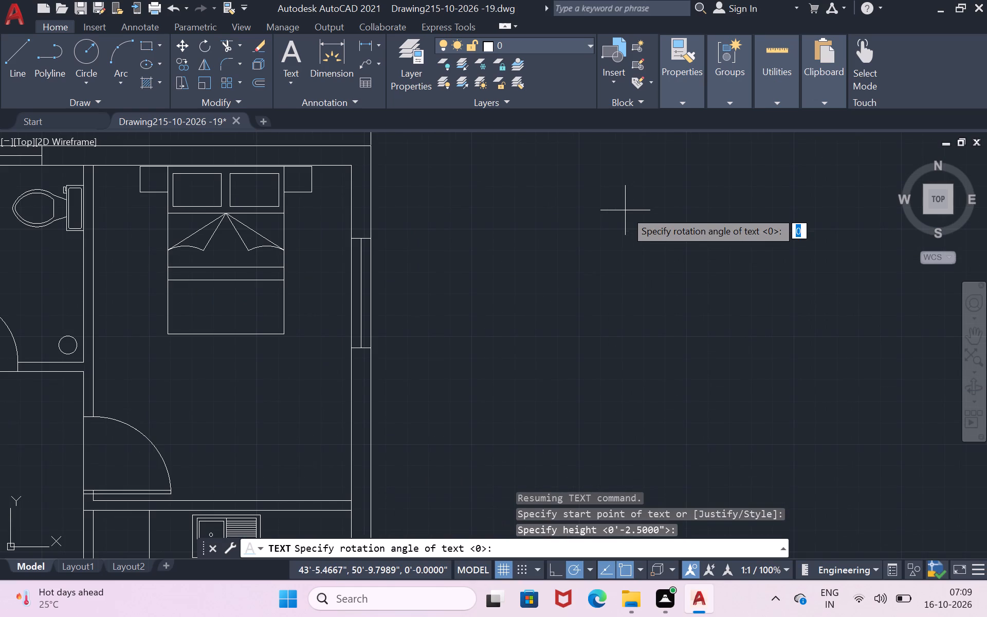
{"action": "left_click", "coordinate": [624, 295]}
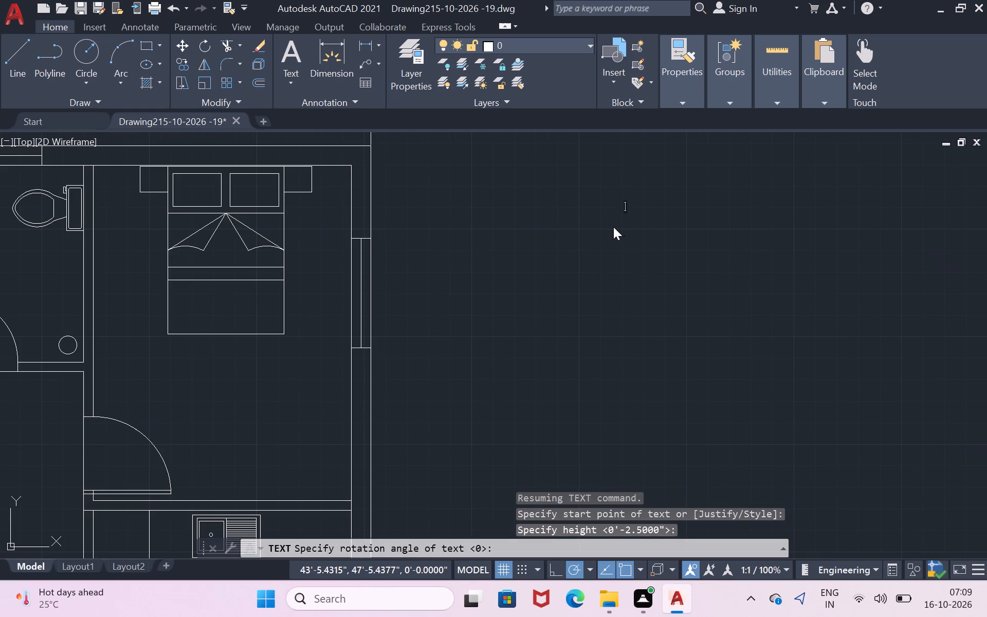
{"action": "scroll", "coordinate": [645, 201], "scroll_direction": "up", "scroll_amount": 2}
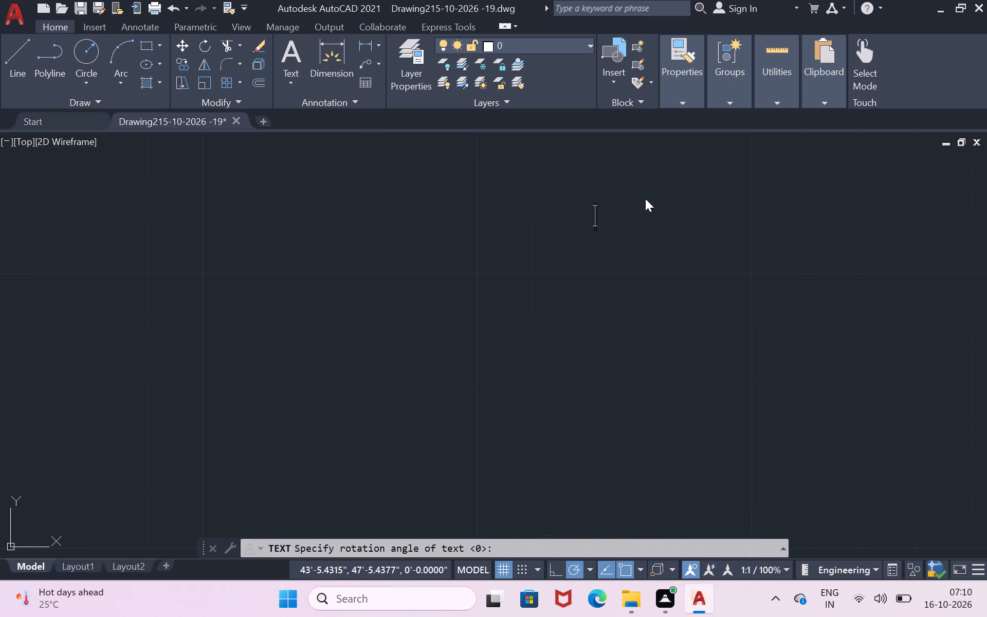
{"action": "type", "text": "BED"}
{"action": "key", "text": "r"}
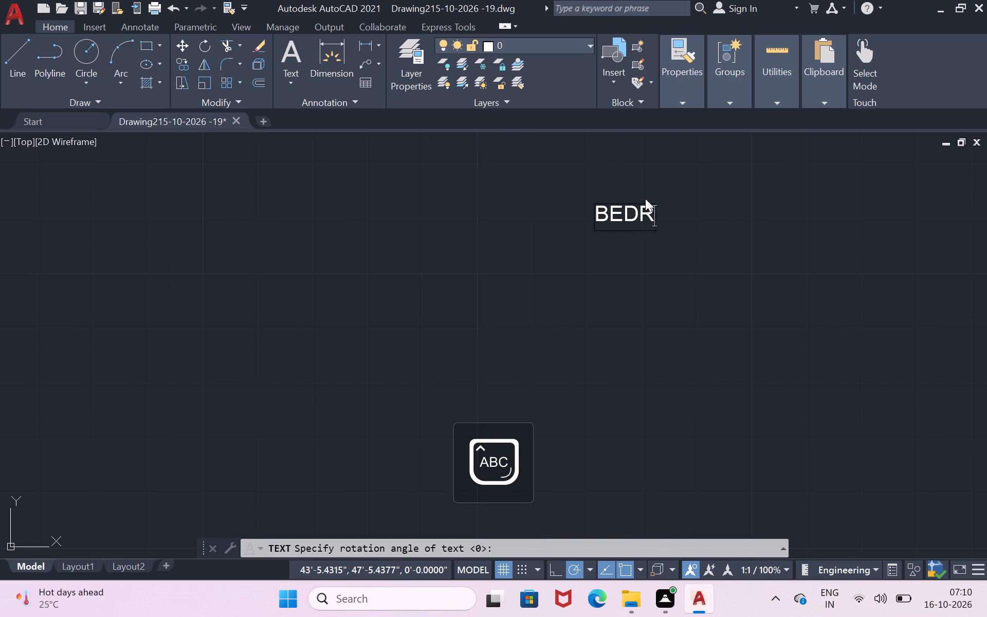
{"action": "type", "text": "OOM-1"}
{"action": "key", "text": "Return"}
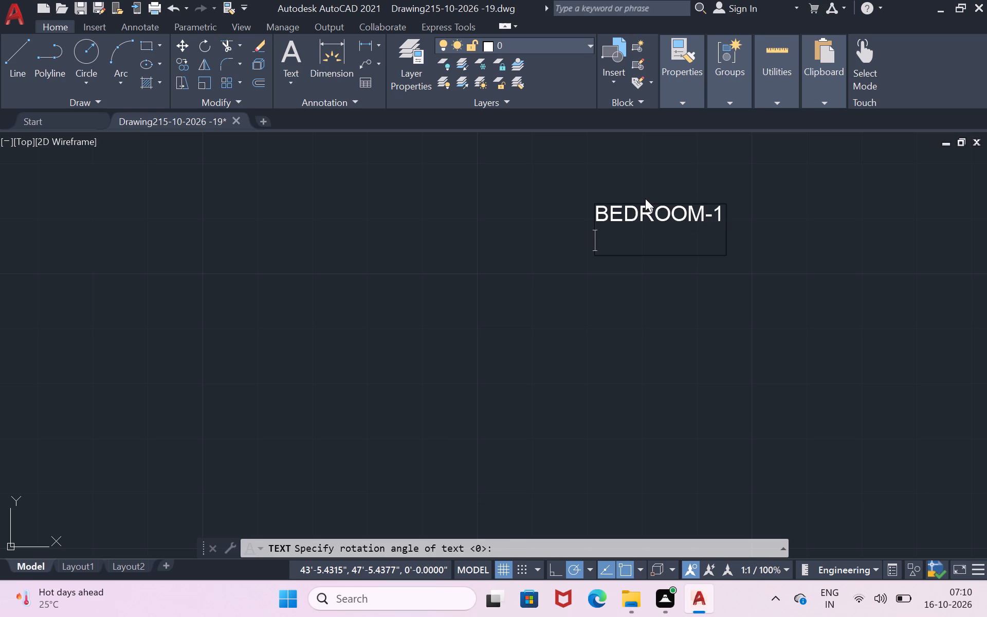
{"action": "type", "text": "12"}
{"action": "type", "text": "'-0"}
{"action": "key", "text": "shift+quotedbl"}
{"action": "type", "text": "X13"}
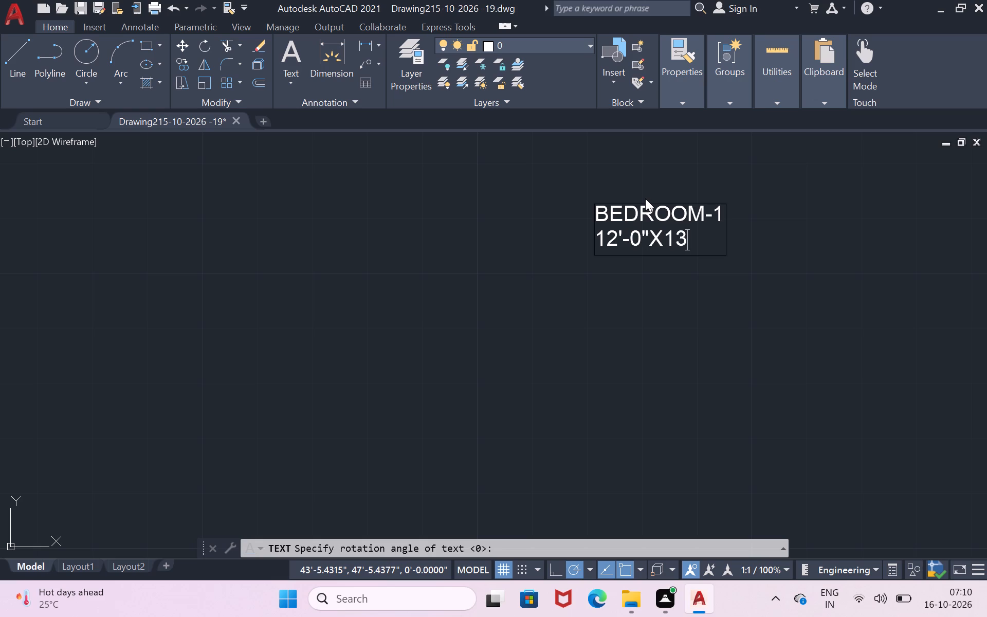
{"action": "key", "text": "apostrophe"}
{"action": "key", "text": "minus"}
{"action": "key", "text": "0"}
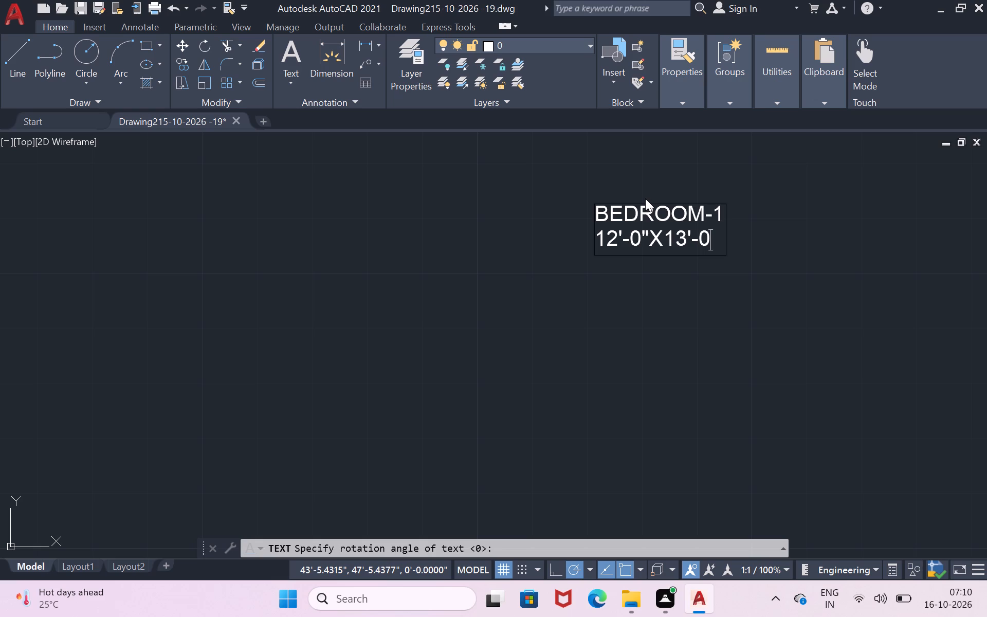
{"action": "key", "text": "shift+quotedbl"}
Add a two-line text label, BEDROOM-3 over 12'-0"X11'-0", in the empty space just below the BEDROOM-1 label.
{"action": "left_click", "coordinate": [554, 282]}
{"action": "type", "text": "BEDR"}
{"action": "type", "text": "OO"}
{"action": "type", "text": "M-"}
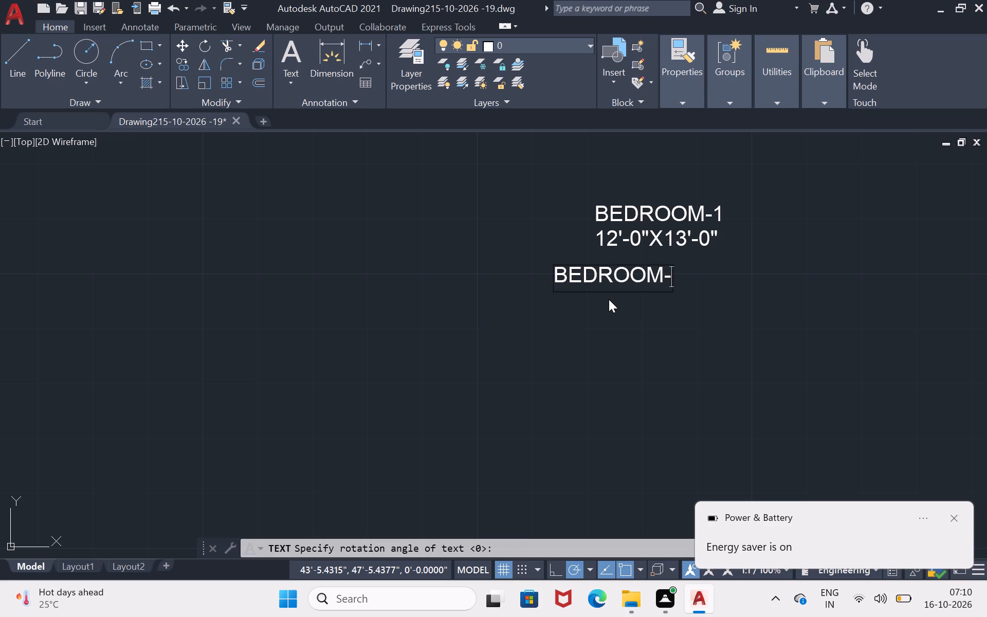
{"action": "key", "text": "3"}
{"action": "key", "text": "Return"}
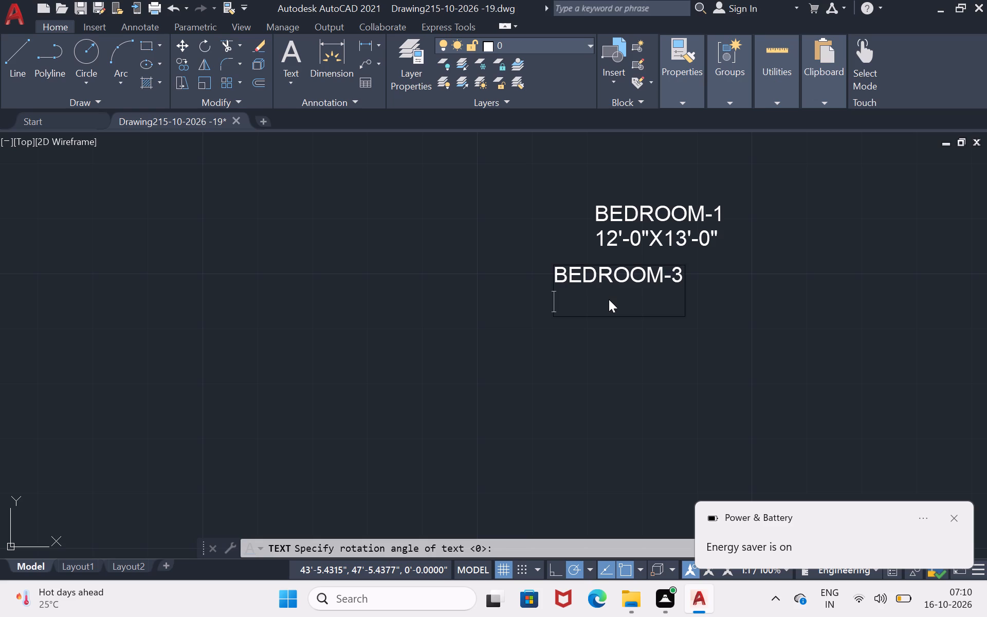
{"action": "type", "text": "12"}
{"action": "key", "text": "apostrophe"}
{"action": "type", "text": "-0"}
{"action": "type", "text": "\"X"}
{"action": "type", "text": "11'-0"}
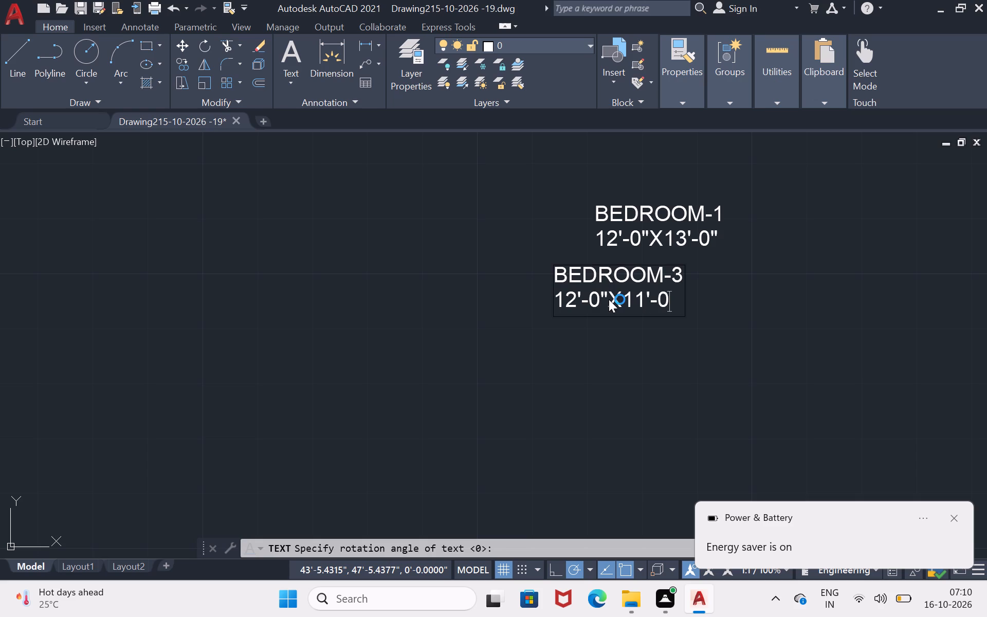
{"action": "key", "text": "shift+quotedbl"}
Add a two-line text label, LIVVING over 12'-5"X10'-6", in the empty space below the BEDROOM-3 label.
{"action": "left_click", "coordinate": [584, 344]}
{"action": "type", "text": "LIVVING"}
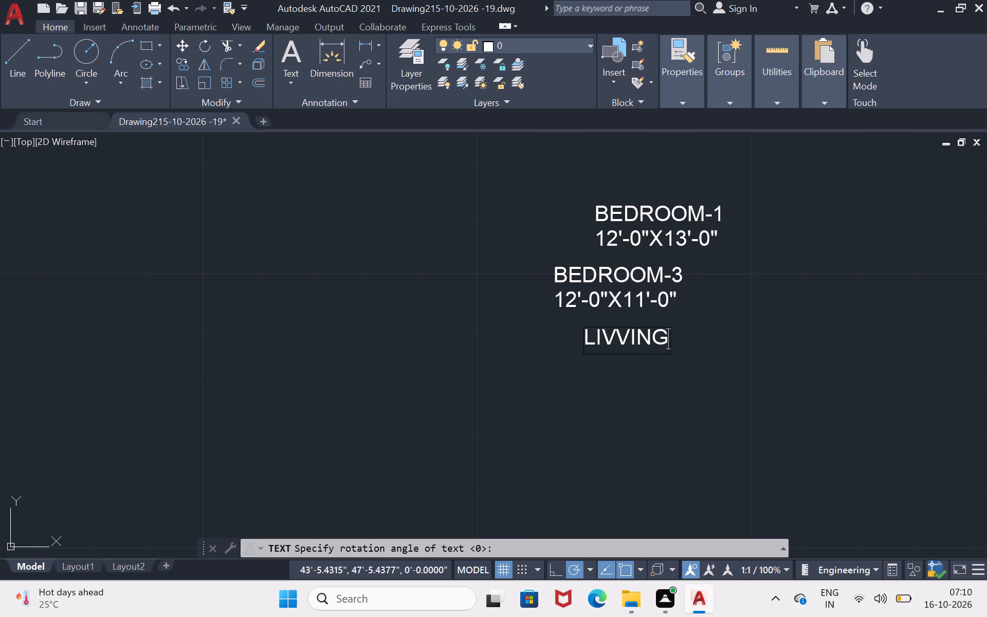
{"action": "key", "text": "Return"}
{"action": "type", "text": "12"}
{"action": "key", "text": "apostrophe"}
{"action": "type", "text": "-5"}
{"action": "key", "text": "shift+quotedbl"}
{"action": "type", "text": "X1"}
{"action": "key", "text": "0"}
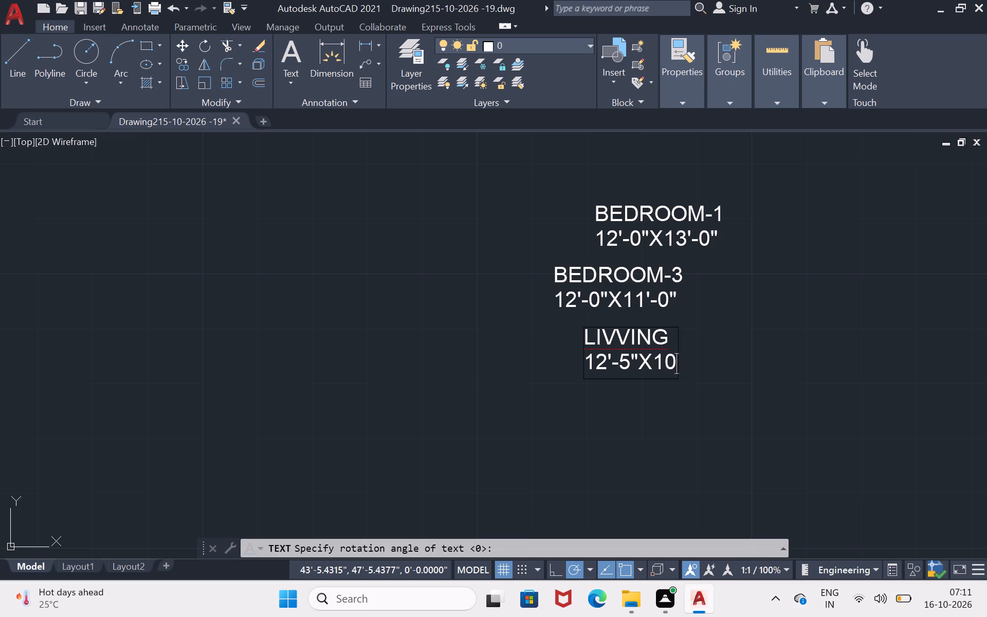
{"action": "type", "text": "'-"}
{"action": "key", "text": "6"}
{"action": "key", "text": "shift+quotedbl"}
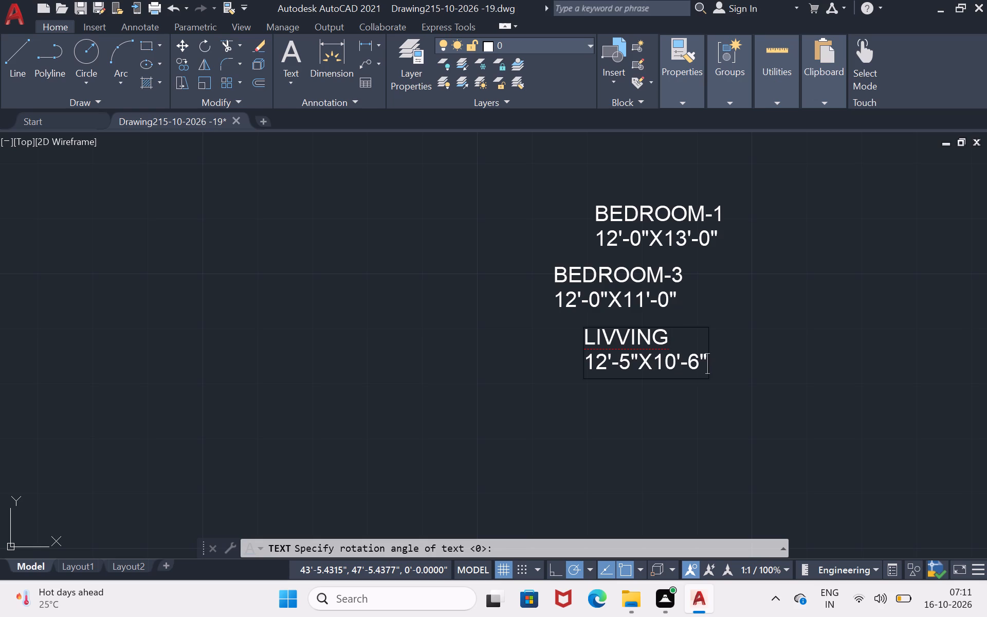
Add a two-line text label, KITCHEN&DINING over 16'-0"X15'-6", to the right of the bedroom labels.
{"action": "left_click", "coordinate": [784, 270]}
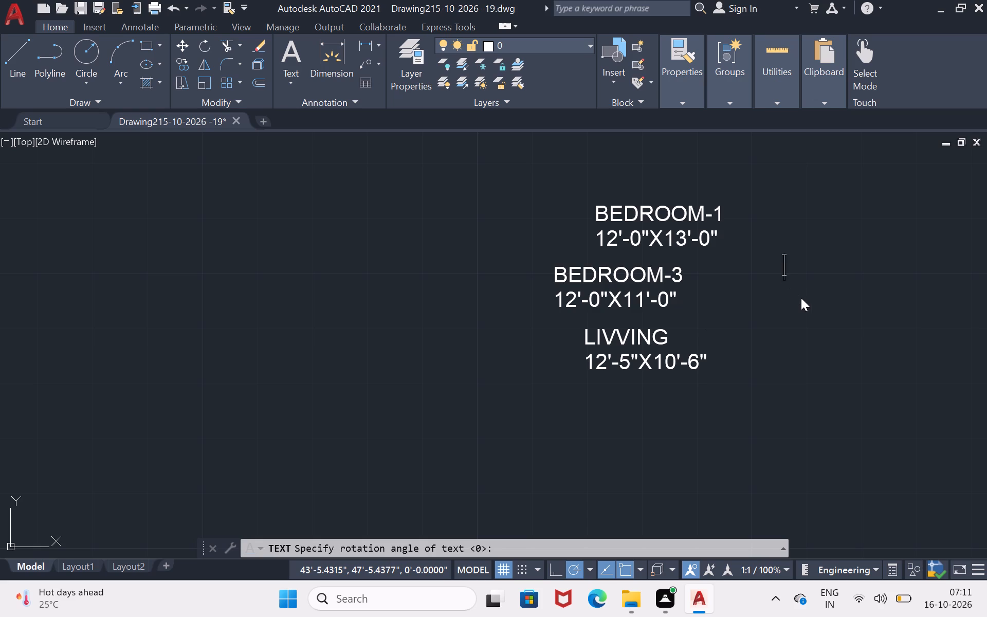
{"action": "type", "text": "KITCHE"}
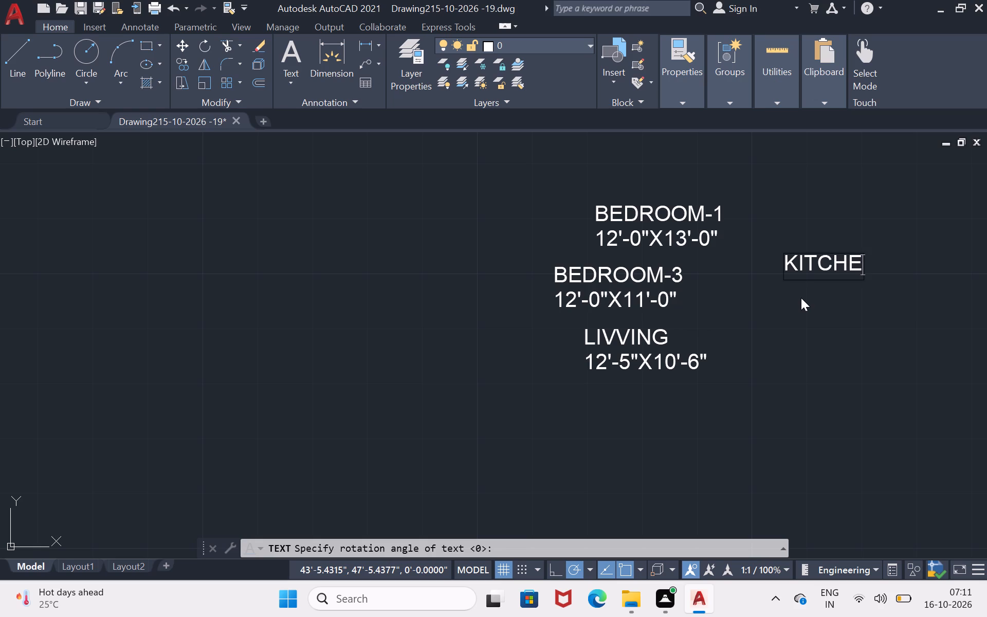
{"action": "key", "text": "n"}
{"action": "key", "text": "shift+ampersand"}
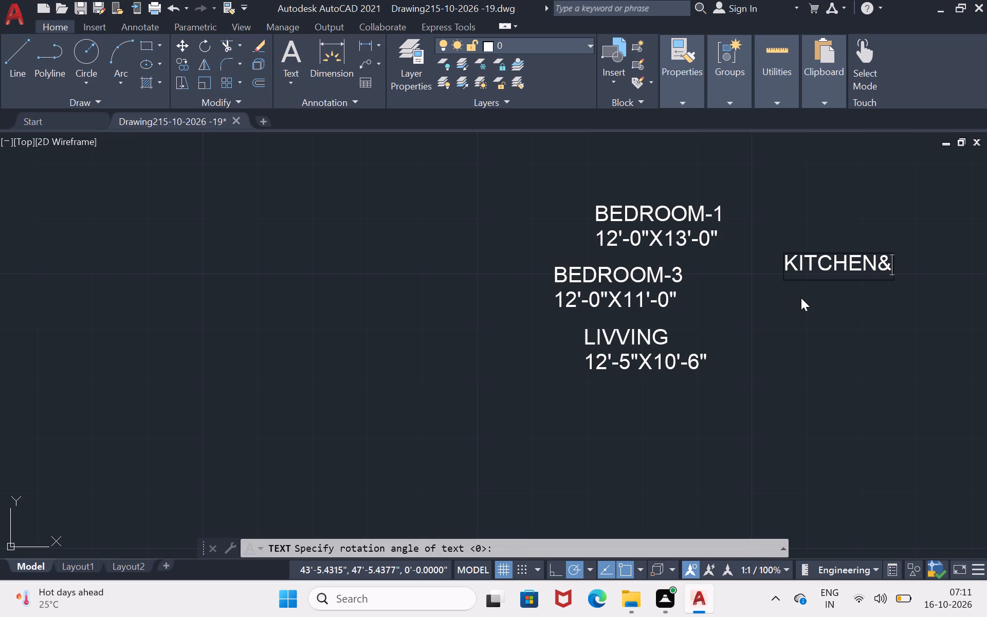
{"action": "type", "text": "DI"}
{"action": "key", "text": "n"}
{"action": "type", "text": "ING"}
{"action": "key", "text": "Return"}
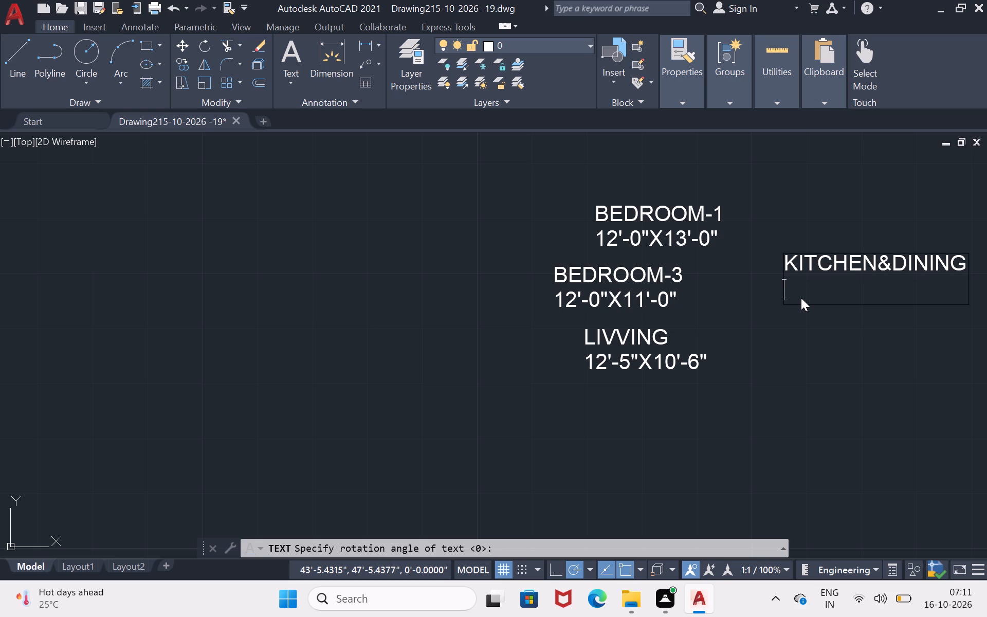
{"action": "type", "text": "16"}
{"action": "type", "text": "'-0"}
{"action": "key", "text": "shift+quotedbl"}
{"action": "key", "text": "x"}
{"action": "key", "text": "1"}
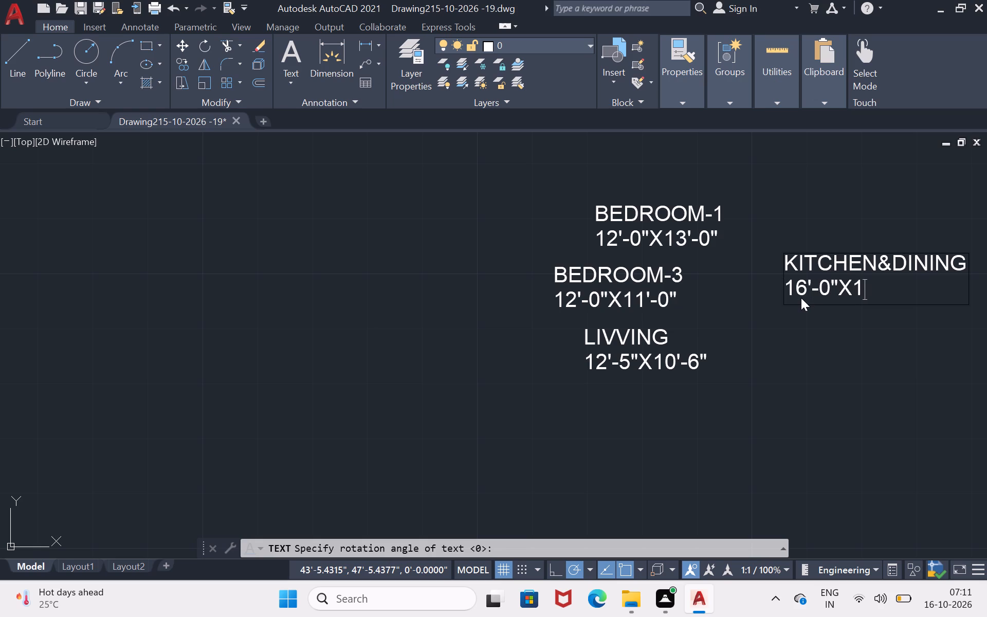
{"action": "key", "text": "5"}
{"action": "type", "text": "'-6"}
{"action": "key", "text": "shift+quotedbl"}
Add a two-line text label, BEDROOM-2 over 10'-0"X13'-0", below the KITCHEN&DINING label.
{"action": "left_click", "coordinate": [755, 346]}
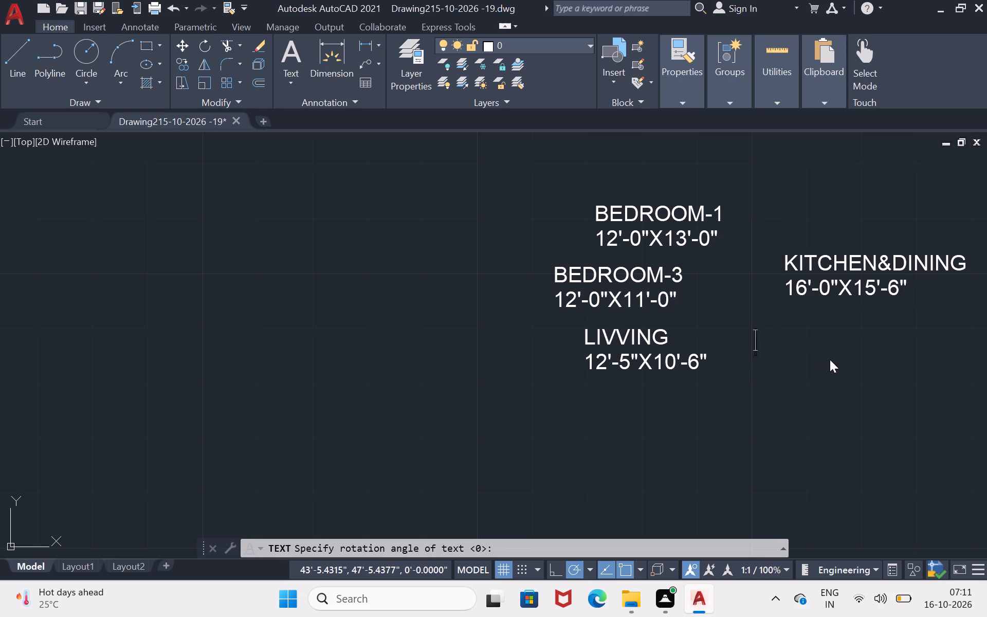
{"action": "type", "text": "BEDROOM-2"}
{"action": "key", "text": "Return"}
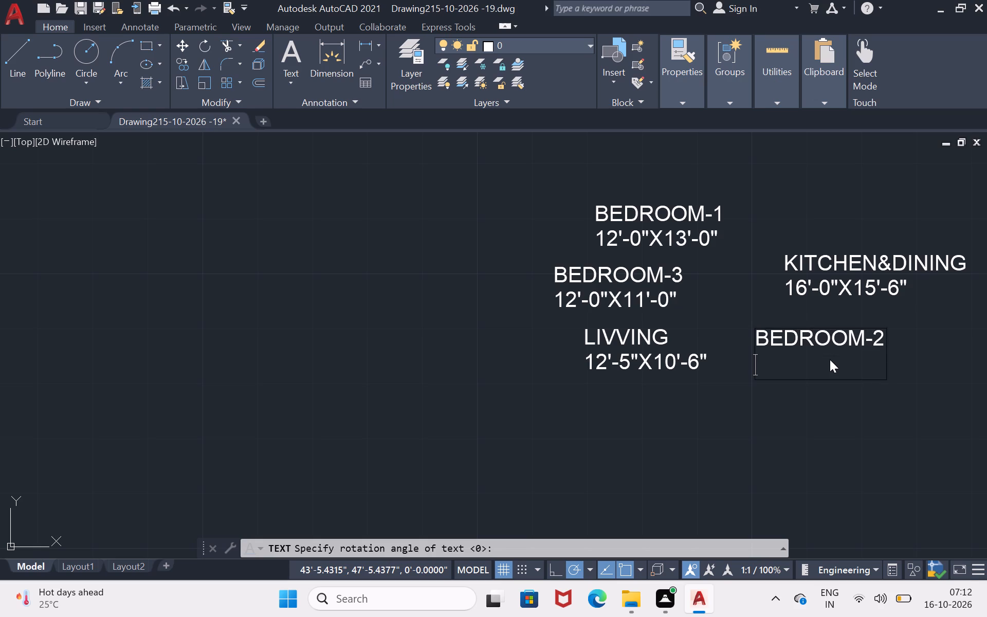
{"action": "type", "text": "10"}
{"action": "type", "text": "'-"}
{"action": "key", "text": "0"}
{"action": "key", "text": "shift+quotedbl"}
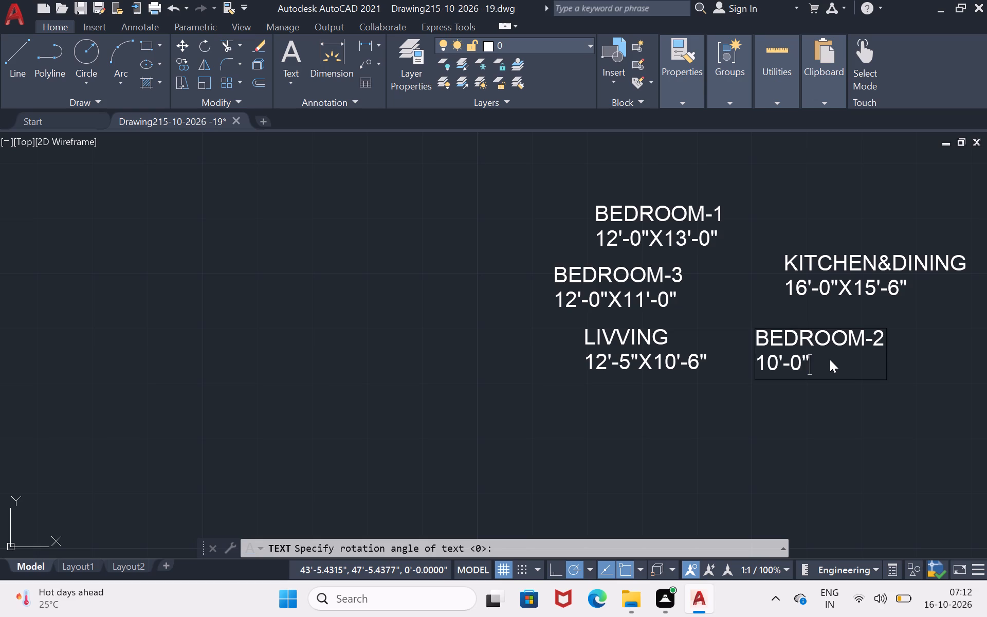
{"action": "key", "text": "x"}
{"action": "key", "text": "1"}
{"action": "type", "text": "3'-0"}
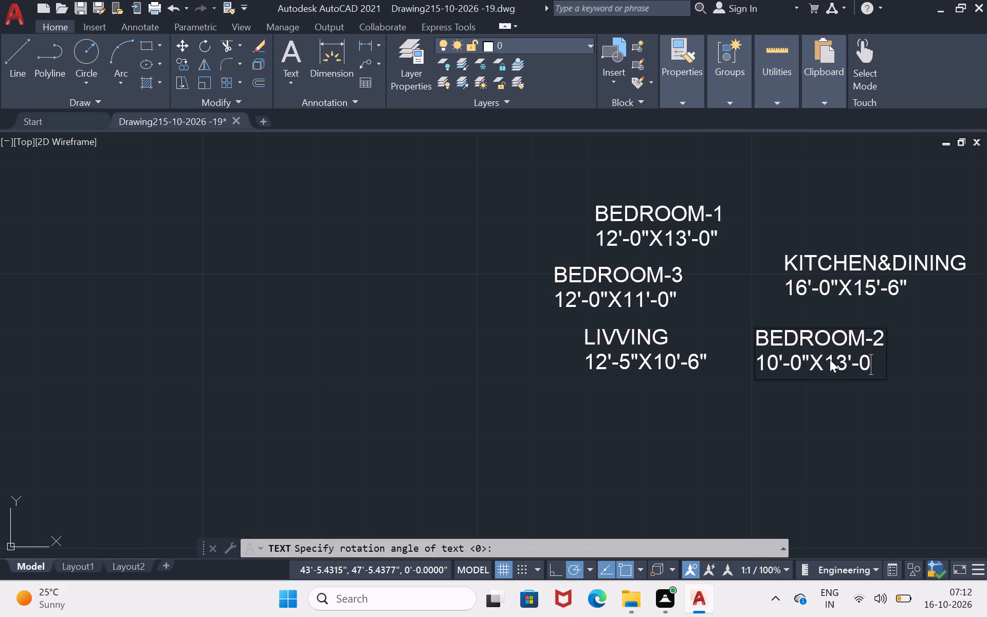
{"action": "key", "text": "shift+quotedbl"}
Add a two-line text label, TPILET over 5'-6"X8'-0", below the BEDROOM-2 label.
{"action": "left_click", "coordinate": [750, 415]}
{"action": "type", "text": "TPILET"}
{"action": "key", "text": "Return"}
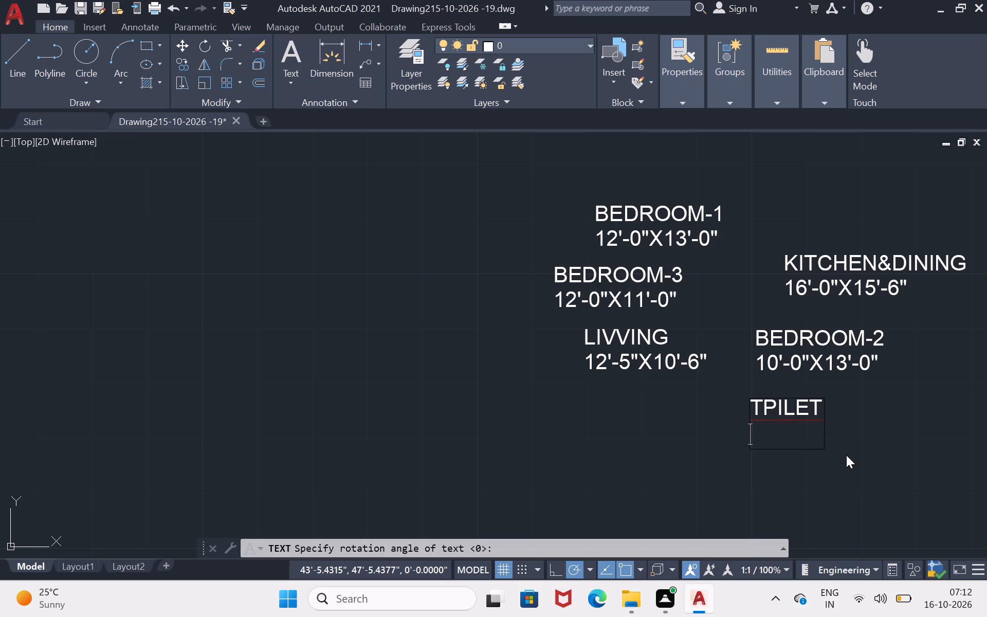
{"action": "key", "text": "5"}
{"action": "type", "text": "'-6"}
{"action": "key", "text": "shift+quotedbl"}
{"action": "key", "text": "x"}
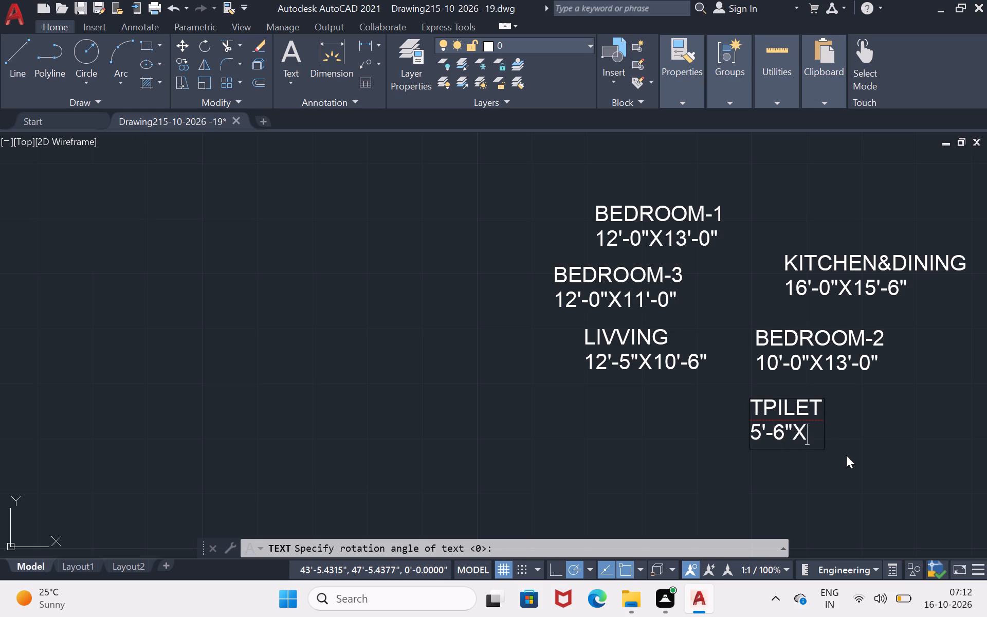
{"action": "type", "text": "8'-0"}
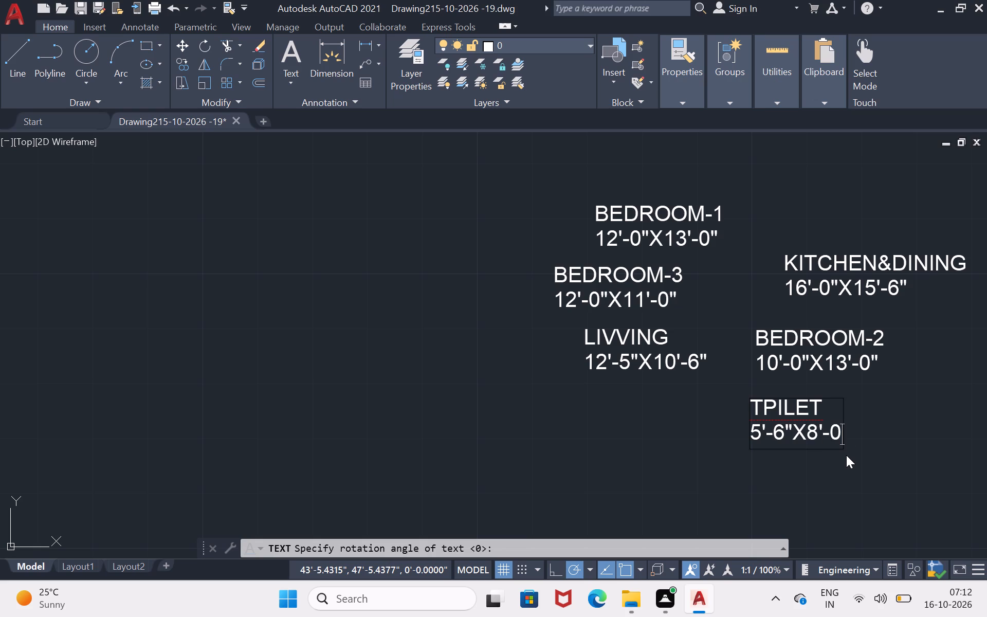
{"action": "key", "text": "shift+quotedbl"}
Correct the misspelled TPILET label so it reads TOILET over 5'-6"X8'-0".
{"action": "key", "text": "BackSpace"}
{"action": "key", "text": "BackSpace"}
{"action": "key", "text": "BackSpace"}
{"action": "key", "text": "BackSpace"}
{"action": "key", "text": "BackSpace"}
{"action": "key", "text": "BackSpace"}
{"action": "key", "text": "BackSpace"}
{"action": "key", "text": "BackSpace"}
{"action": "key", "text": "BackSpace"}
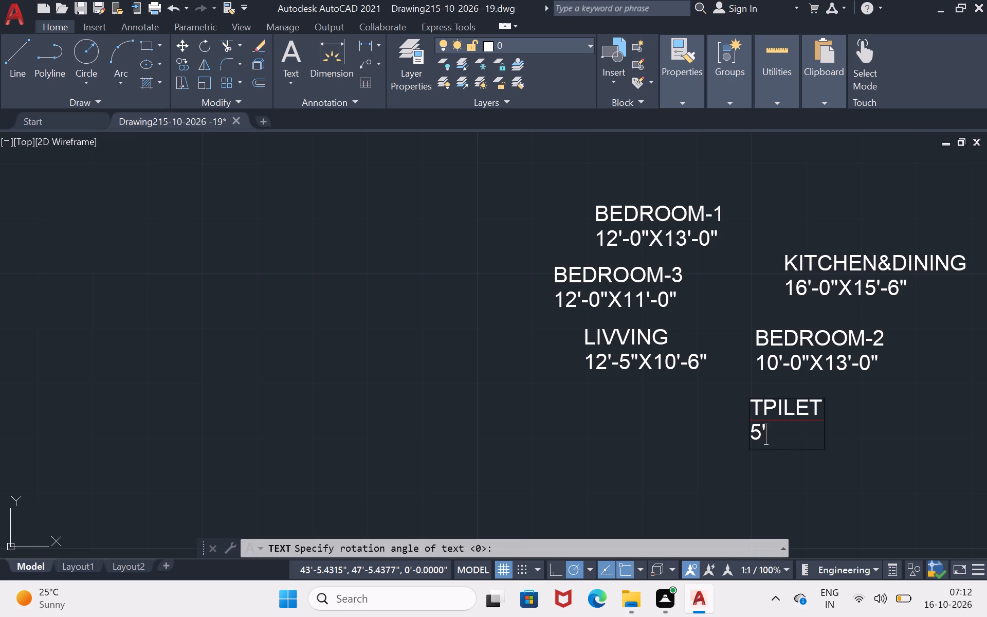
{"action": "key", "text": "BackSpace"}
{"action": "key", "text": "BackSpace"}
{"action": "key", "text": "BackSpace"}
{"action": "key", "text": "BackSpace"}
{"action": "key", "text": "BackSpace"}
{"action": "key", "text": "BackSpace"}
{"action": "key", "text": "BackSpace"}
{"action": "key", "text": "BackSpace"}
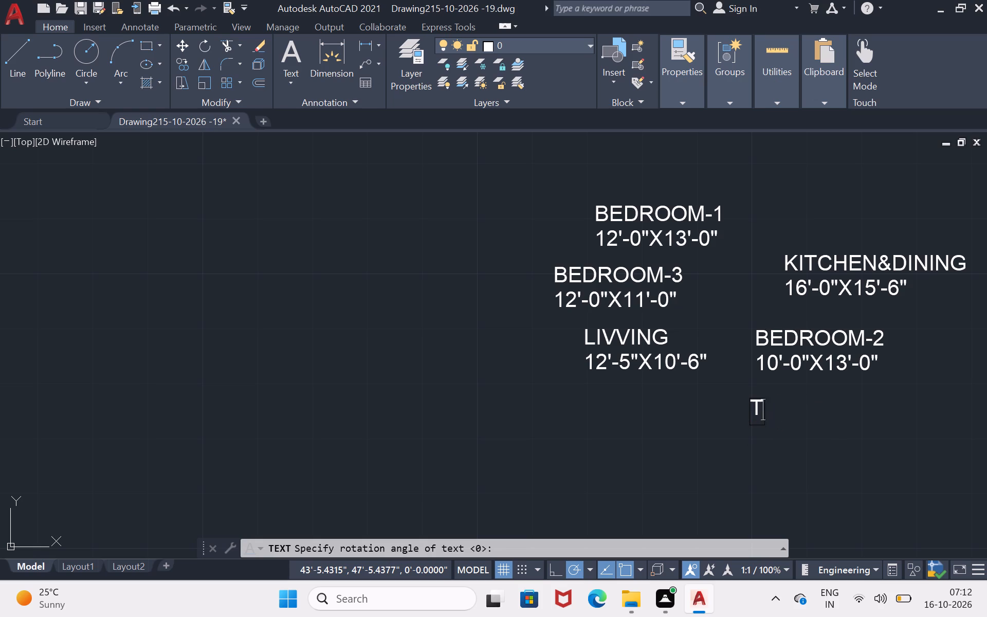
{"action": "key", "text": "o"}
{"action": "type", "text": "ILET"}
{"action": "key", "text": "Return"}
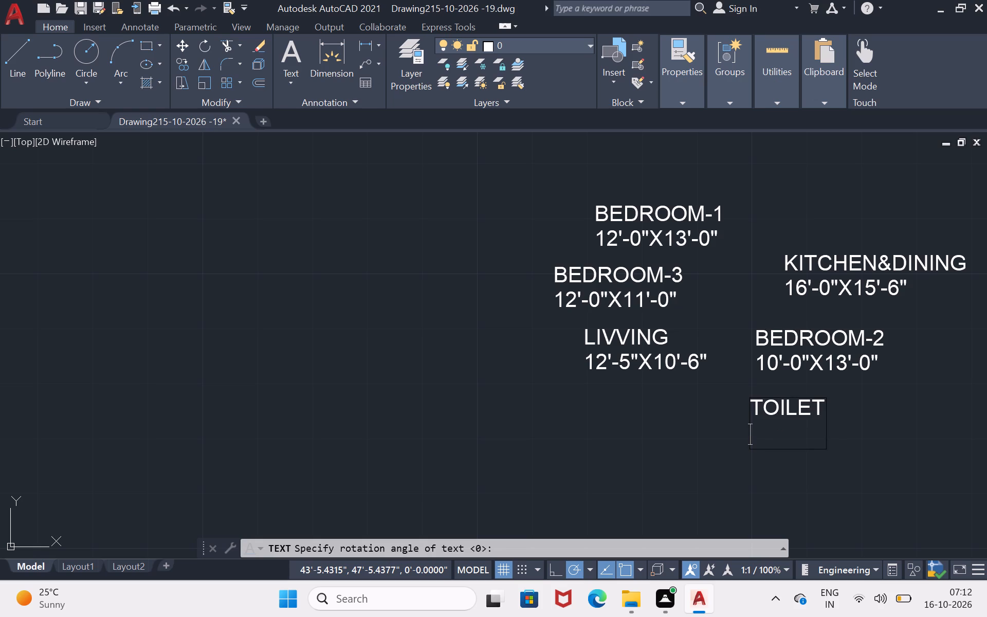
{"action": "type", "text": "5'-6"}
{"action": "type", "text": "\"X"}
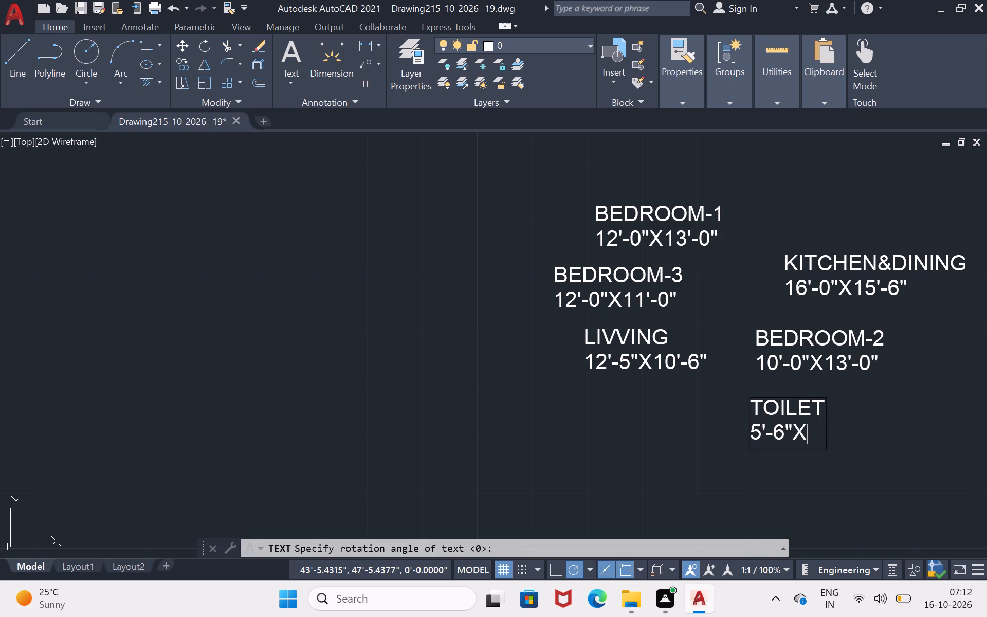
{"action": "key", "text": "8"}
{"action": "type", "text": "'-0"}
{"action": "key", "text": "shift+quotedbl"}
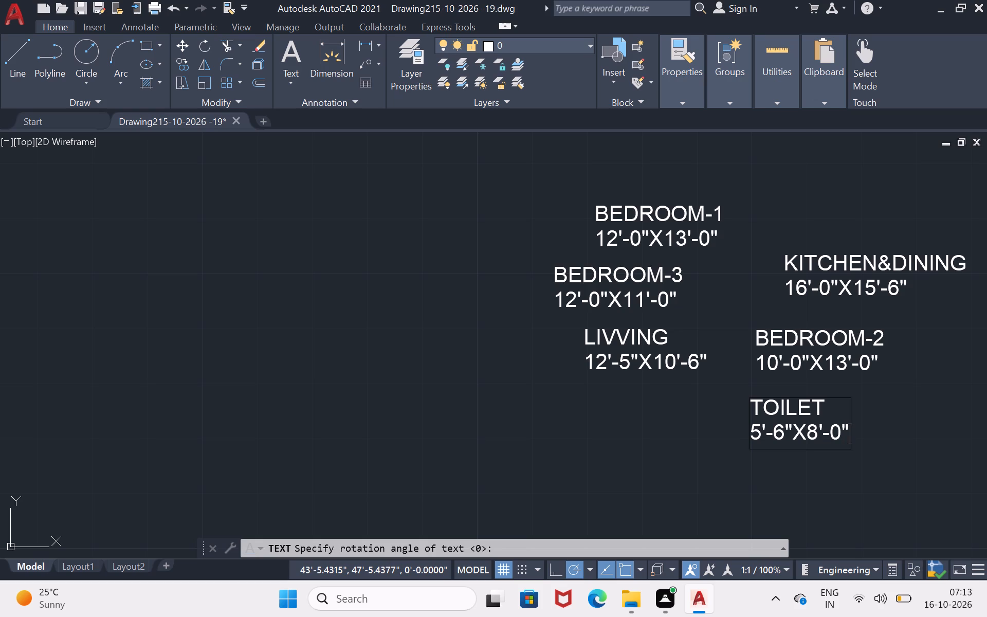
Add the single-line text labels ENTRY and GARDEN, one under the other, below the LIVVING label.
{"action": "left_click", "coordinate": [604, 400]}
{"action": "type", "text": "ENTRY"}
{"action": "left_click", "coordinate": [625, 435]}
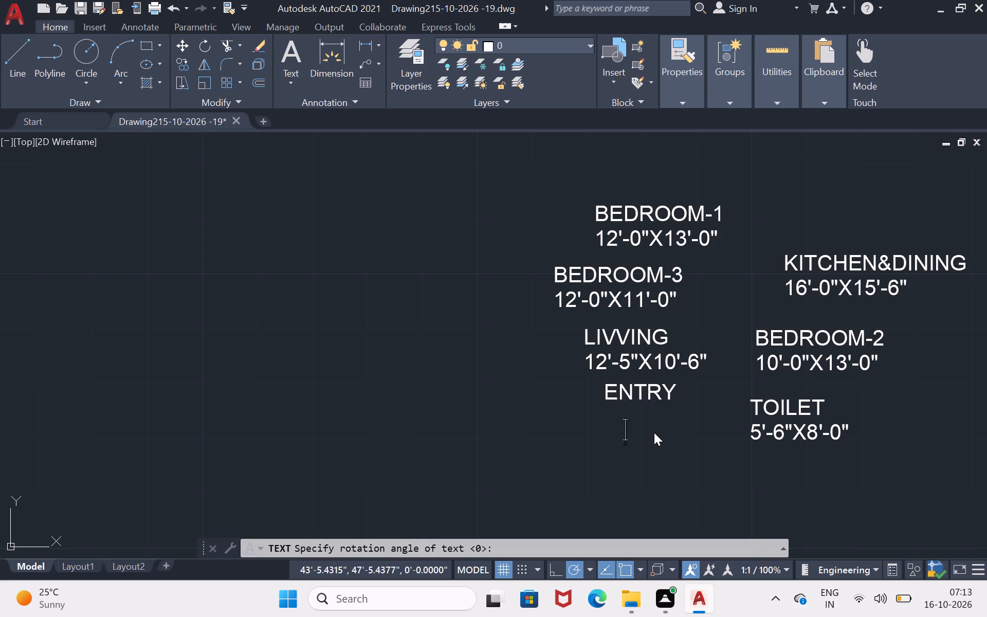
{"action": "key", "text": "g"}
{"action": "type", "text": "AE"}
{"action": "key", "text": "BackSpace"}
{"action": "key", "text": "r"}
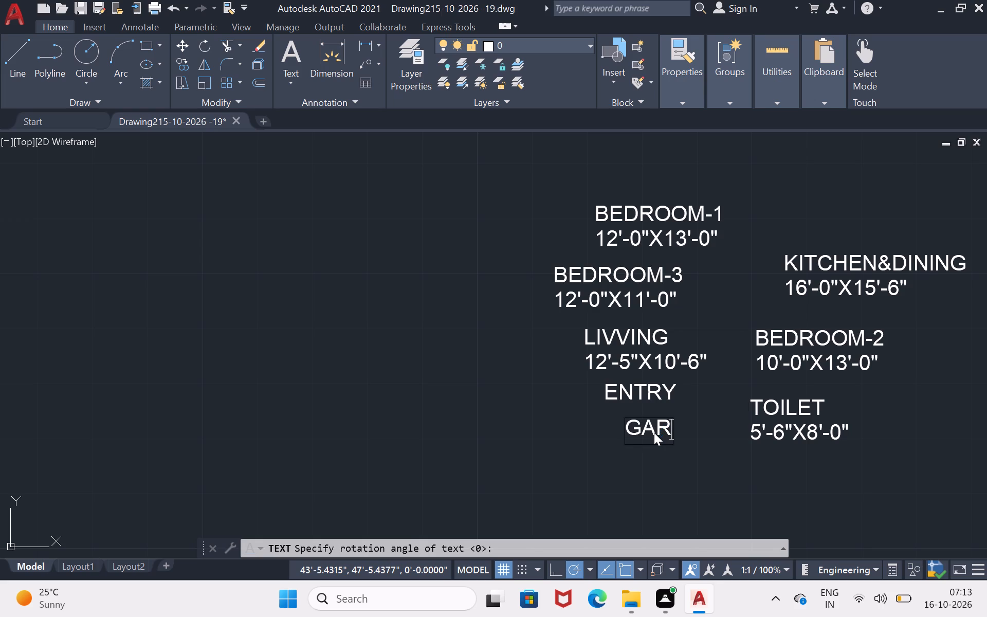
{"action": "type", "text": "DEN"}
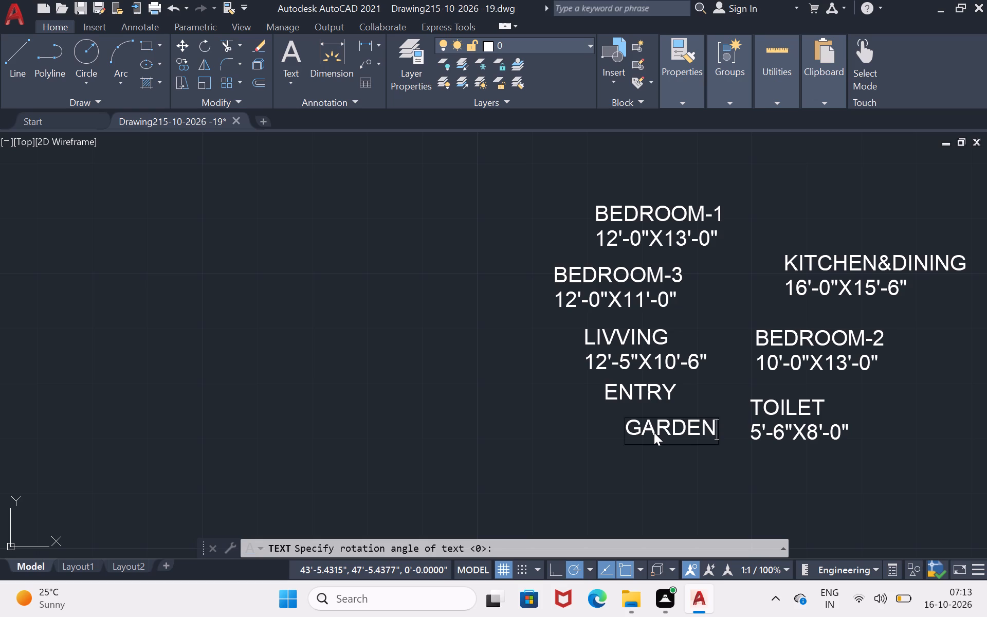
Add the text label GROUND FLOOR PLAN below the room labels.
{"action": "scroll", "coordinate": [654, 432], "scroll_direction": "down", "scroll_amount": 1}
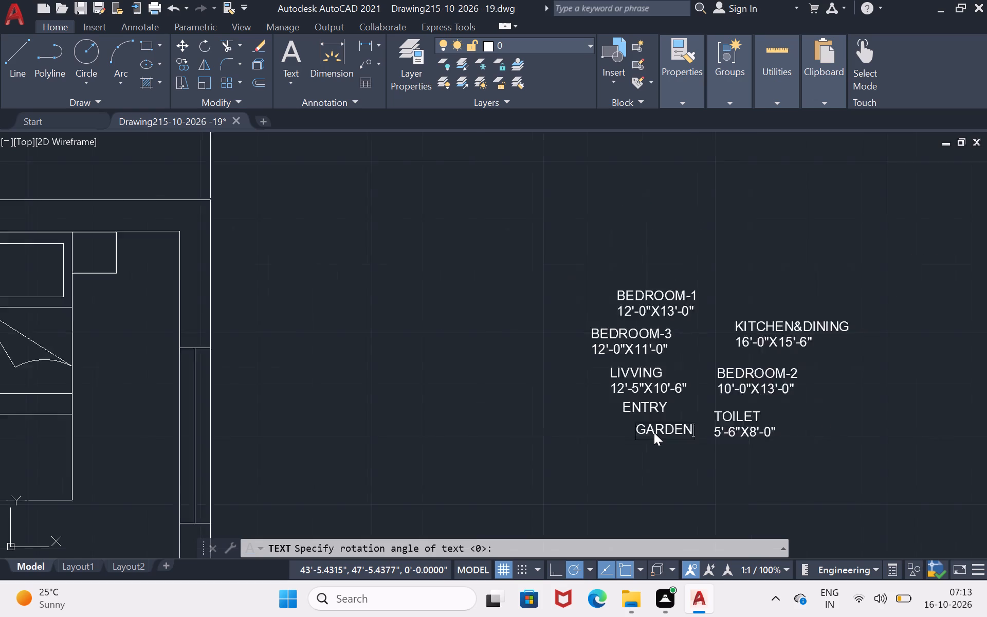
{"action": "scroll", "coordinate": [654, 432], "scroll_direction": "down", "scroll_amount": 2}
{"action": "left_click", "coordinate": [668, 453]}
{"action": "scroll", "coordinate": [668, 453], "scroll_direction": "up", "scroll_amount": 3}
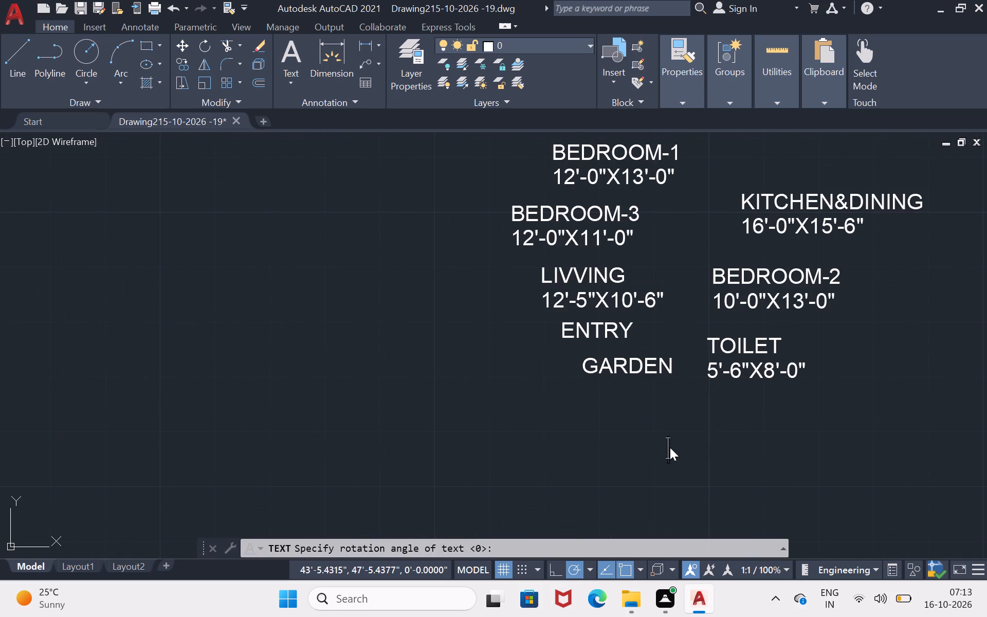
{"action": "type", "text": "GR"}
{"action": "type", "text": "OUNF"}
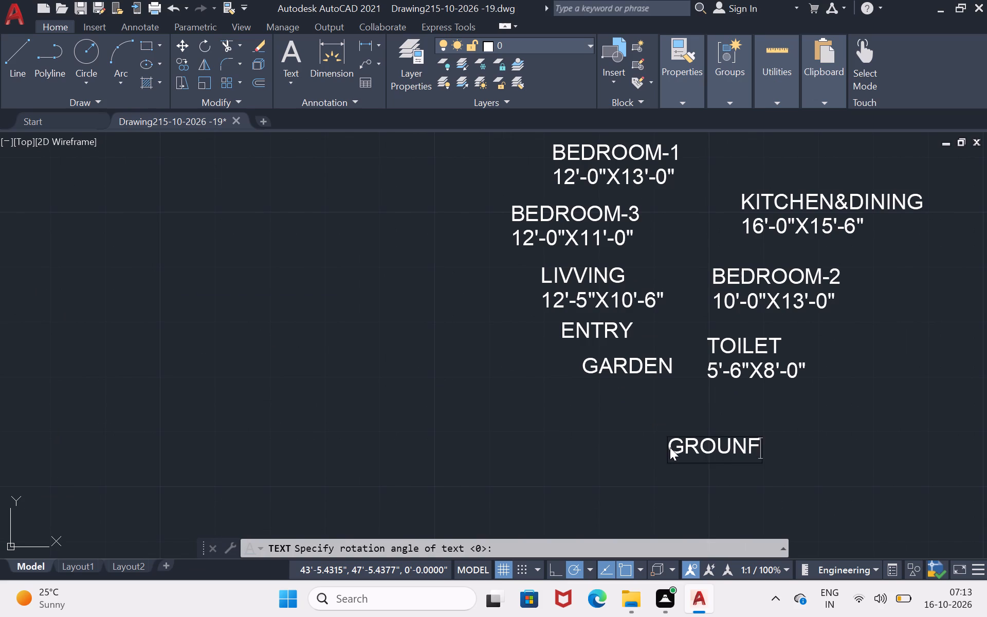
{"action": "key", "text": "BackSpace"}
{"action": "type", "text": "D"}
{"action": "key", "text": "space"}
{"action": "key", "text": "f"}
{"action": "key", "text": "l"}
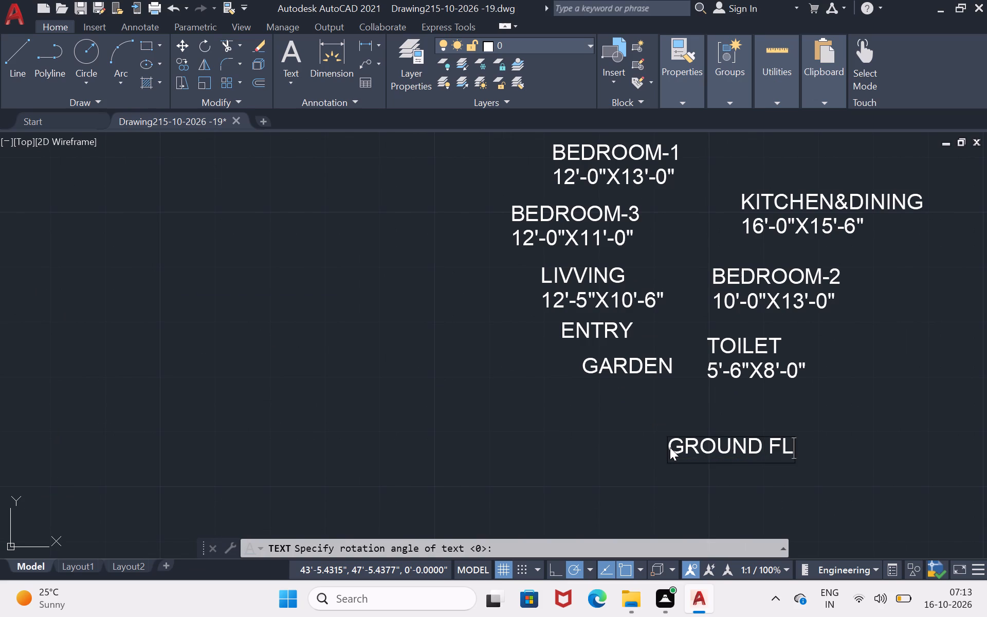
{"action": "type", "text": "OOR PLAN"}
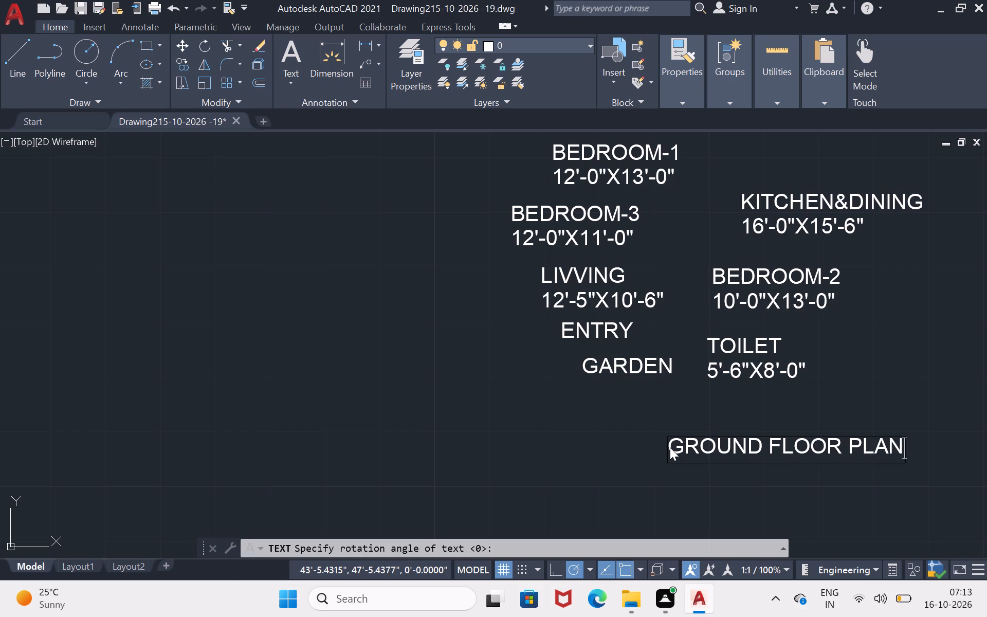
Add separate short text labels UP, D and W below the GARDEN label and finish the Text command.
{"action": "left_click", "coordinate": [613, 406]}
{"action": "type", "text": "UP"}
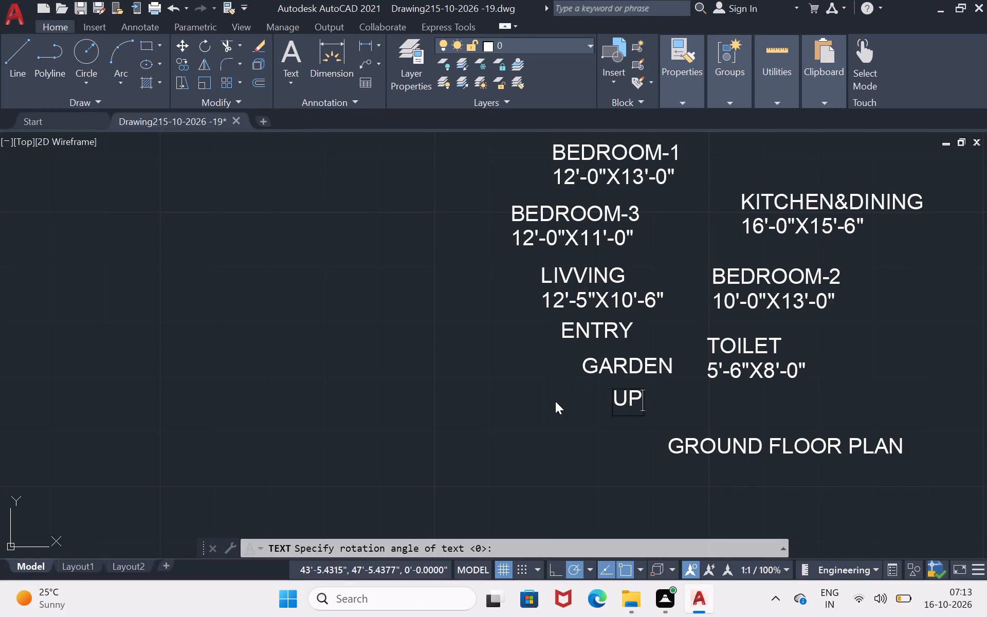
{"action": "left_click", "coordinate": [539, 405]}
{"action": "key", "text": "d"}
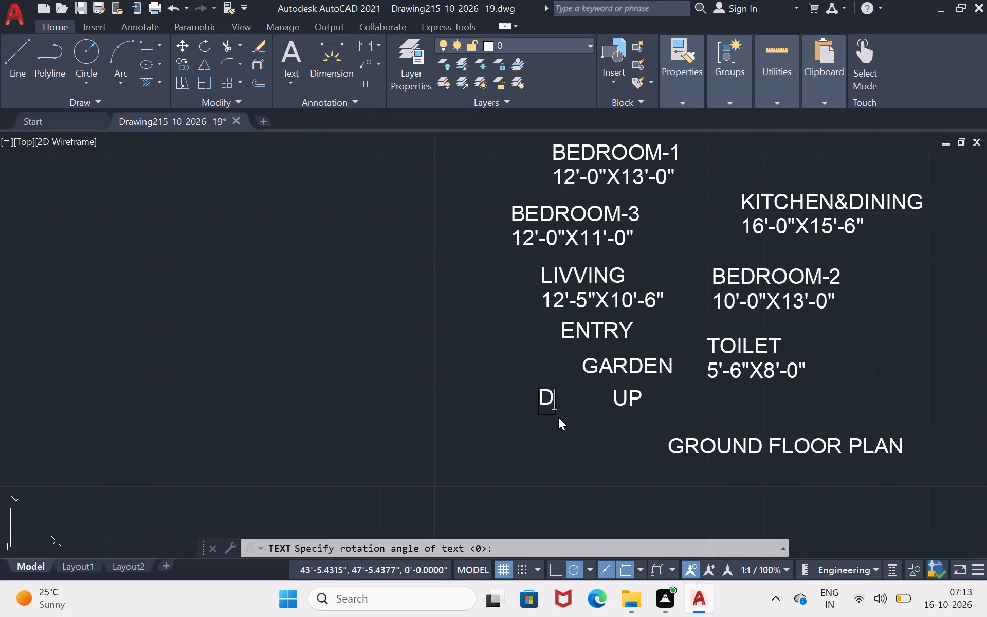
{"action": "left_click", "coordinate": [558, 425]}
{"action": "key", "text": "w"}
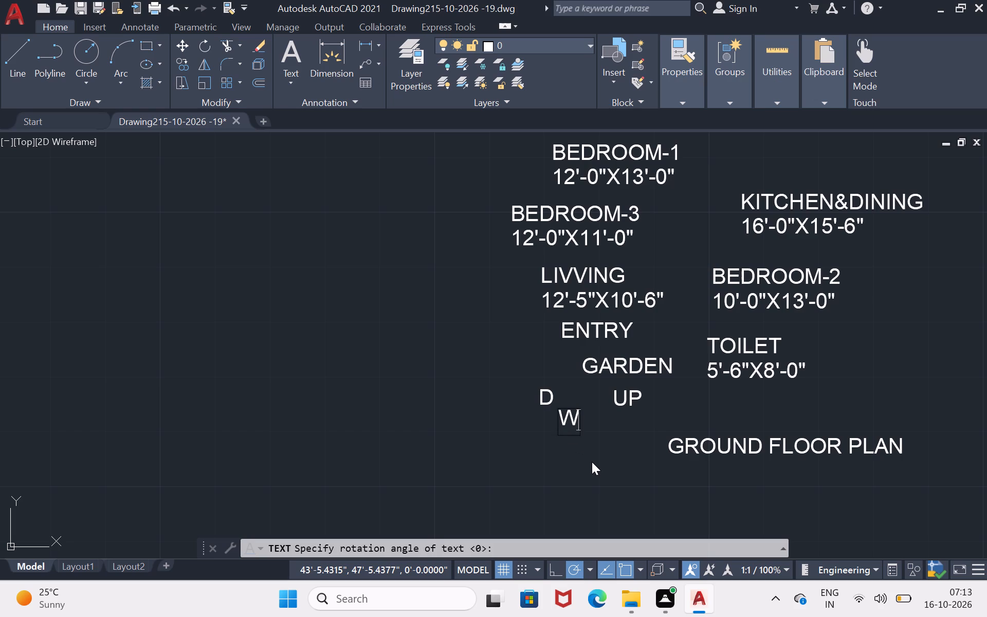
{"action": "left_click", "coordinate": [598, 527]}
{"action": "right_click_drag", "start_coordinate": [266, 515], "coordinate": [274, 515]}
{"action": "left_click_drag", "start_coordinate": [266, 515], "coordinate": [303, 532]}
{"action": "right_click_drag", "start_coordinate": [298, 516], "coordinate": [305, 520]}
{"action": "left_click", "coordinate": [203, 393]}
{"action": "key", "text": "Return"}
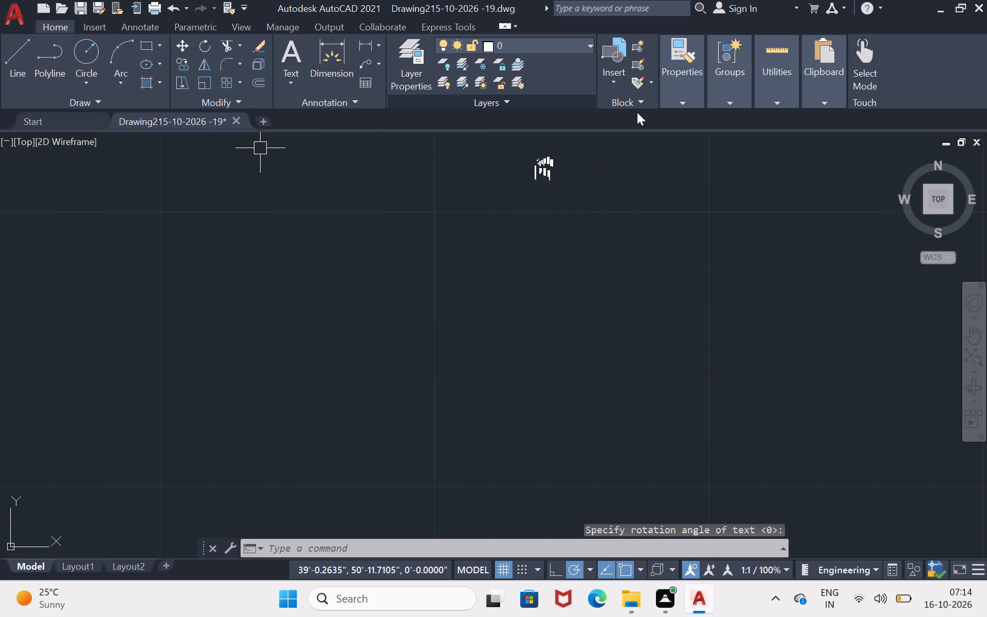
Rotate all the text labels together a quarter turn counterclockwise so that they read horizontally.
{"action": "scroll", "coordinate": [635, 135], "scroll_direction": "down", "scroll_amount": 1}
{"action": "scroll", "coordinate": [620, 157], "scroll_direction": "up", "scroll_amount": 2}
{"action": "scroll", "coordinate": [548, 161], "scroll_direction": "up", "scroll_amount": 3}
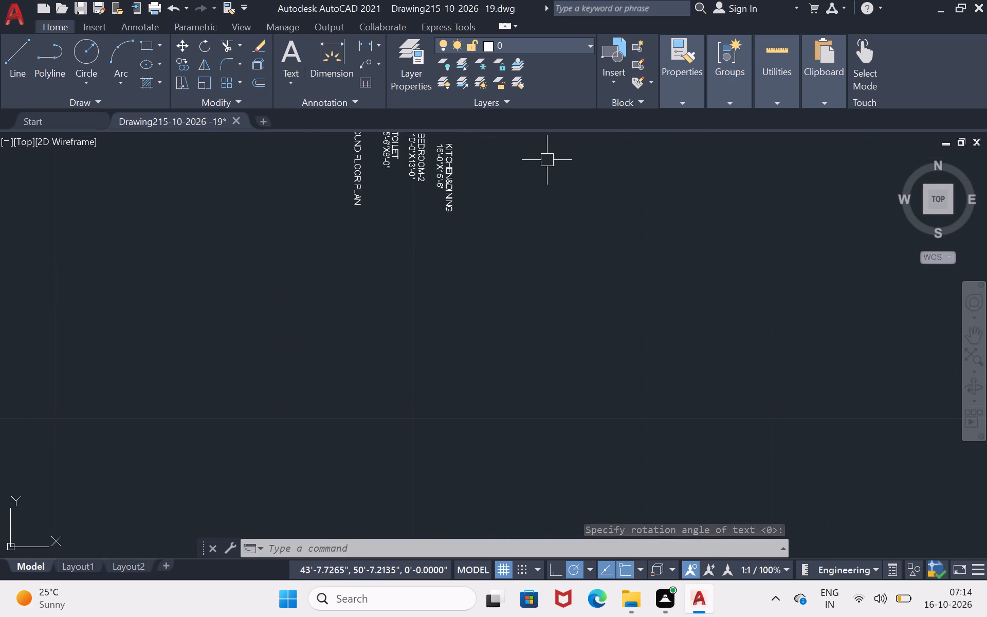
{"action": "scroll", "coordinate": [542, 165], "scroll_direction": "down", "scroll_amount": 3}
{"action": "scroll", "coordinate": [524, 138], "scroll_direction": "up", "scroll_amount": 3}
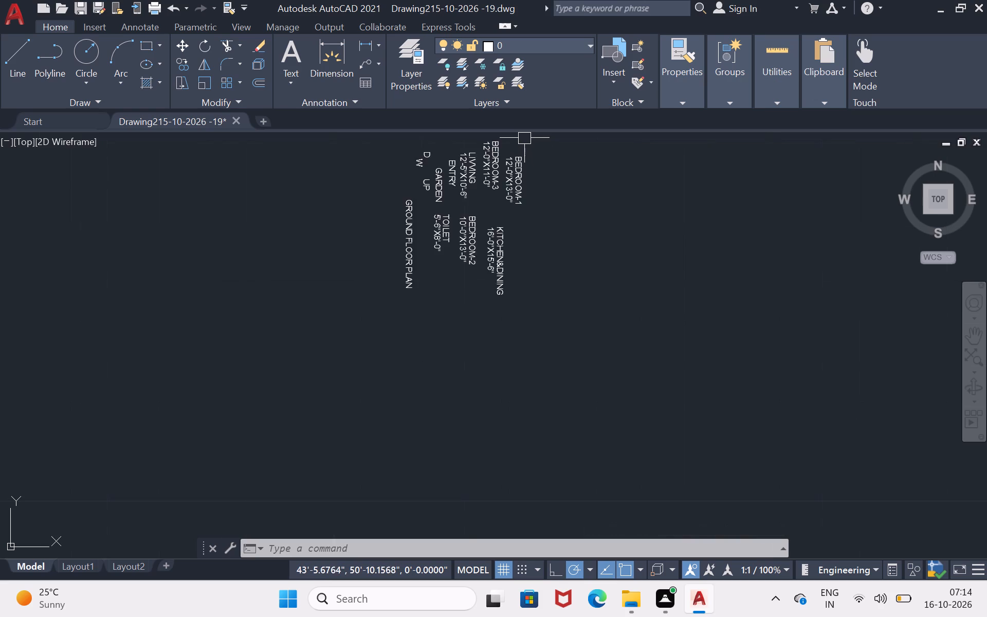
{"action": "scroll", "coordinate": [524, 138], "scroll_direction": "up", "scroll_amount": 2}
{"action": "scroll", "coordinate": [528, 163], "scroll_direction": "down", "scroll_amount": 1}
{"action": "left_click_drag", "start_coordinate": [524, 153], "coordinate": [451, 136]}
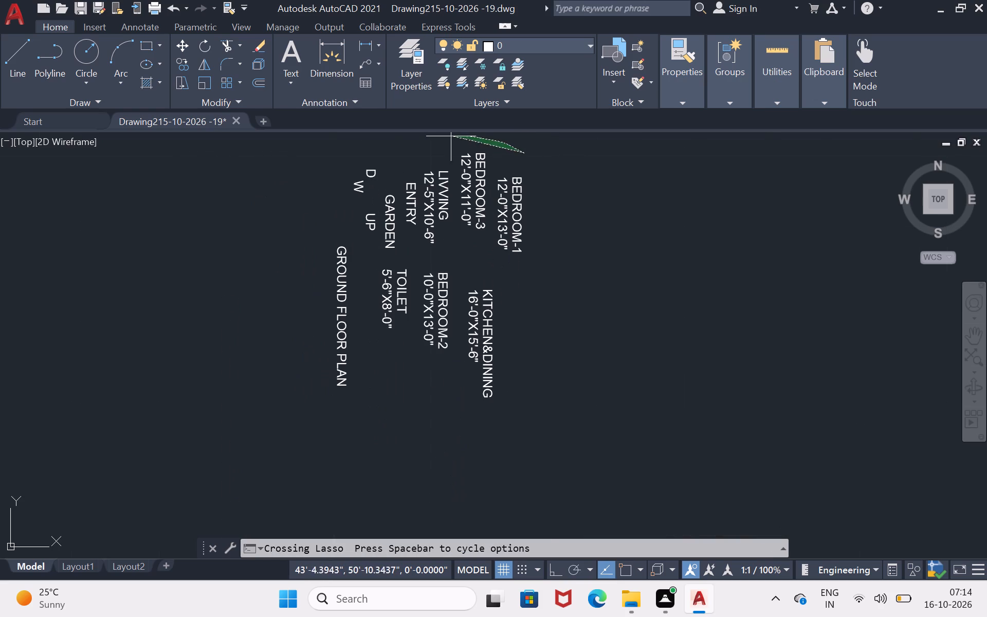
{"action": "left_click_drag", "start_coordinate": [451, 136], "coordinate": [617, 354]}
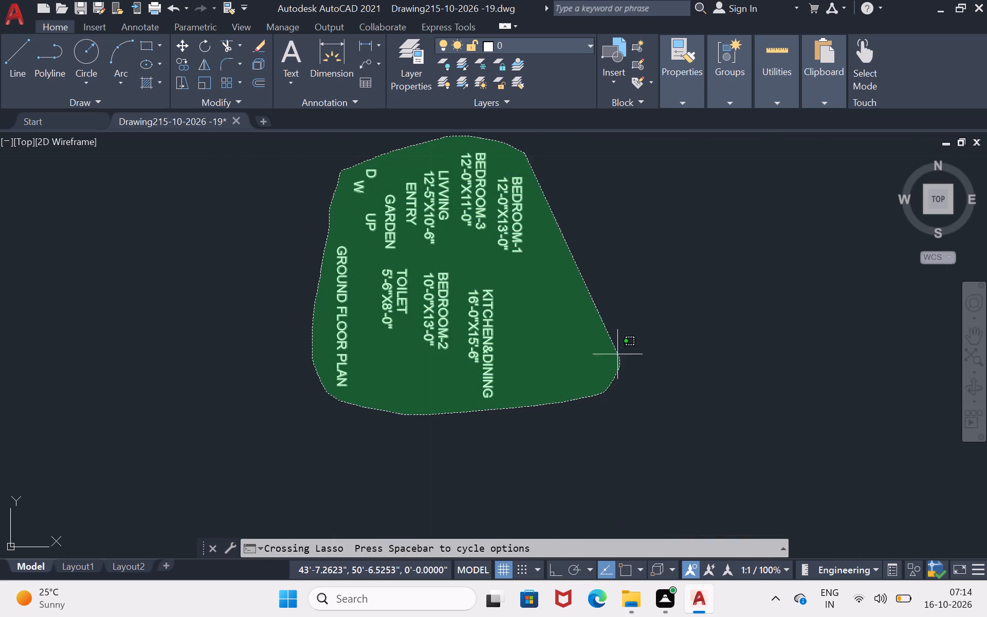
{"action": "left_click_drag", "start_coordinate": [617, 354], "coordinate": [616, 353]}
{"action": "scroll", "coordinate": [610, 336], "scroll_direction": "down", "scroll_amount": 2}
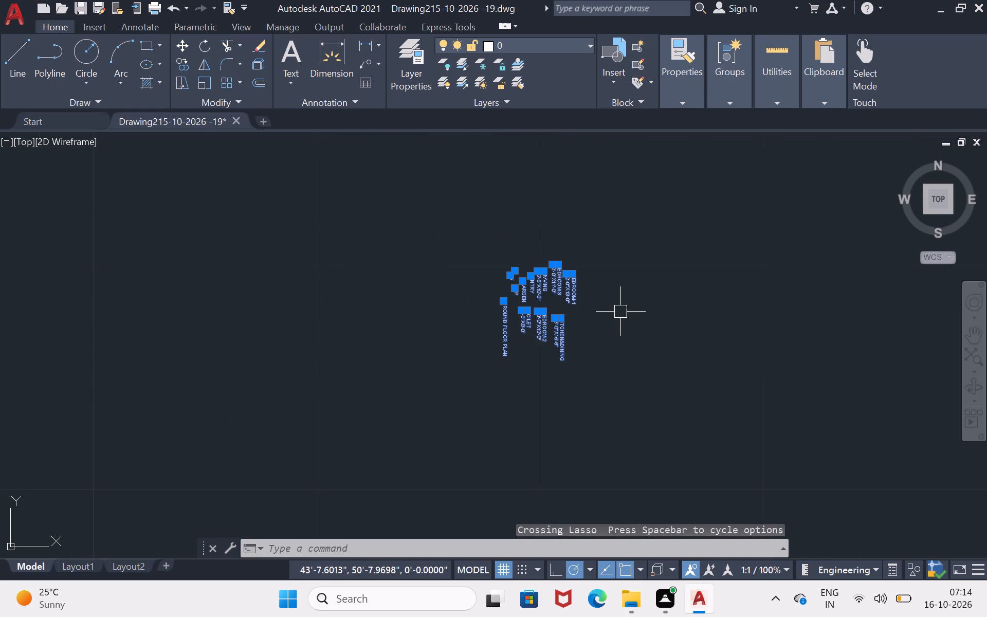
{"action": "type", "text": "RO"}
{"action": "key", "text": "Return"}
{"action": "left_click", "coordinate": [620, 312]}
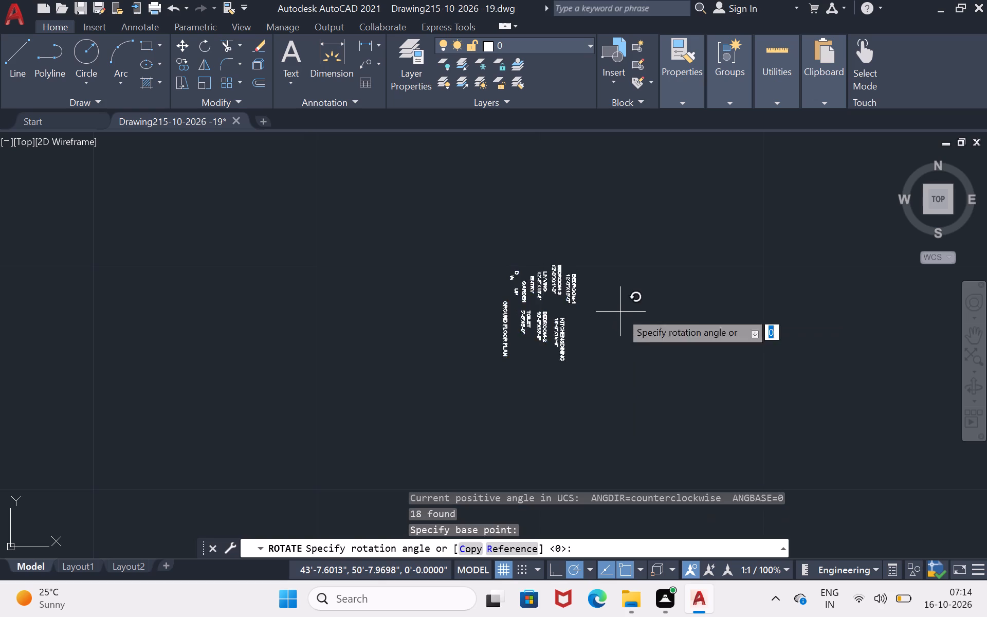
{"action": "left_click", "coordinate": [621, 305]}
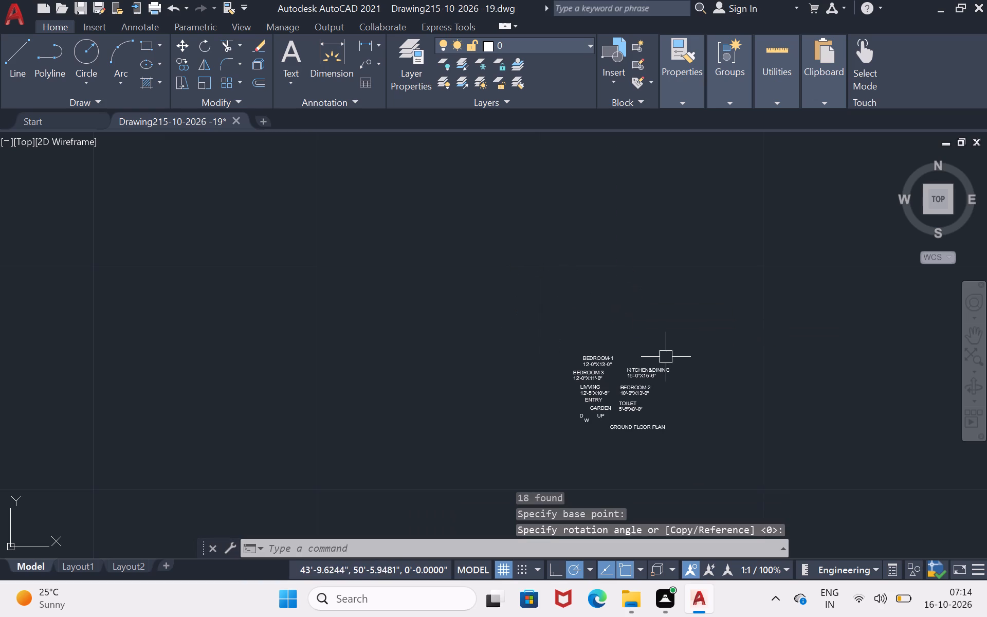
Scale up all the text labels together by a factor of about 21, bringing them next to the floor plan.
{"action": "left_click_drag", "start_coordinate": [654, 335], "coordinate": [709, 433]}
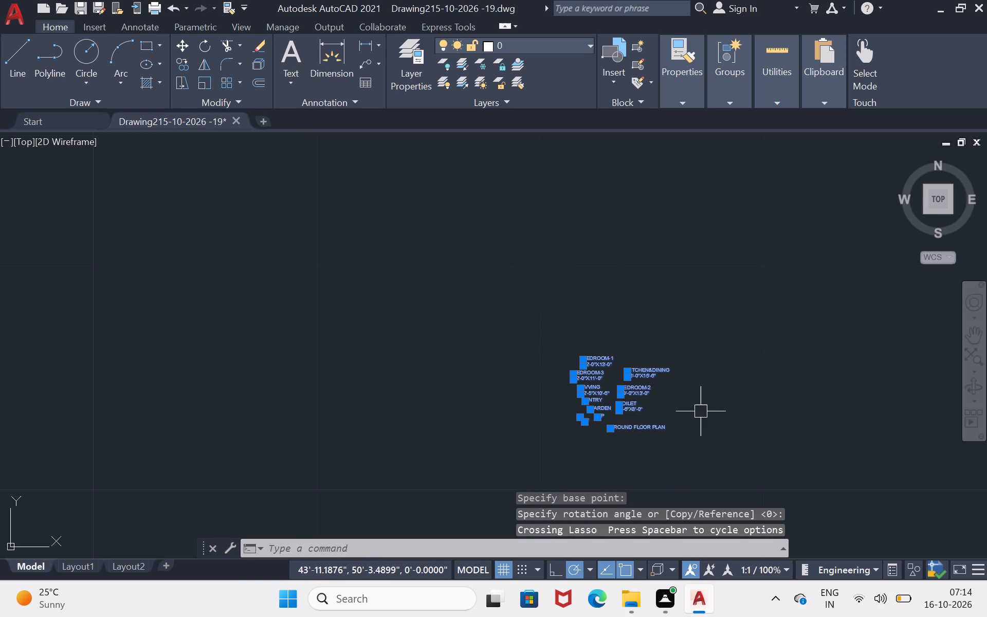
{"action": "type", "text": "SC"}
{"action": "key", "text": "Return"}
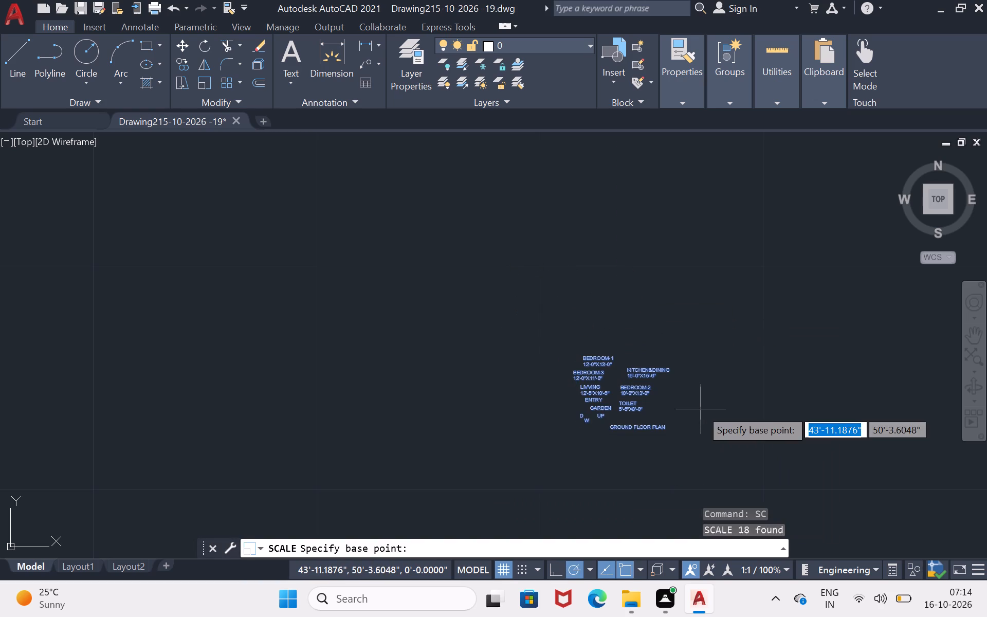
{"action": "left_click_drag", "start_coordinate": [701, 409], "coordinate": [696, 410]}
{"action": "scroll", "coordinate": [438, 437], "scroll_direction": "down", "scroll_amount": 3}
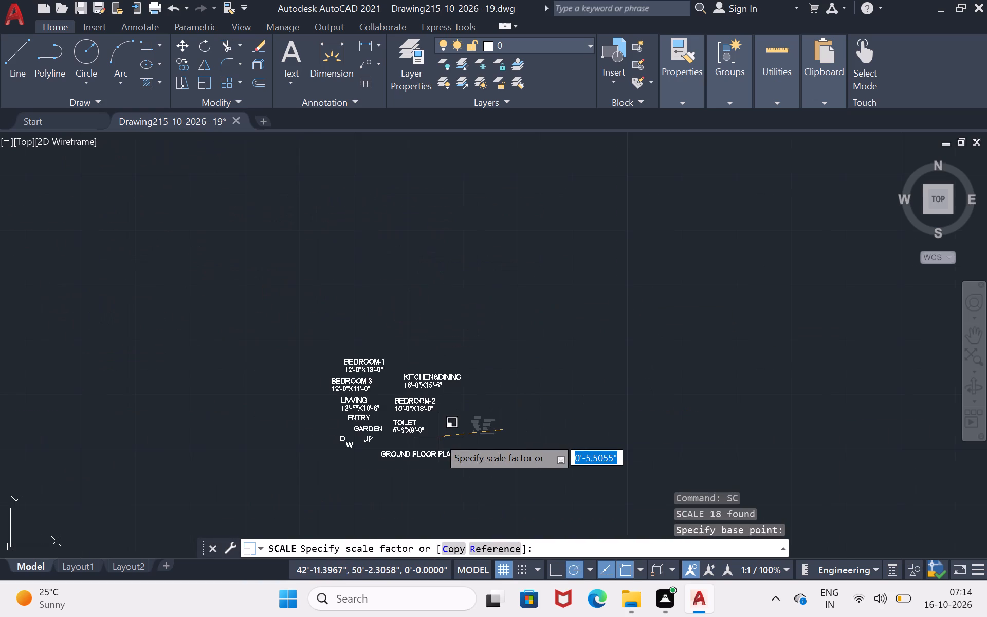
{"action": "scroll", "coordinate": [438, 437], "scroll_direction": "down", "scroll_amount": 2}
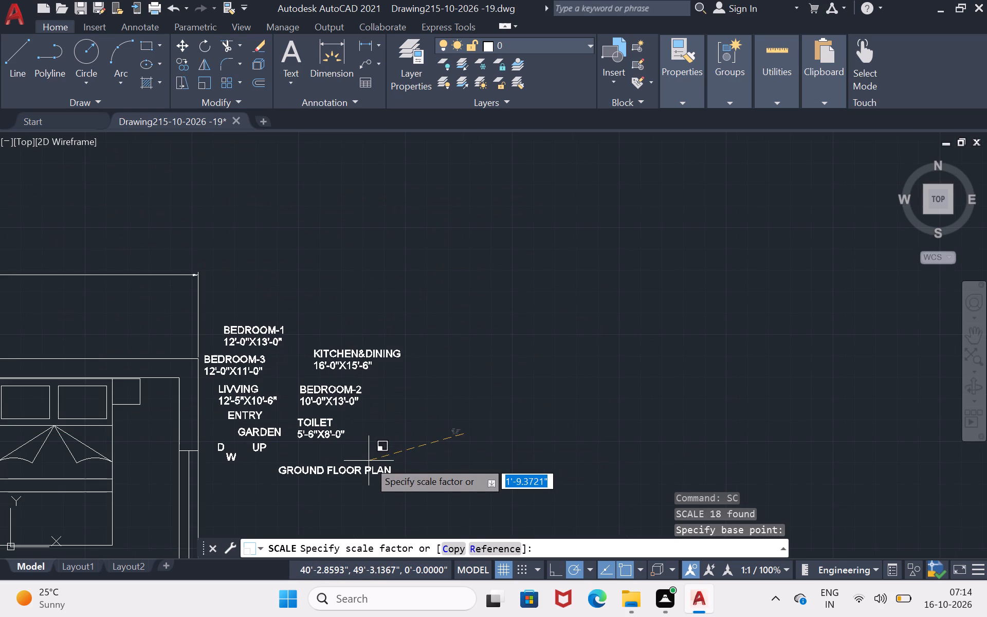
{"action": "left_click", "coordinate": [369, 461]}
{"action": "scroll", "coordinate": [369, 460], "scroll_direction": "down", "scroll_amount": 2}
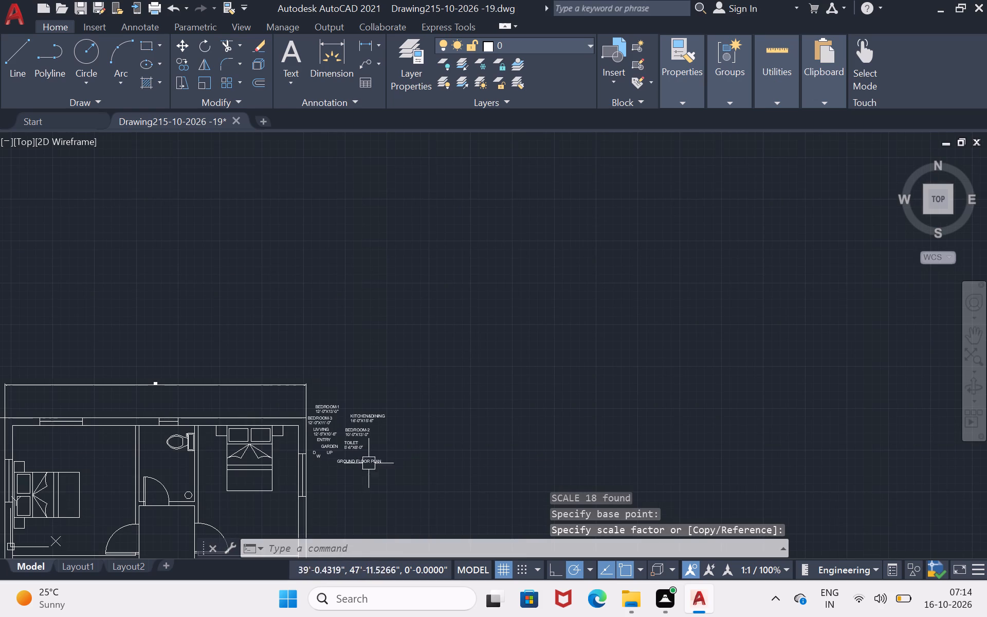
Scale up all the text labels together again, sizing them by eye to suit the rooms of the floor plan.
{"action": "left_click", "coordinate": [981, 336]}
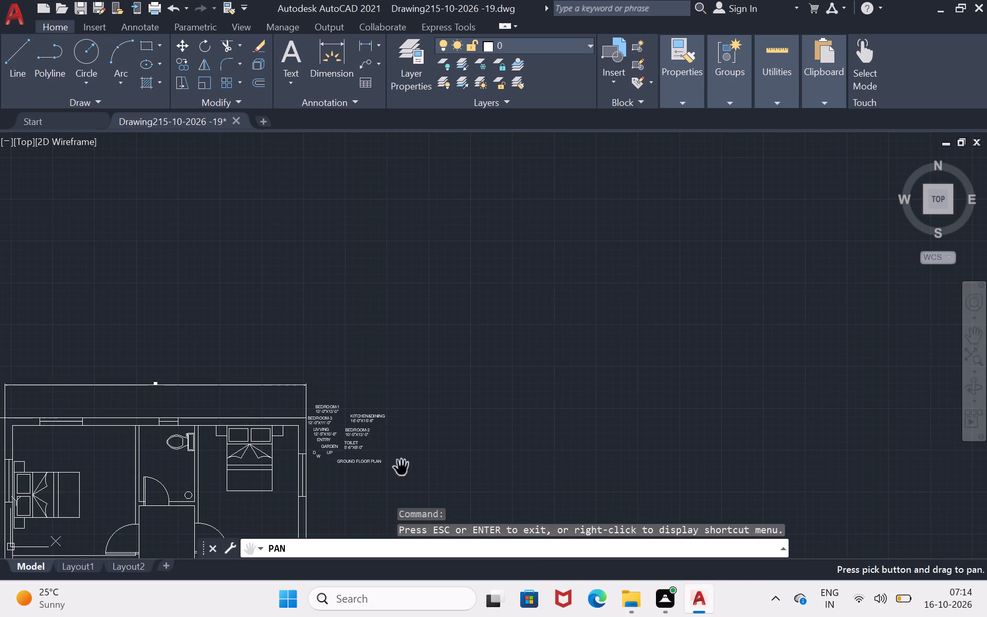
{"action": "left_click_drag", "start_coordinate": [390, 470], "coordinate": [552, 229]}
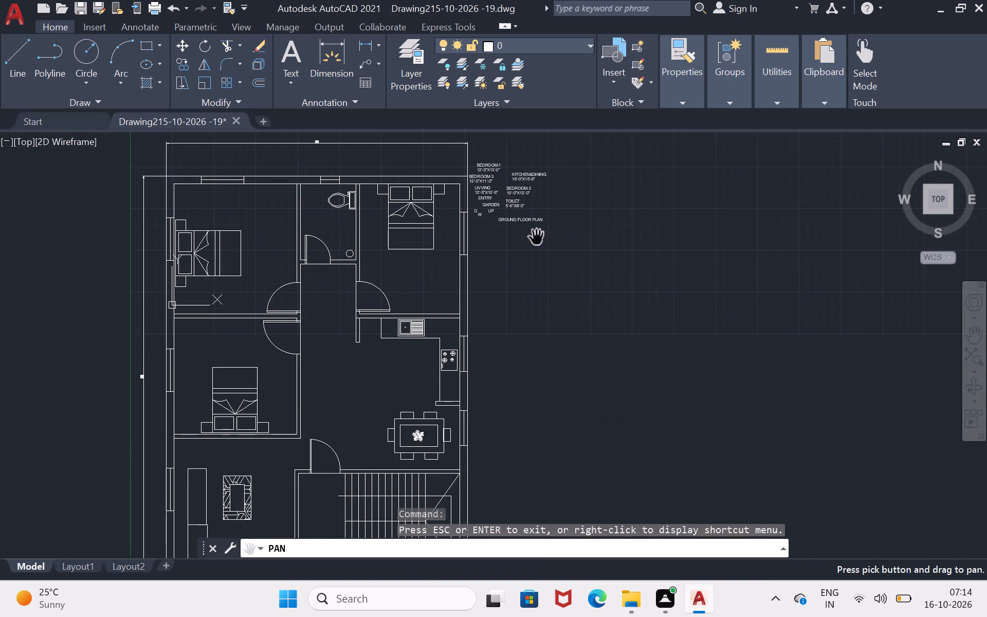
{"action": "scroll", "coordinate": [522, 166], "scroll_direction": "up", "scroll_amount": 1}
{"action": "key", "text": "Escape"}
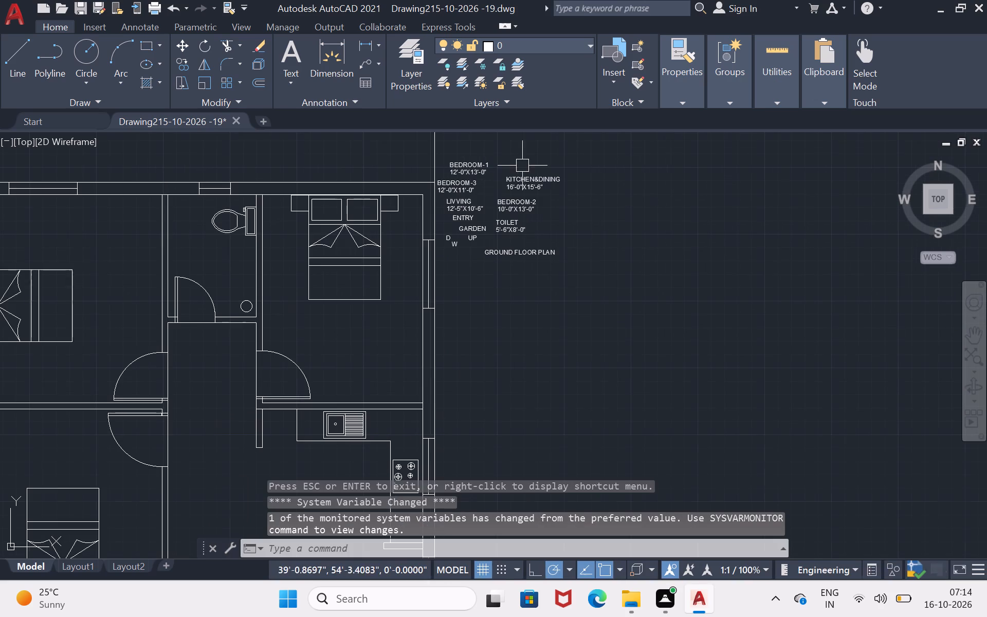
{"action": "left_click", "coordinate": [517, 147]}
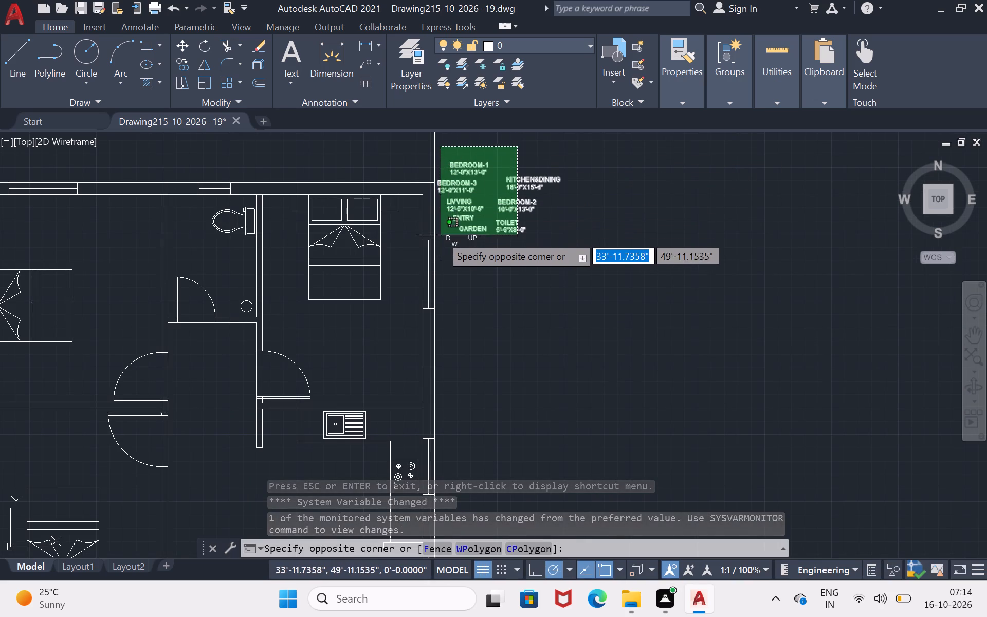
{"action": "left_click", "coordinate": [444, 289]}
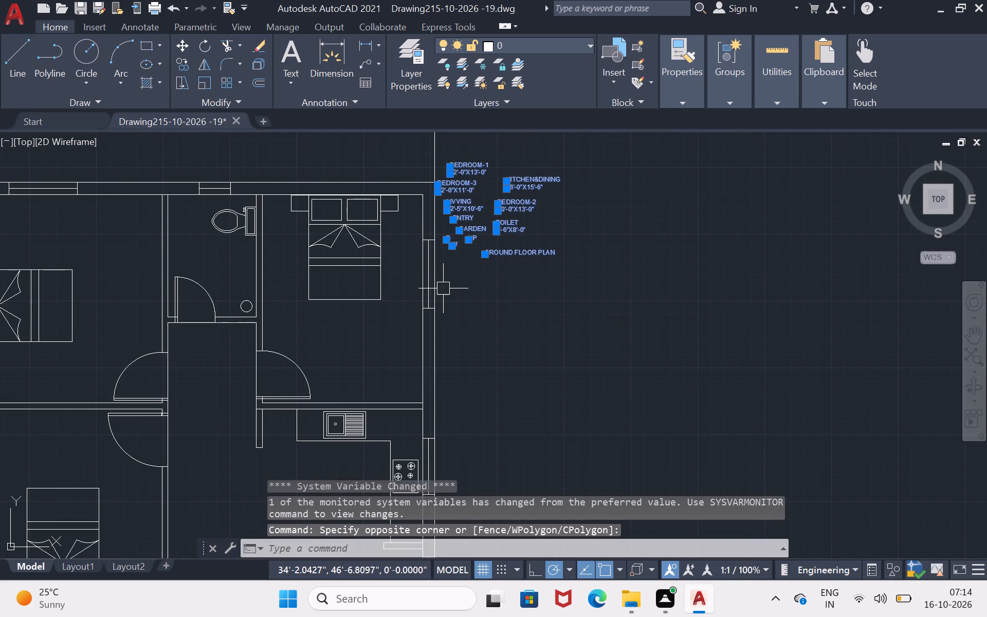
{"action": "type", "text": "SC"}
{"action": "key", "text": "Return"}
{"action": "left_click", "coordinate": [515, 282]}
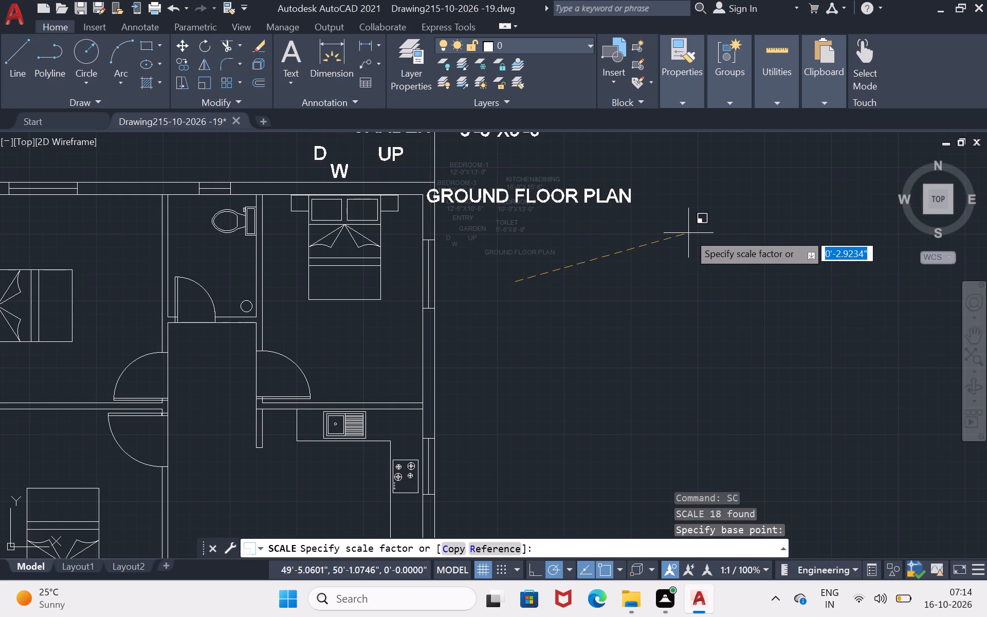
{"action": "scroll", "coordinate": [688, 233], "scroll_direction": "down", "scroll_amount": 2}
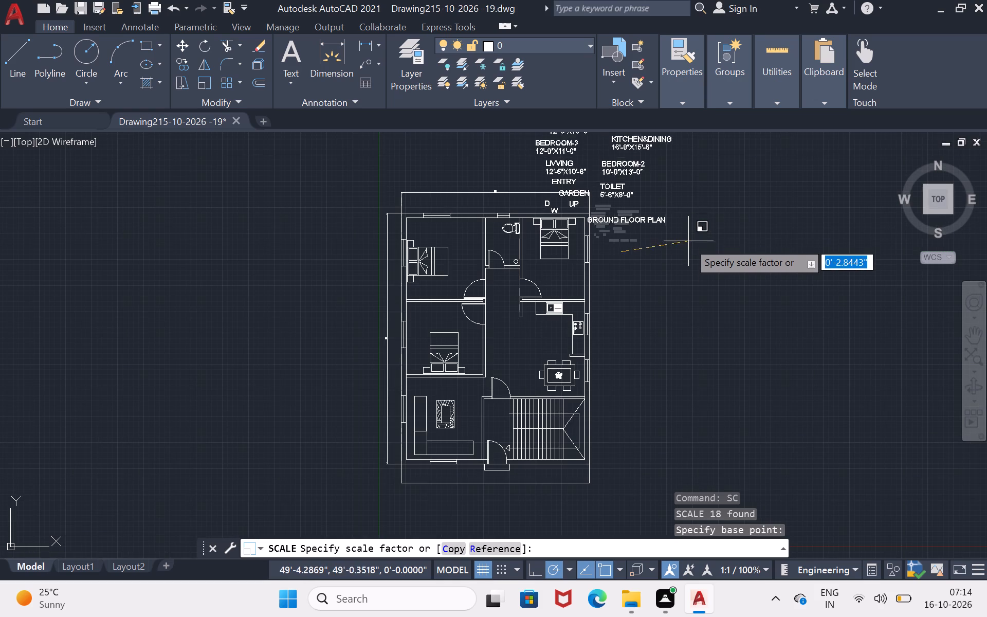
{"action": "left_click", "coordinate": [673, 281]}
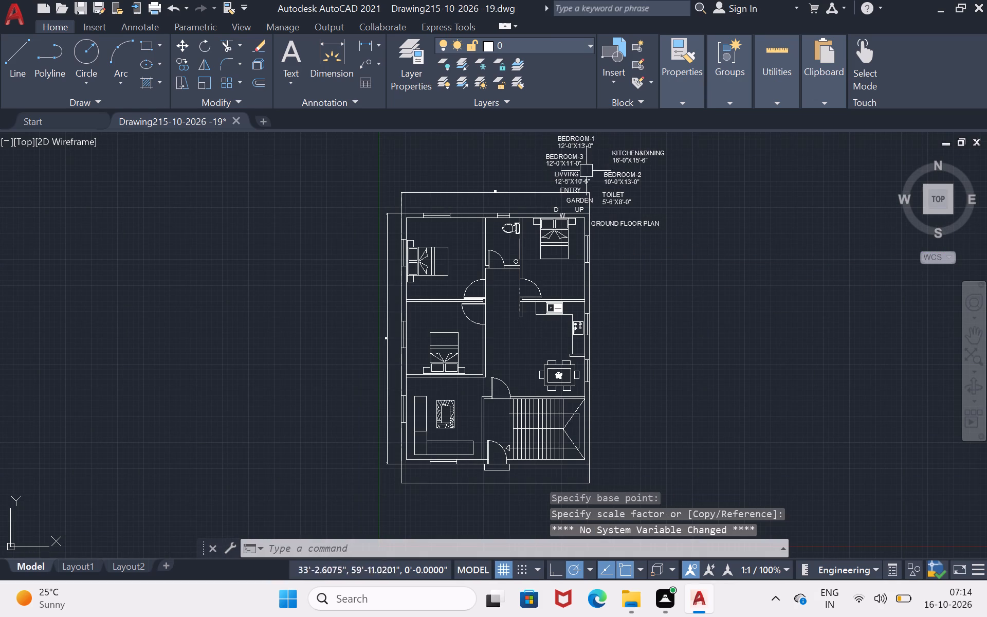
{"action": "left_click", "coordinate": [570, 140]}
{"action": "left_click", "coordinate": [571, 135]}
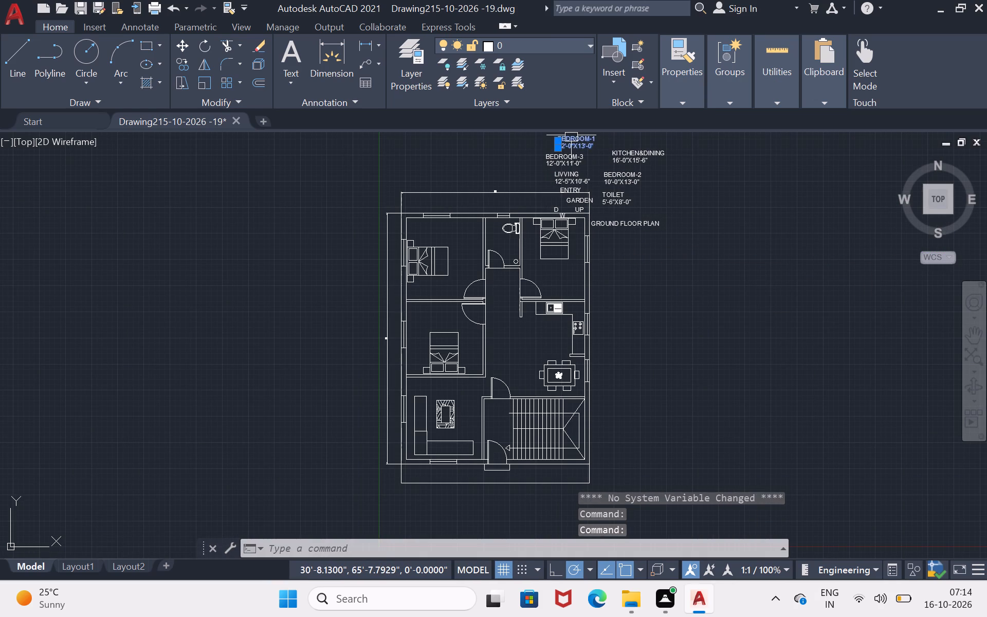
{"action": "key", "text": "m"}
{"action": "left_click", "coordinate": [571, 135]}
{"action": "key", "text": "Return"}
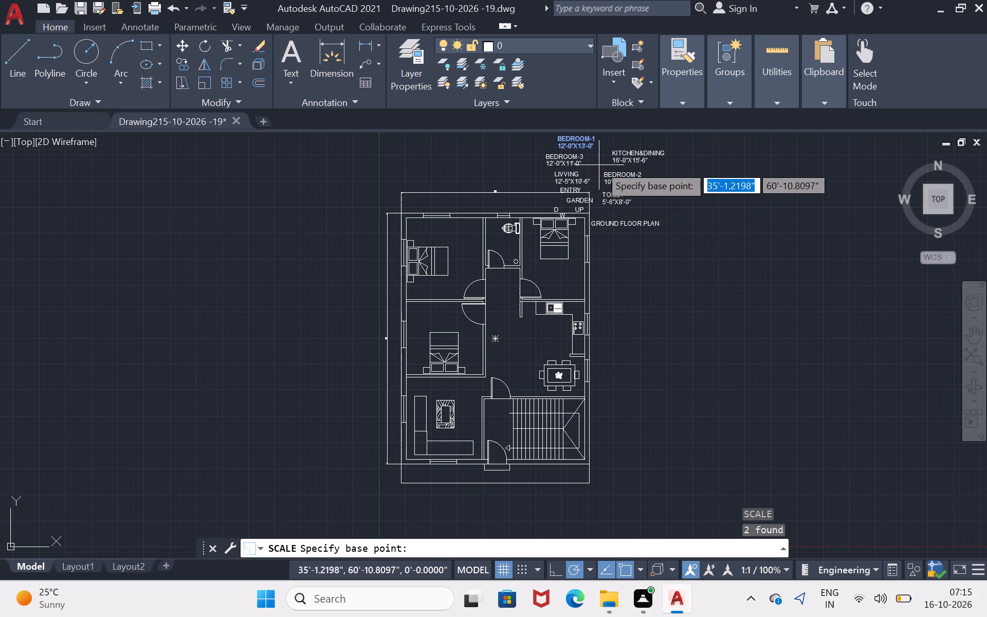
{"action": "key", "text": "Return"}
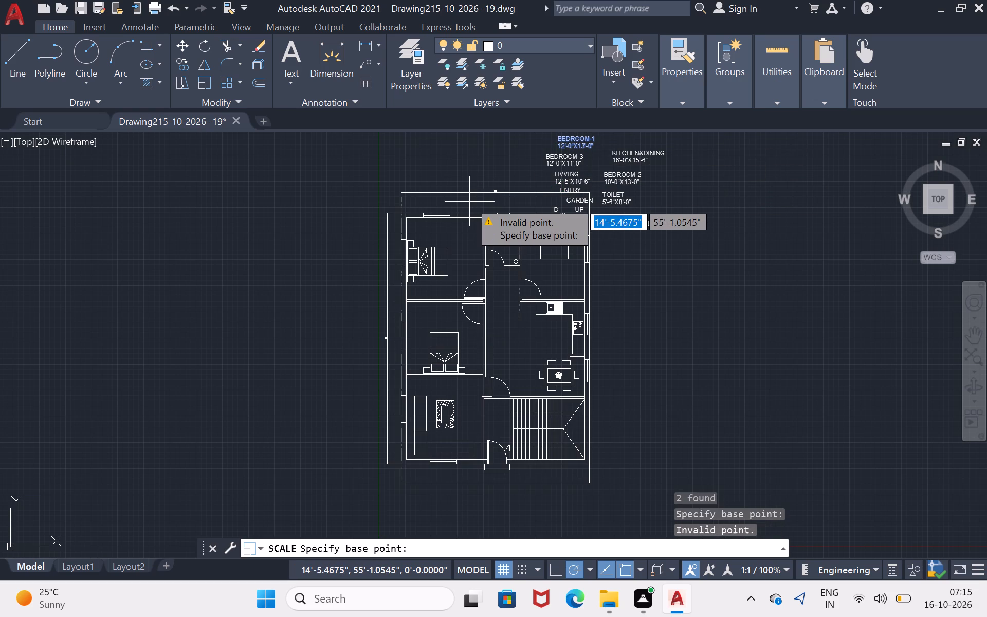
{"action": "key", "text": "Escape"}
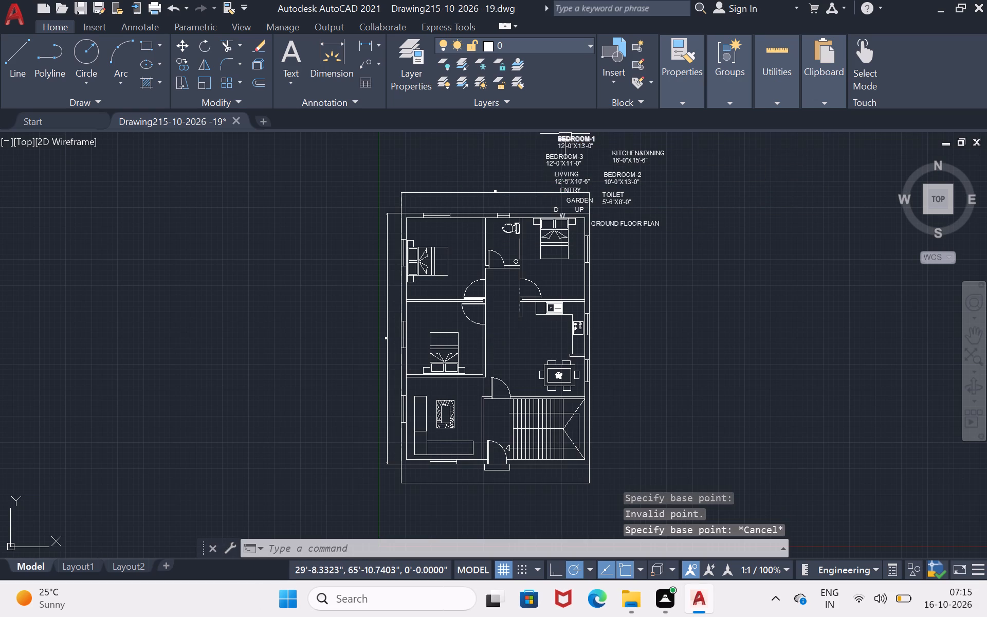
Move the BEDROOM-1 label and its 12'-0"X13'-0" size text into the upper-left bedroom, above the bed.
{"action": "left_click", "coordinate": [565, 134]}
{"action": "left_click", "coordinate": [565, 142]}
{"action": "key", "text": "m"}
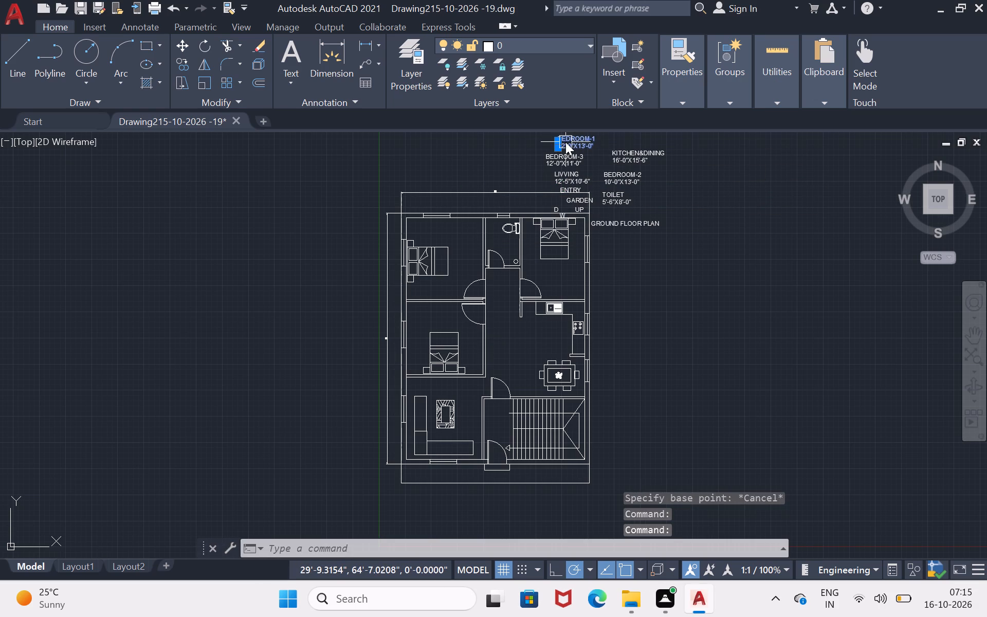
{"action": "key", "text": "Return"}
{"action": "left_click", "coordinate": [565, 142]}
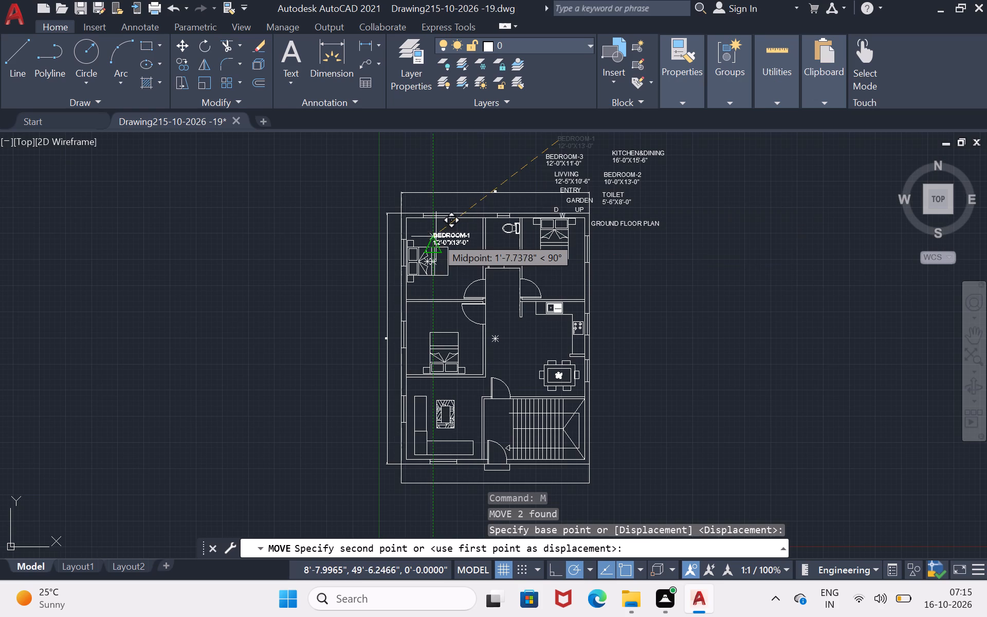
{"action": "left_click", "coordinate": [435, 232]}
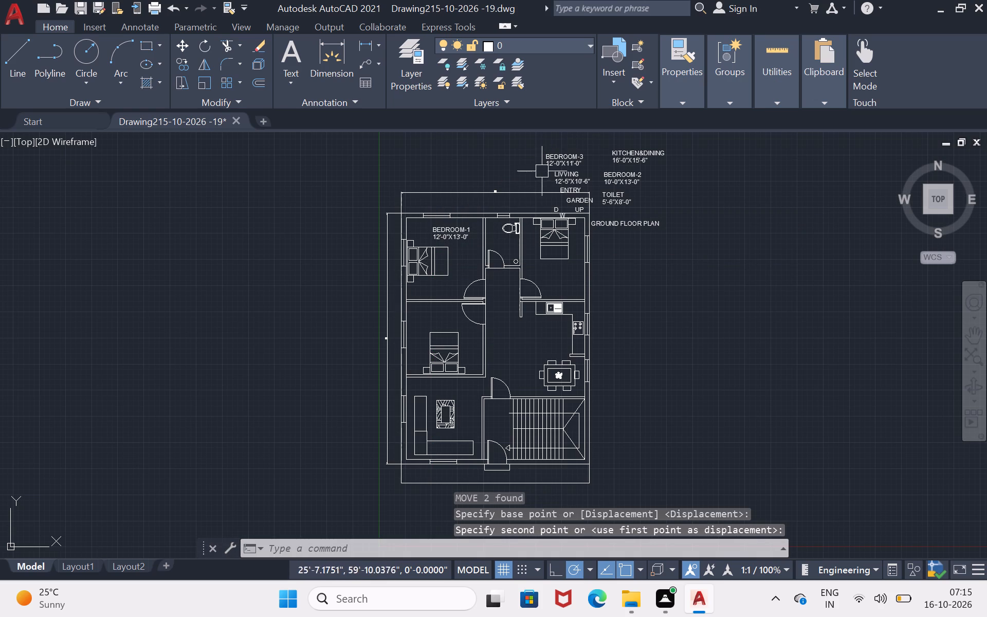
Move the BEDROOM-3 label and its 12'-0"X11'-0" size text into the bedroom below BEDROOM-1, above the bed.
{"action": "left_click", "coordinate": [558, 158]}
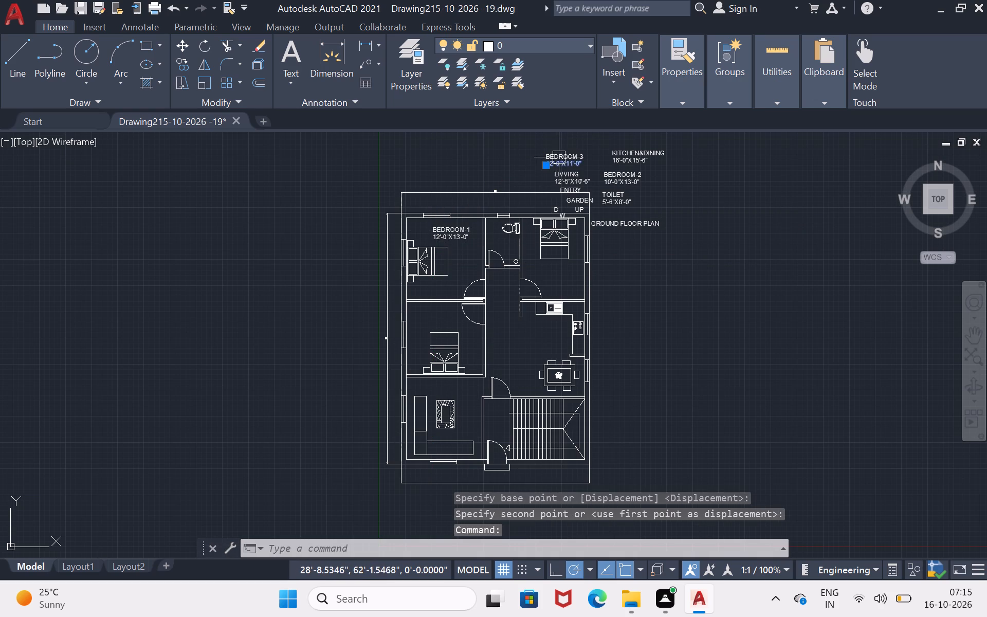
{"action": "left_click", "coordinate": [559, 153]}
{"action": "key", "text": "m"}
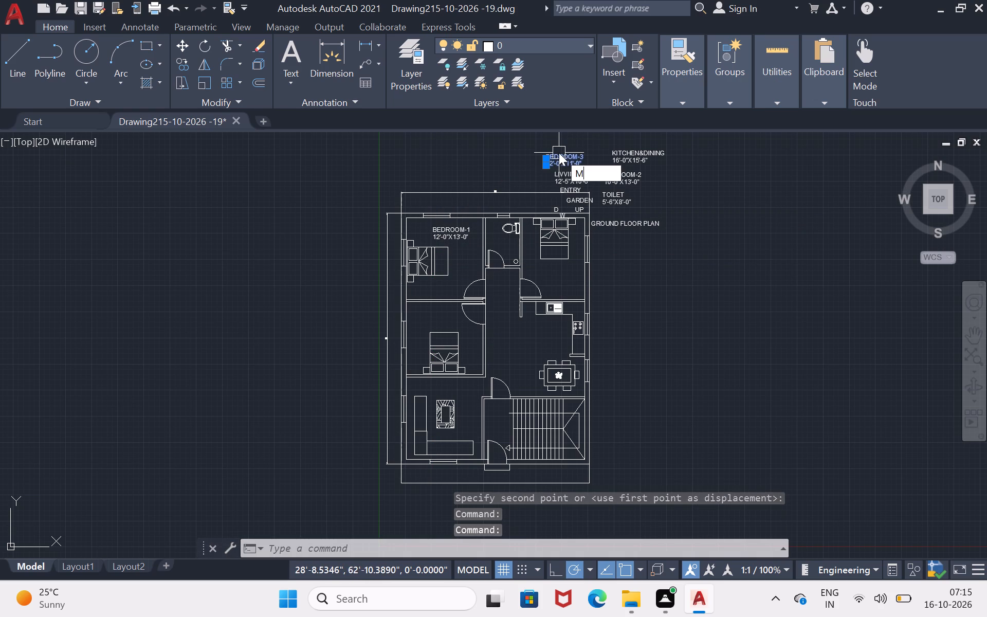
{"action": "key", "text": "Return"}
{"action": "left_click", "coordinate": [559, 153]}
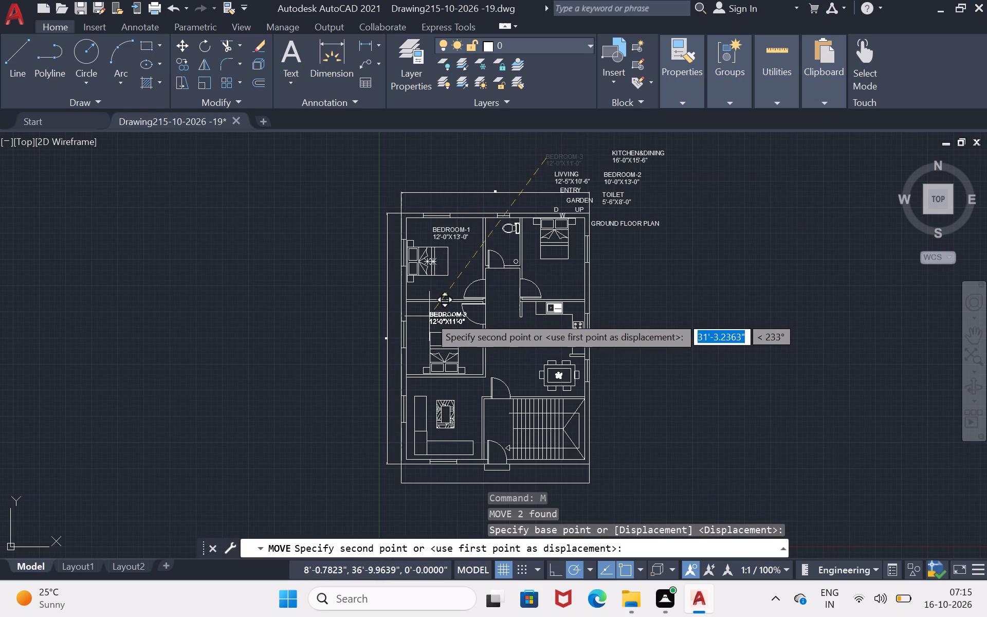
{"action": "left_click", "coordinate": [416, 316]}
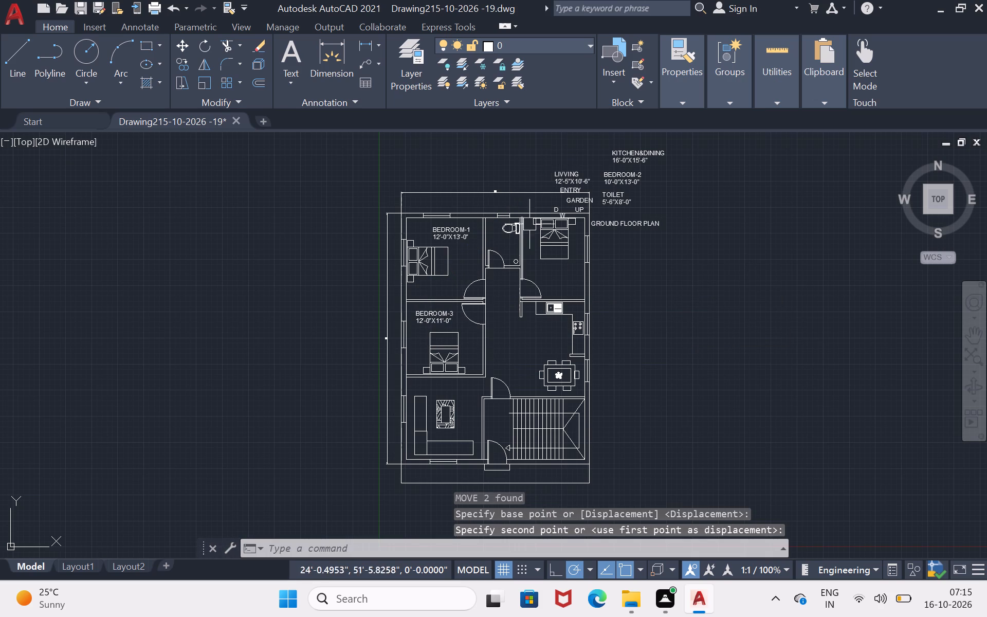
Move the LIVVING label and its 12'-5"X10'-6" size text into the living room, between the top wall and the centre table.
{"action": "left_click", "coordinate": [557, 171]}
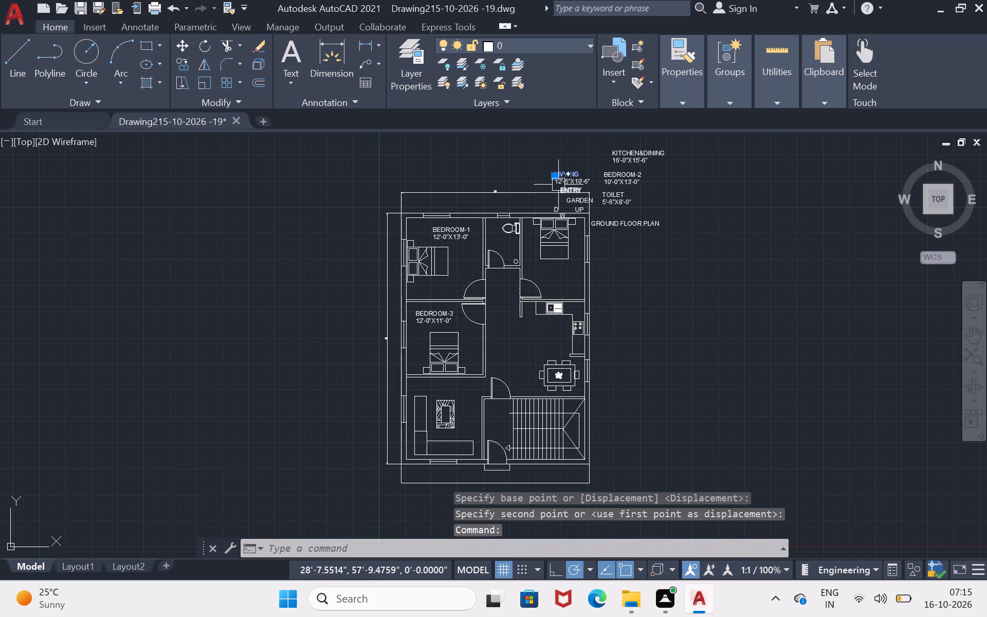
{"action": "left_click", "coordinate": [564, 182]}
{"action": "key", "text": "m"}
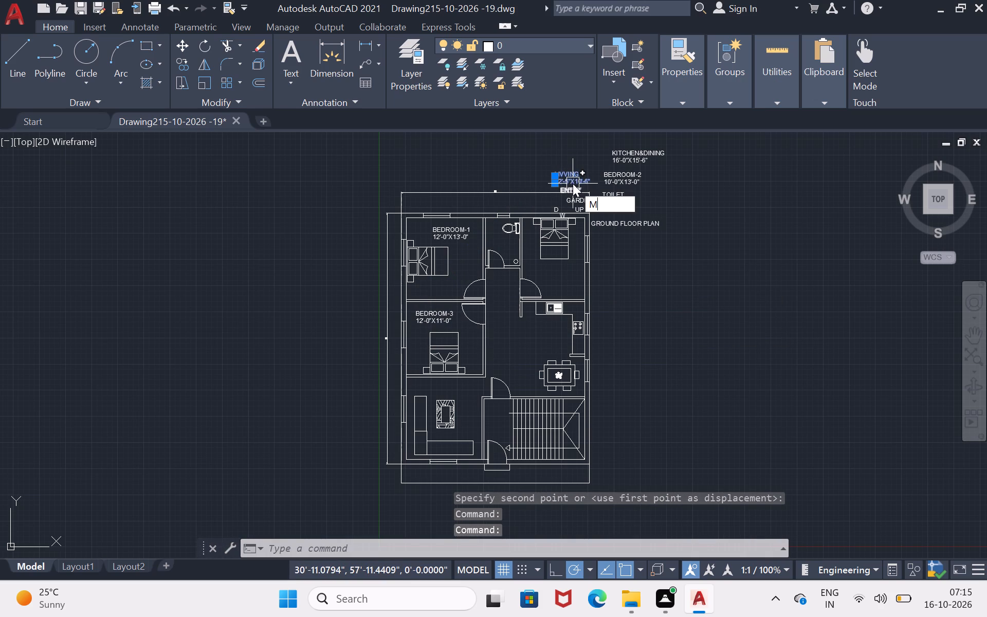
{"action": "key", "text": "Return"}
{"action": "left_click", "coordinate": [573, 184]}
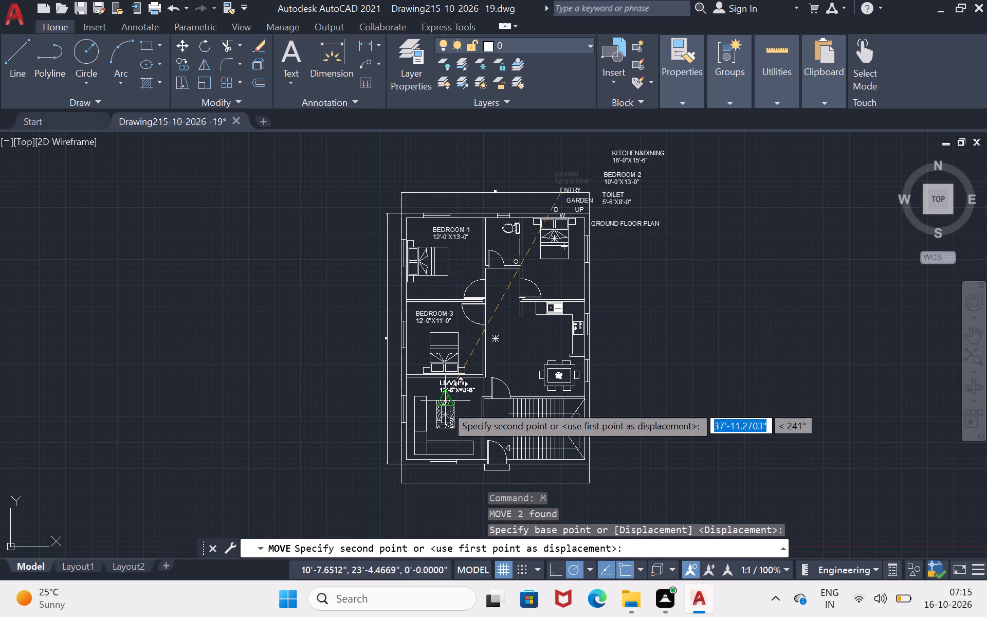
{"action": "scroll", "coordinate": [442, 409], "scroll_direction": "up", "scroll_amount": 1}
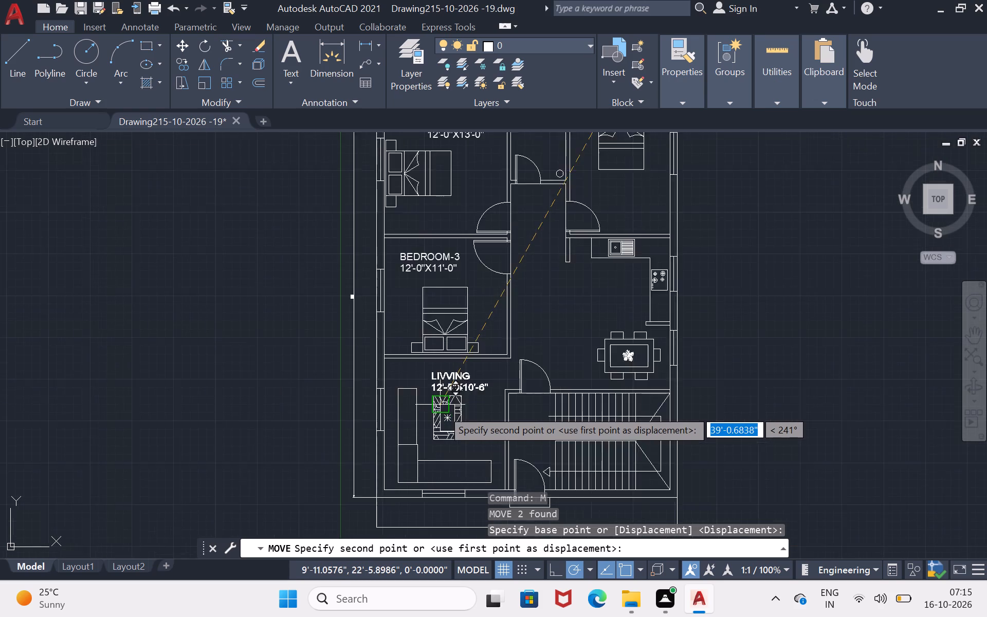
{"action": "scroll", "coordinate": [442, 409], "scroll_direction": "up", "scroll_amount": 1}
{"action": "left_click", "coordinate": [441, 390]}
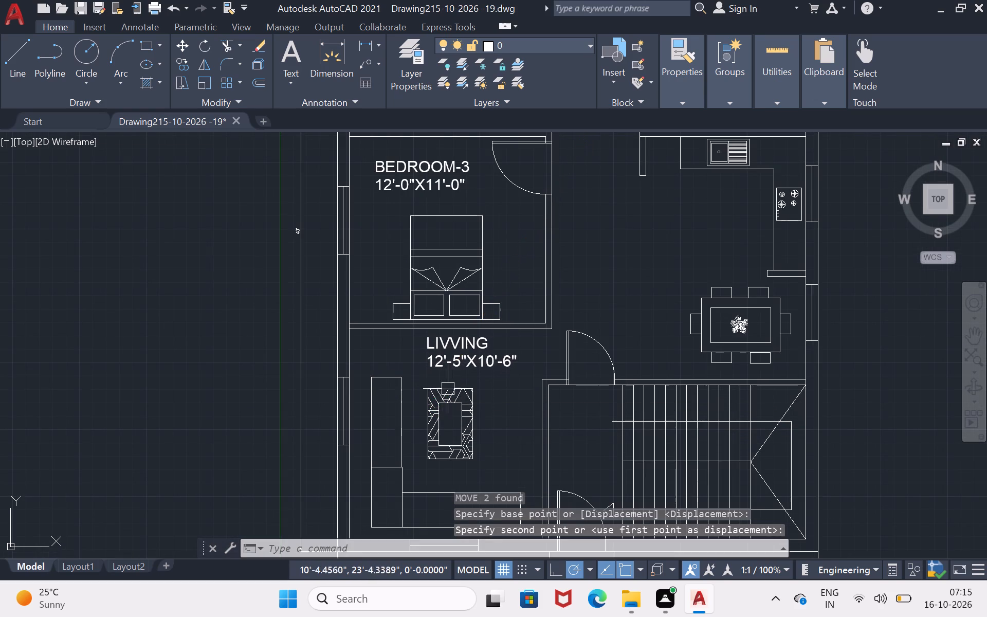
Move the GROUND FLOOR PLAN title below the plan, roughly centred under its lower edge.
{"action": "scroll", "coordinate": [551, 287], "scroll_direction": "down", "scroll_amount": 2}
{"action": "scroll", "coordinate": [623, 169], "scroll_direction": "down", "scroll_amount": 1}
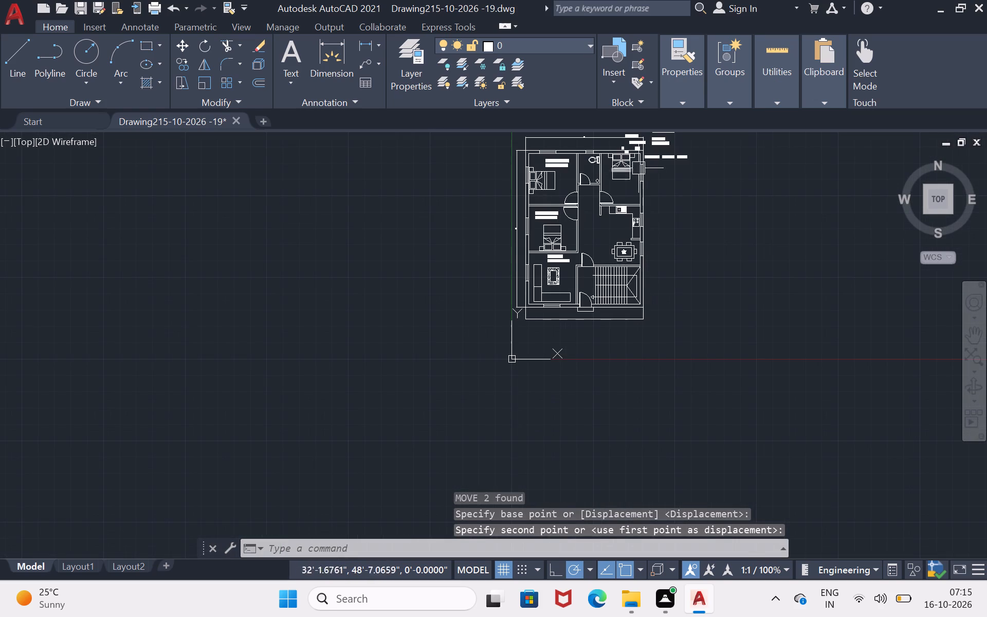
{"action": "left_click", "coordinate": [666, 161]}
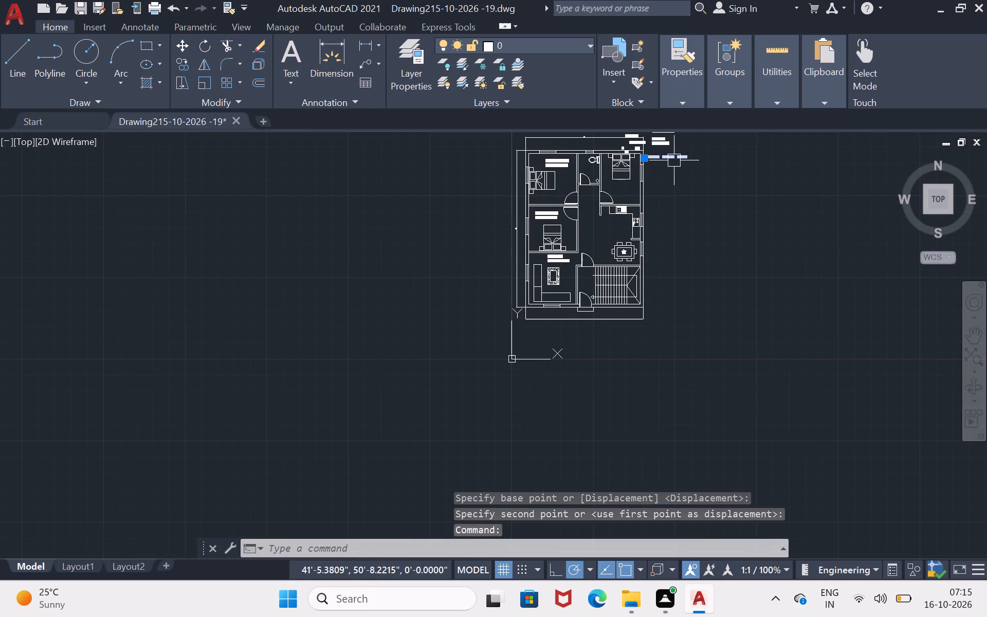
{"action": "scroll", "coordinate": [674, 160], "scroll_direction": "up", "scroll_amount": 2}
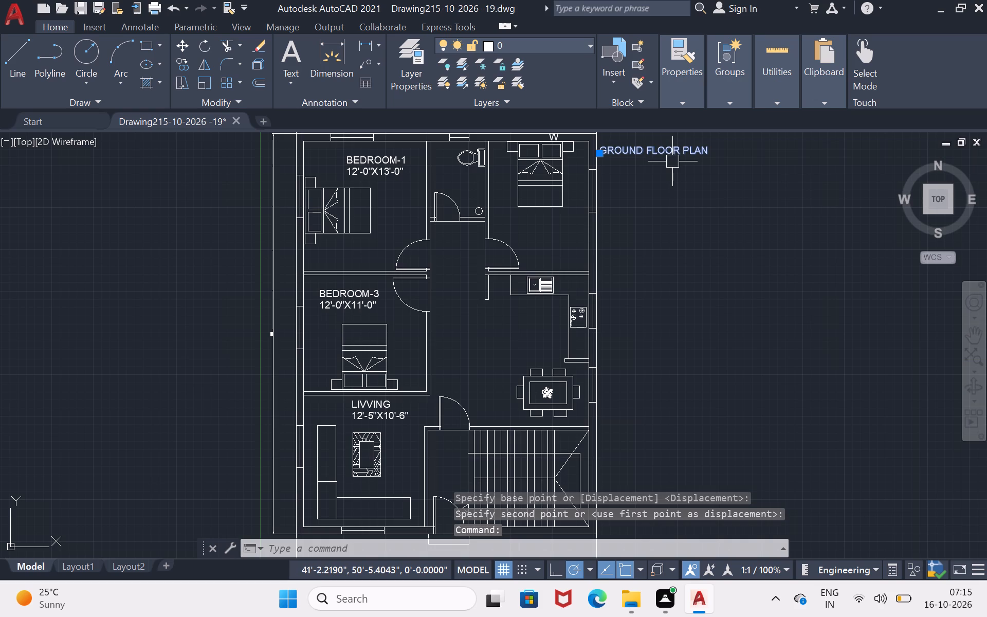
{"action": "key", "text": "m"}
{"action": "key", "text": "Return"}
{"action": "left_click", "coordinate": [672, 161]}
{"action": "scroll", "coordinate": [668, 227], "scroll_direction": "up", "scroll_amount": 1}
{"action": "scroll", "coordinate": [668, 231], "scroll_direction": "down", "scroll_amount": 2}
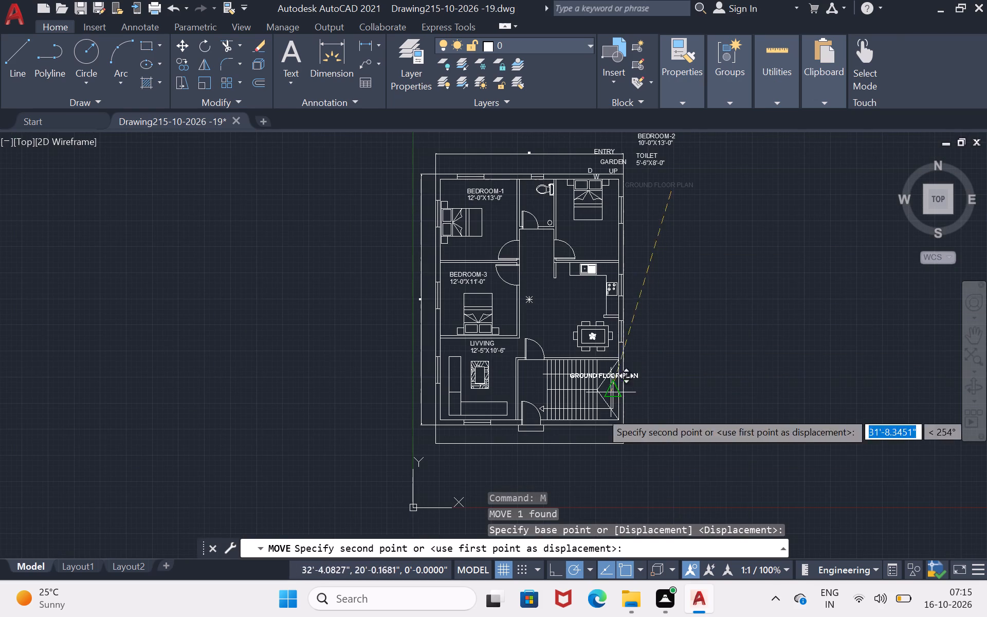
{"action": "left_click", "coordinate": [545, 461]}
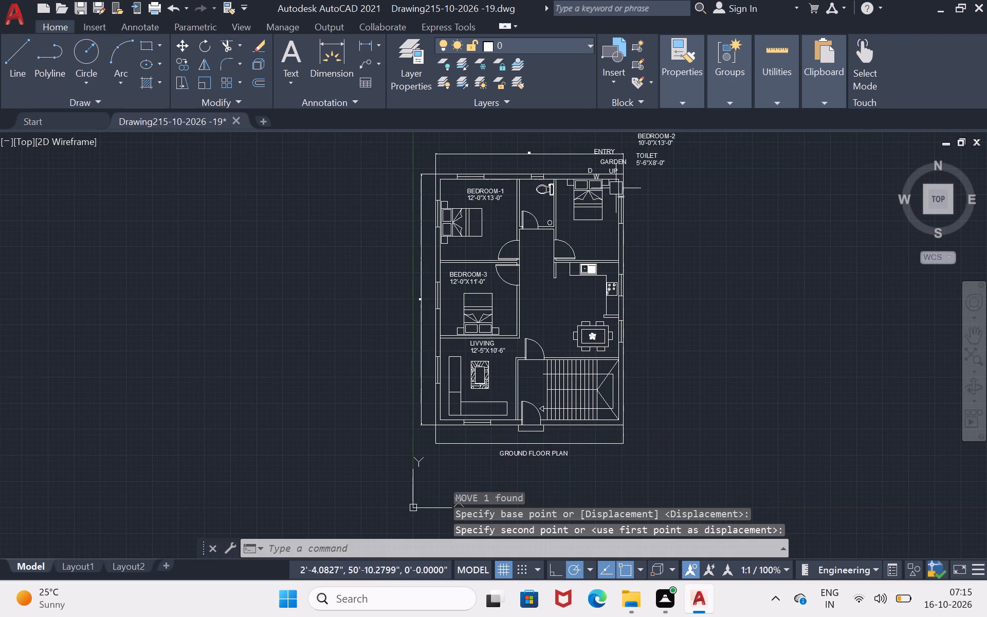
Move the GARDEN label into the garden strip in front of the living room, below its window.
{"action": "left_click", "coordinate": [621, 160]}
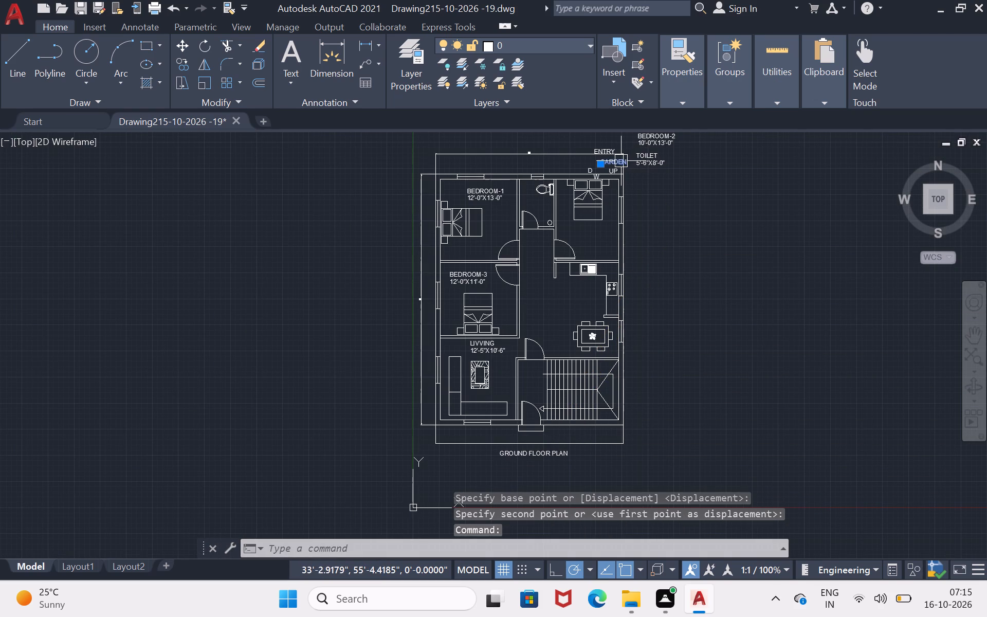
{"action": "key", "text": "m"}
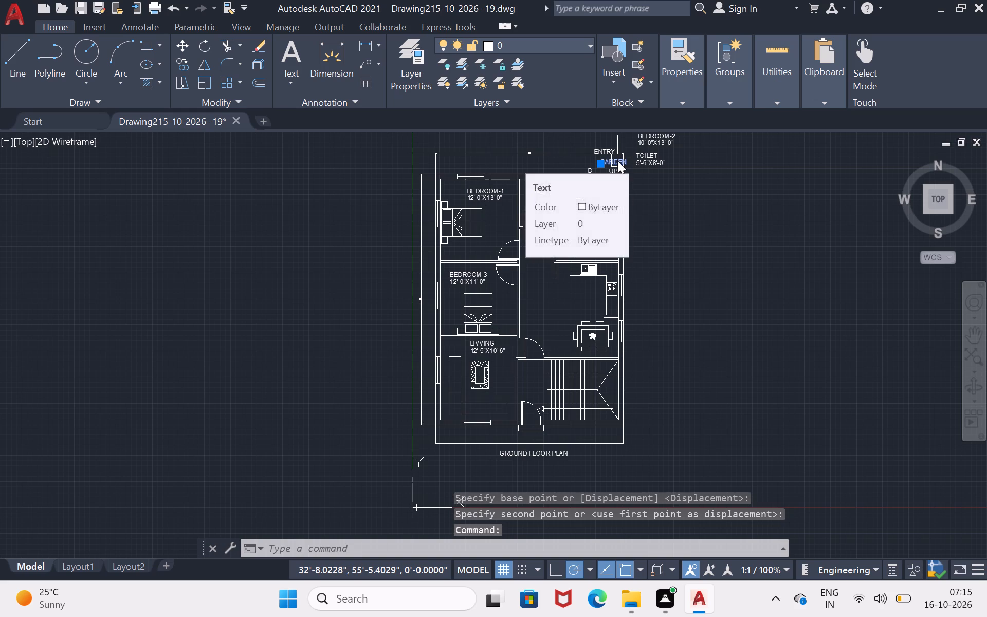
{"action": "key", "text": "Return"}
{"action": "left_click", "coordinate": [617, 160]}
{"action": "scroll", "coordinate": [466, 426], "scroll_direction": "up", "scroll_amount": 2}
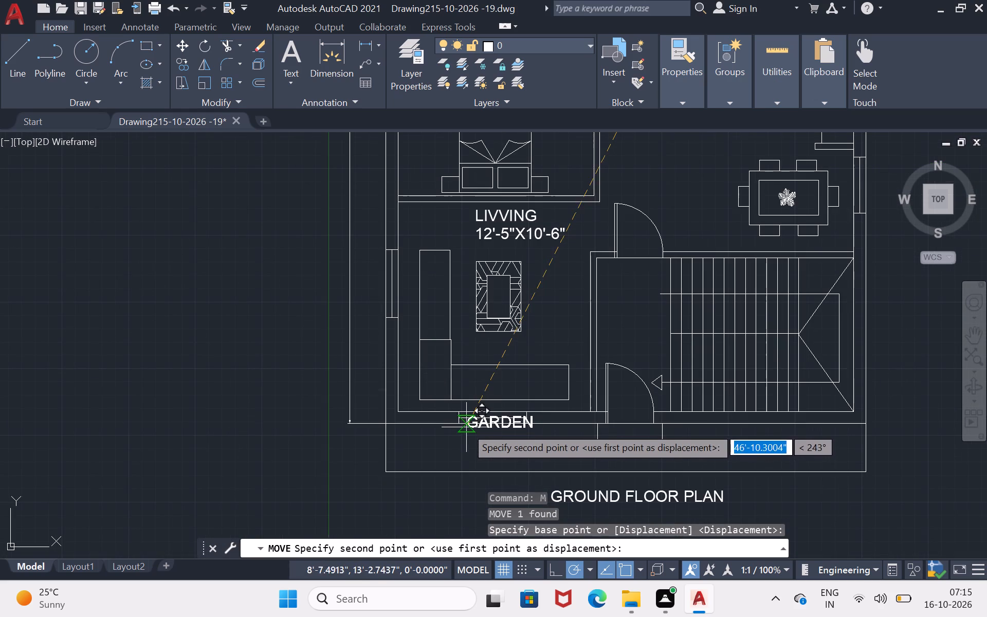
{"action": "left_click", "coordinate": [449, 451]}
Copy the GARDEN label horizontally about 17'-5" to the right, into the garden strip below the staircase.
{"action": "left_click", "coordinate": [466, 442]}
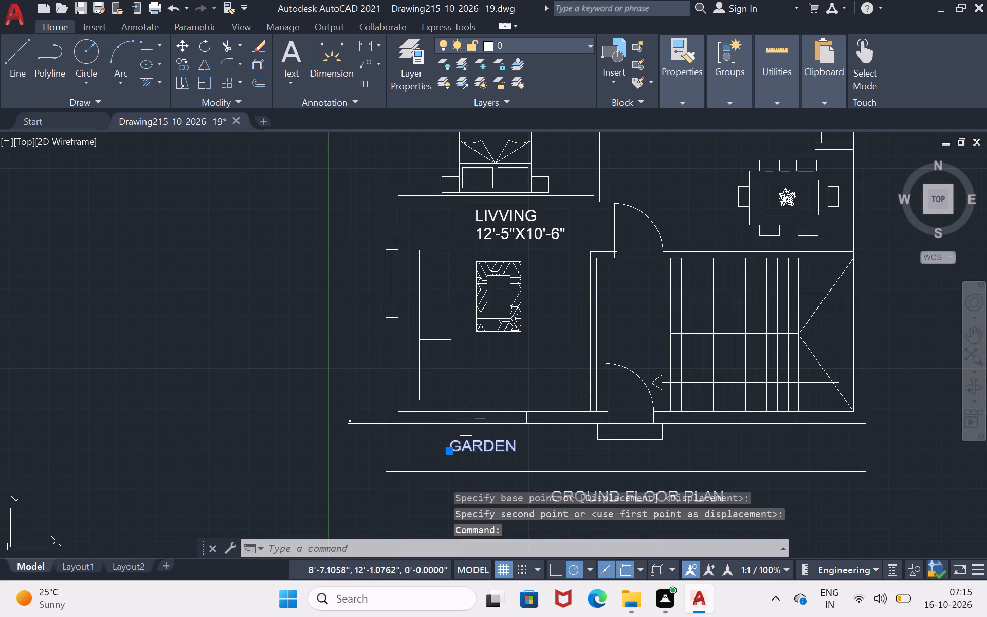
{"action": "type", "text": "CO"}
{"action": "key", "text": "Return"}
{"action": "left_click", "coordinate": [466, 442]}
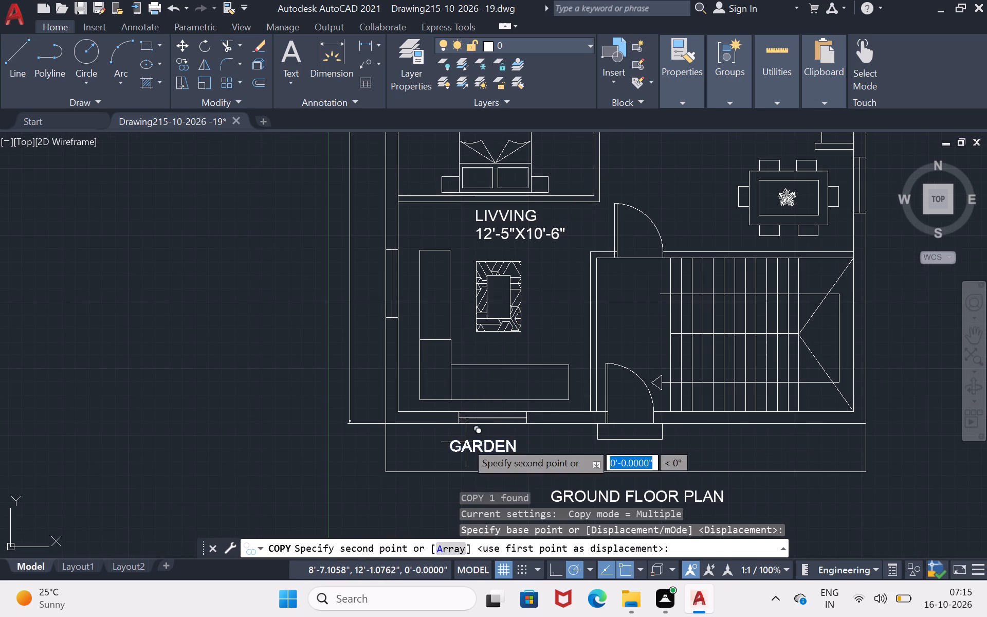
{"action": "left_click", "coordinate": [745, 444]}
{"action": "key", "text": "Return"}
Move the TOILET label and its 5'-6"X8'-0" size text into the toilet, between the WC and the door.
{"action": "scroll", "coordinate": [817, 418], "scroll_direction": "down", "scroll_amount": 3}
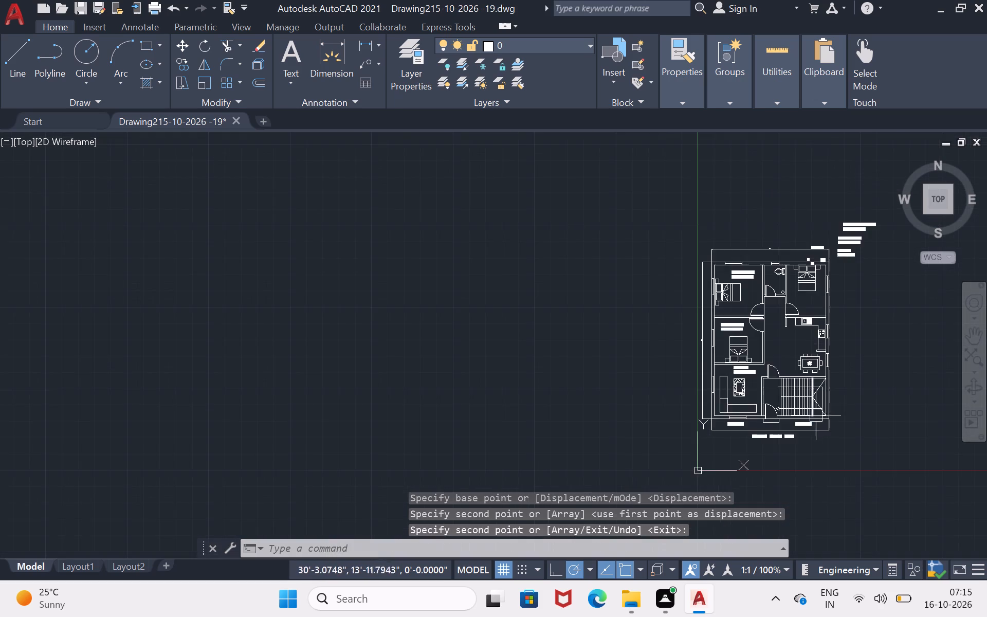
{"action": "scroll", "coordinate": [824, 343], "scroll_direction": "up", "scroll_amount": 1}
{"action": "left_click", "coordinate": [850, 193]}
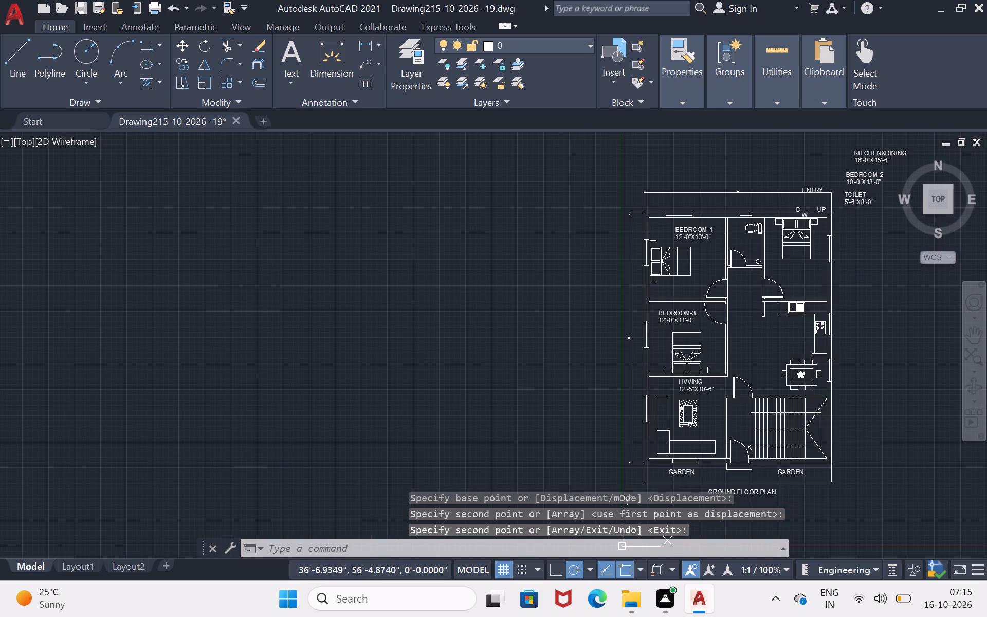
{"action": "left_click", "coordinate": [851, 190]}
{"action": "key", "text": "m"}
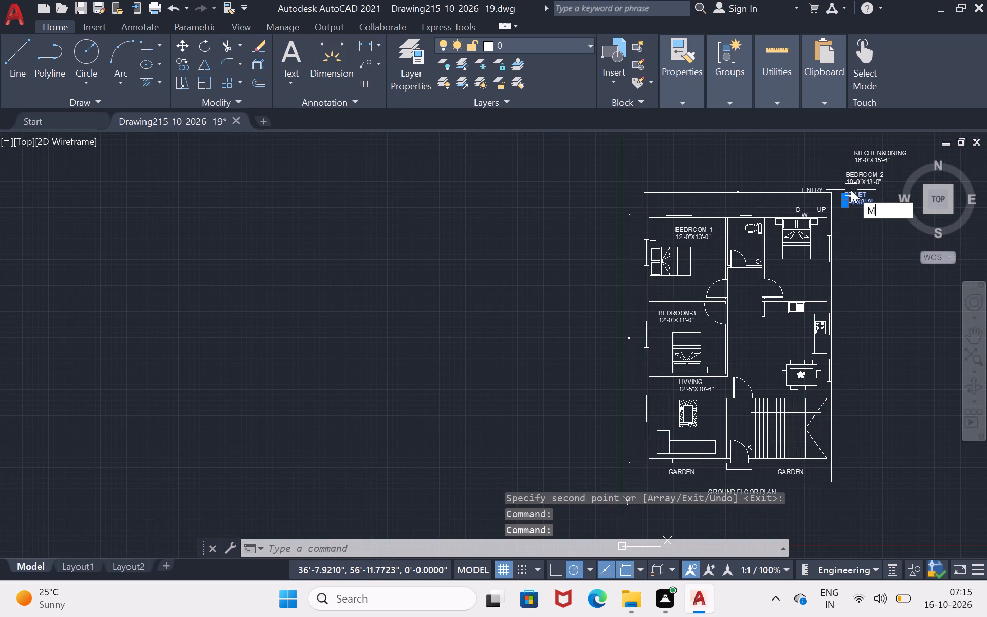
{"action": "key", "text": "Return"}
{"action": "left_click", "coordinate": [851, 190]}
{"action": "scroll", "coordinate": [743, 246], "scroll_direction": "up", "scroll_amount": 2}
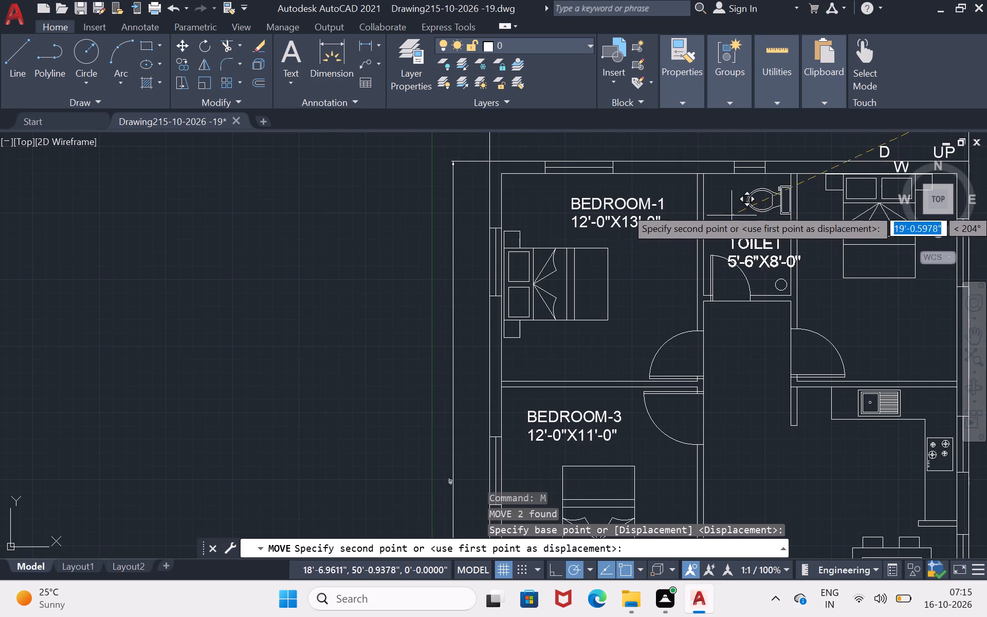
{"action": "left_click", "coordinate": [714, 193]}
Move the BEDROOM-2 label and its 10'-0"X13'-0" size text into the upper-right bedroom, below the bed.
{"action": "scroll", "coordinate": [800, 194], "scroll_direction": "down", "scroll_amount": 1}
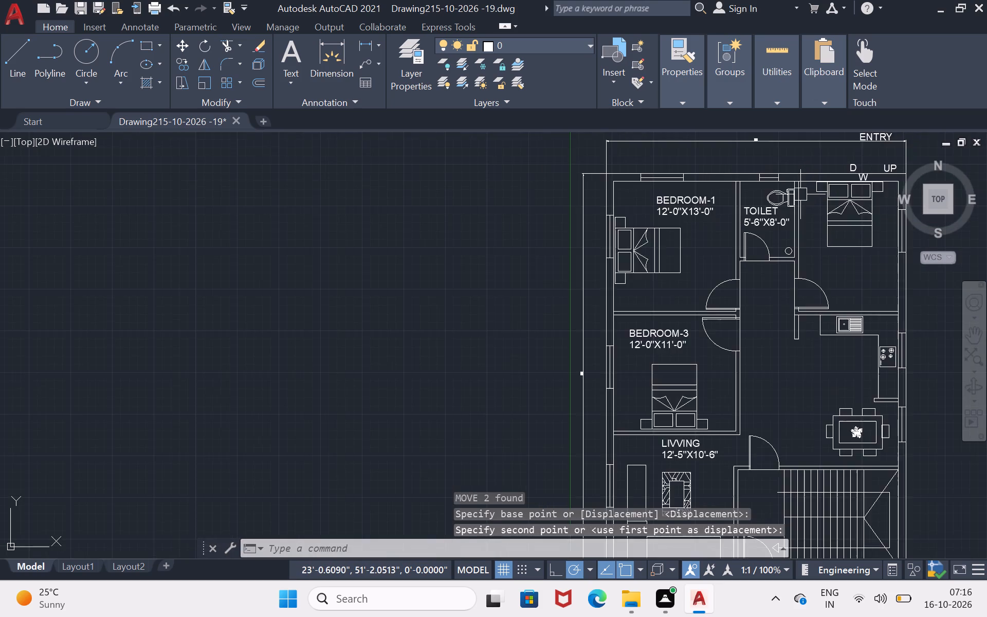
{"action": "scroll", "coordinate": [800, 194], "scroll_direction": "down", "scroll_amount": 2}
{"action": "scroll", "coordinate": [855, 162], "scroll_direction": "up", "scroll_amount": 3}
{"action": "left_click", "coordinate": [855, 162]}
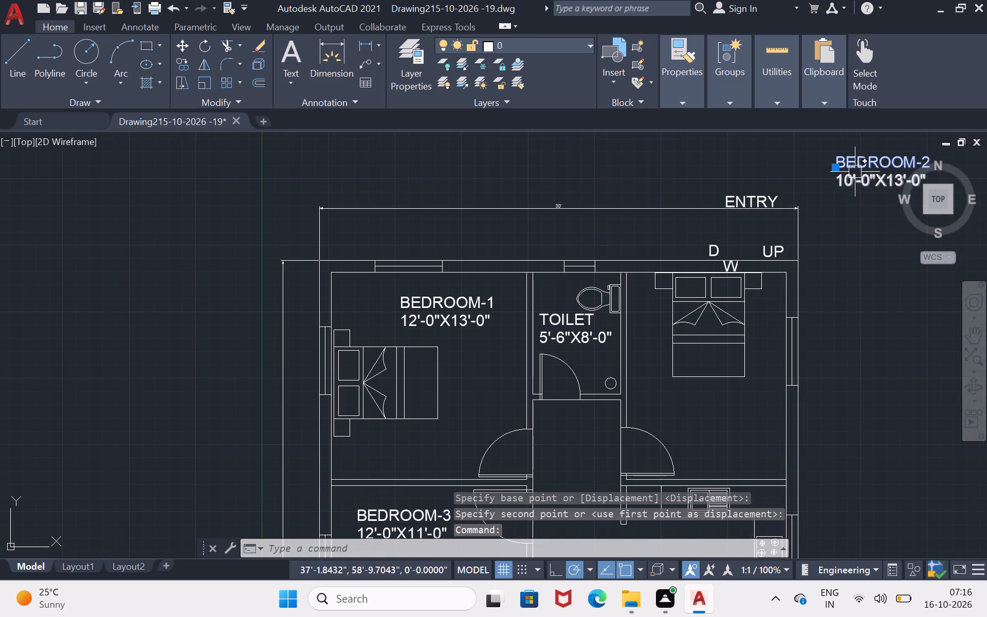
{"action": "left_click", "coordinate": [855, 172]}
{"action": "key", "text": "m"}
{"action": "key", "text": "Return"}
{"action": "left_click", "coordinate": [855, 172]}
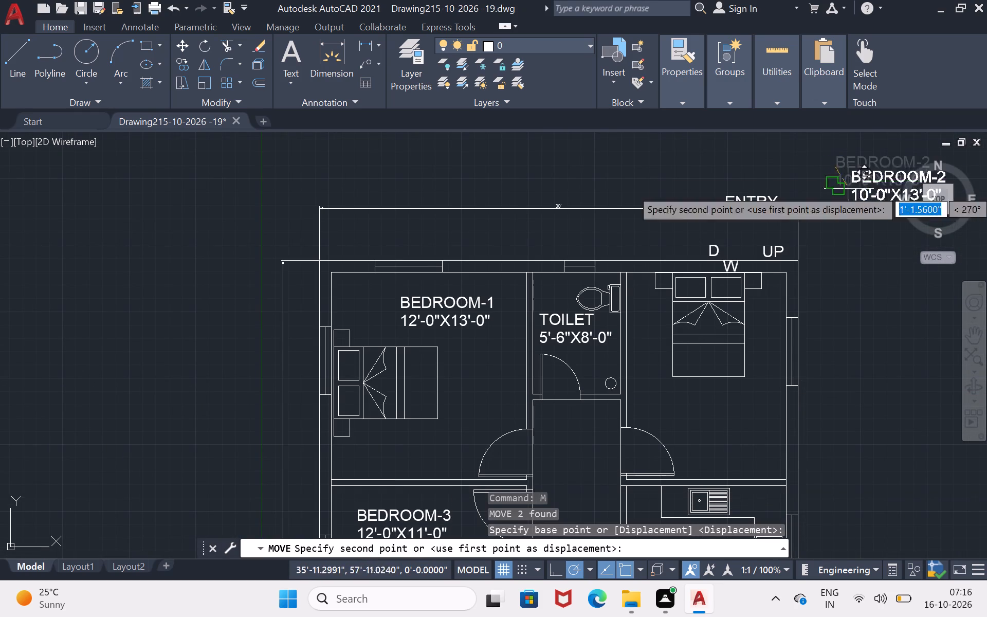
{"action": "left_click", "coordinate": [668, 418]}
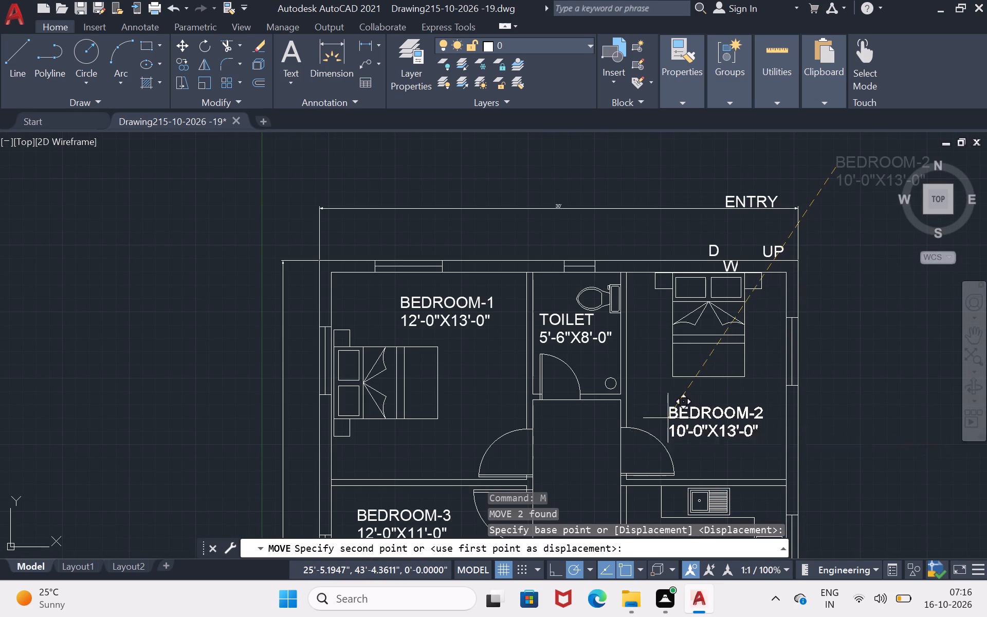
Move the KITCHEN&DINING label and its 16'-0"X15'-6" size text into the open kitchen area, above and left of the dining table.
{"action": "scroll", "coordinate": [724, 400], "scroll_direction": "down", "scroll_amount": 2}
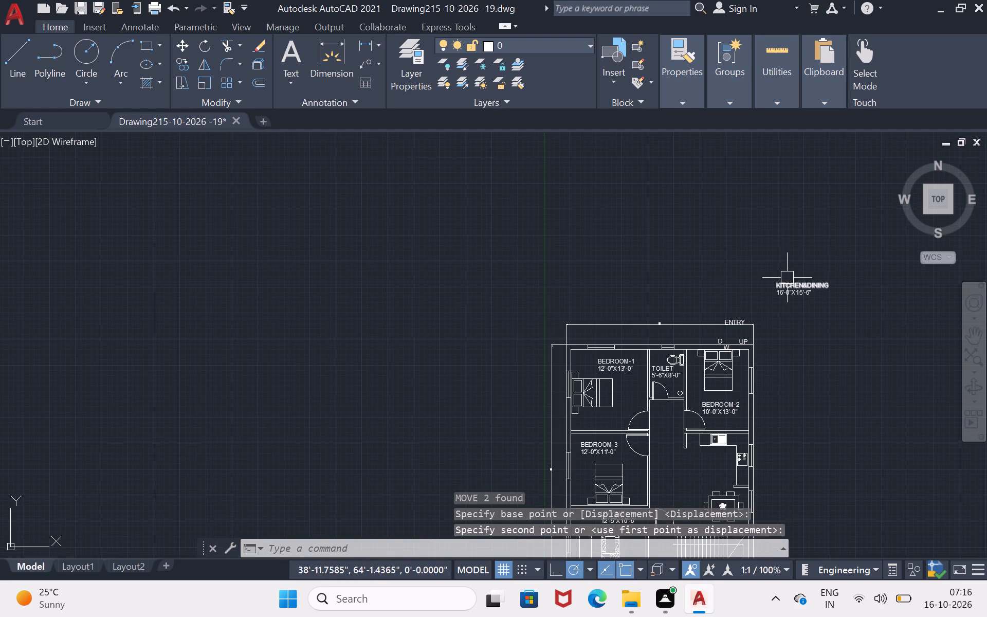
{"action": "left_click", "coordinate": [787, 278]}
{"action": "left_click", "coordinate": [787, 294]}
{"action": "key", "text": "m"}
{"action": "left_click", "coordinate": [787, 294]}
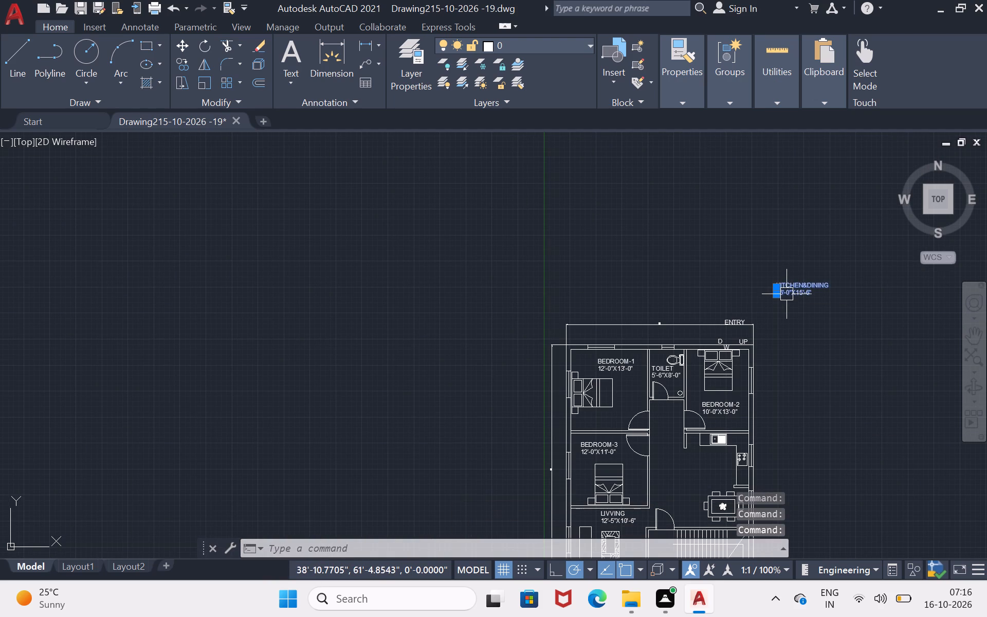
{"action": "key", "text": "m"}
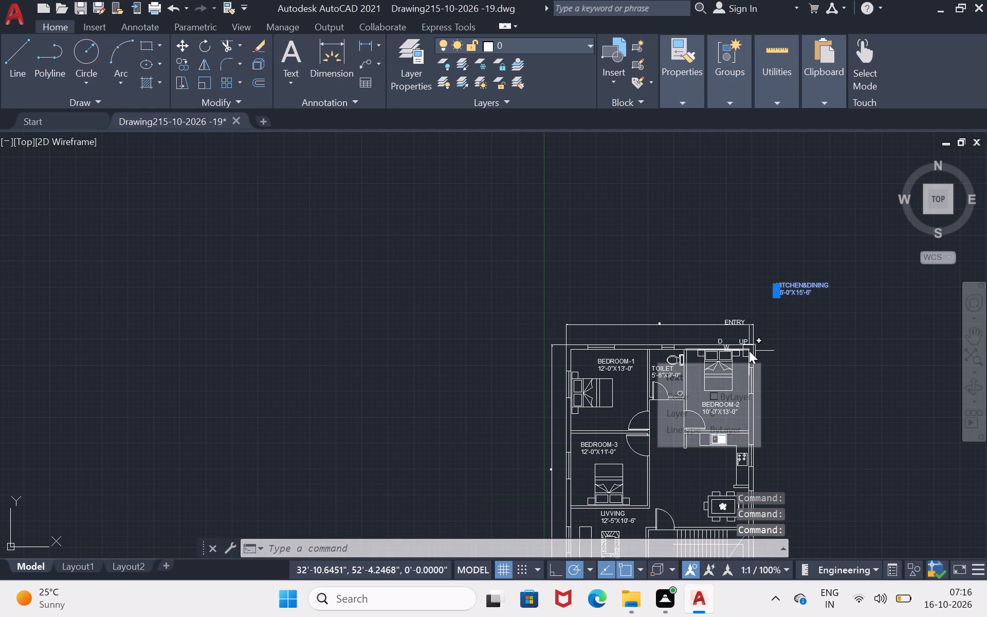
{"action": "key", "text": "Return"}
{"action": "left_click", "coordinate": [749, 351]}
{"action": "scroll", "coordinate": [620, 550], "scroll_direction": "up", "scroll_amount": 3}
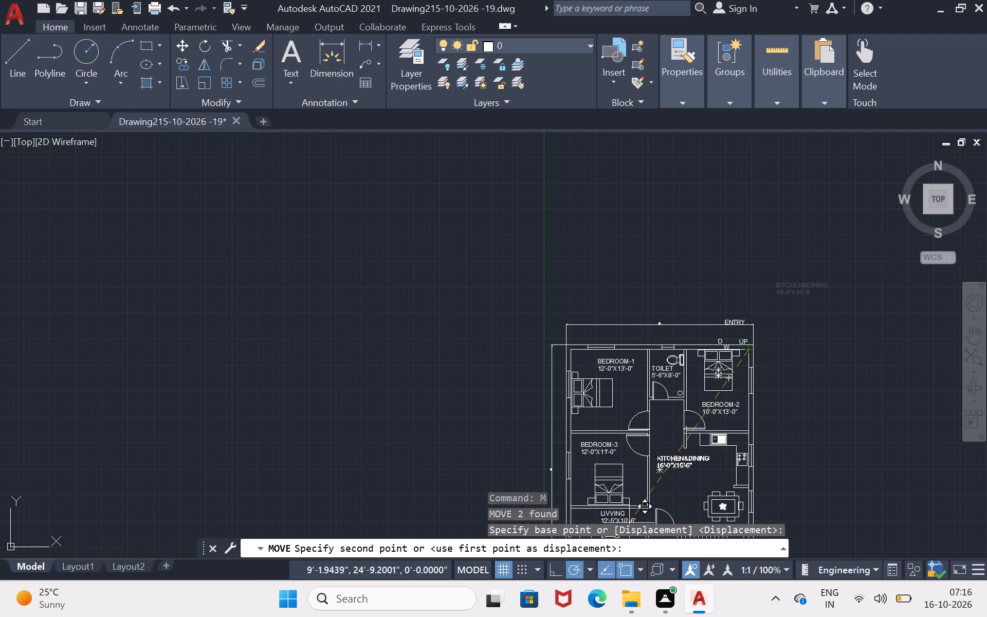
{"action": "scroll", "coordinate": [659, 484], "scroll_direction": "up", "scroll_amount": 2}
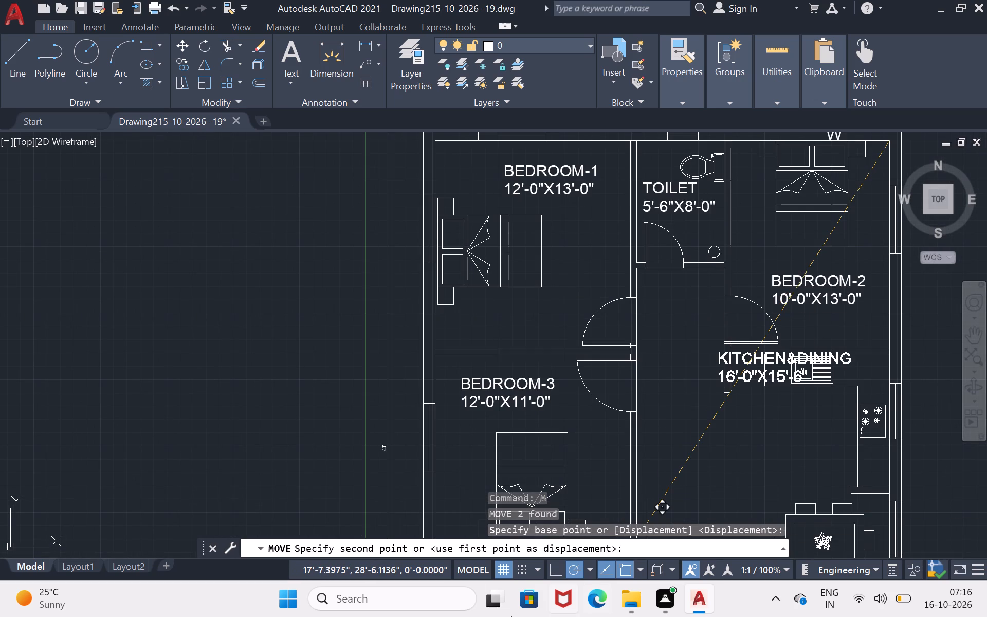
{"action": "scroll", "coordinate": [674, 356], "scroll_direction": "down", "scroll_amount": 4}
{"action": "scroll", "coordinate": [655, 462], "scroll_direction": "up", "scroll_amount": 3}
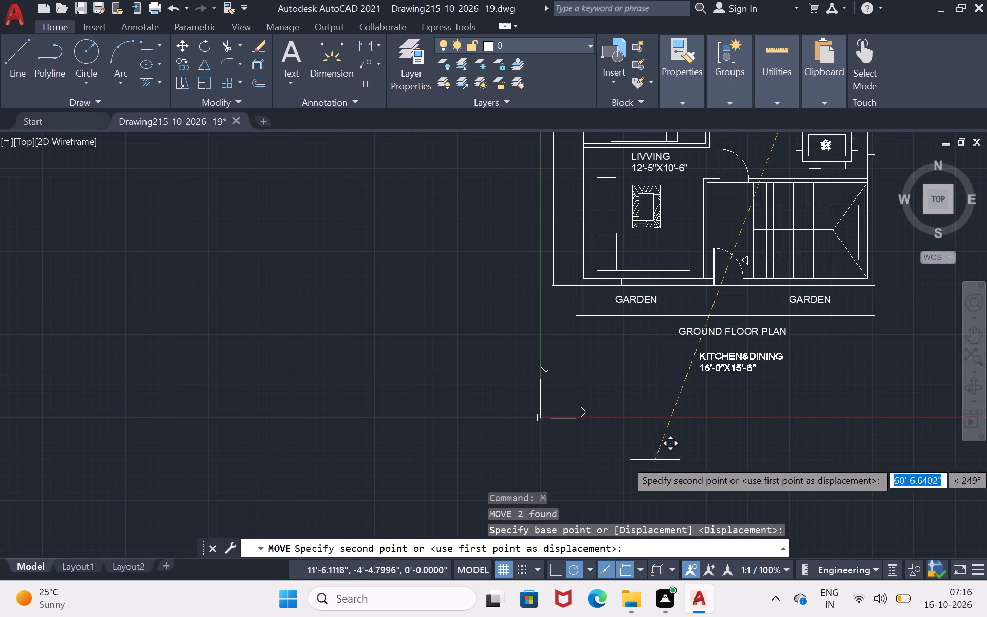
{"action": "scroll", "coordinate": [682, 292], "scroll_direction": "down", "scroll_amount": 1}
{"action": "scroll", "coordinate": [686, 222], "scroll_direction": "up", "scroll_amount": 1}
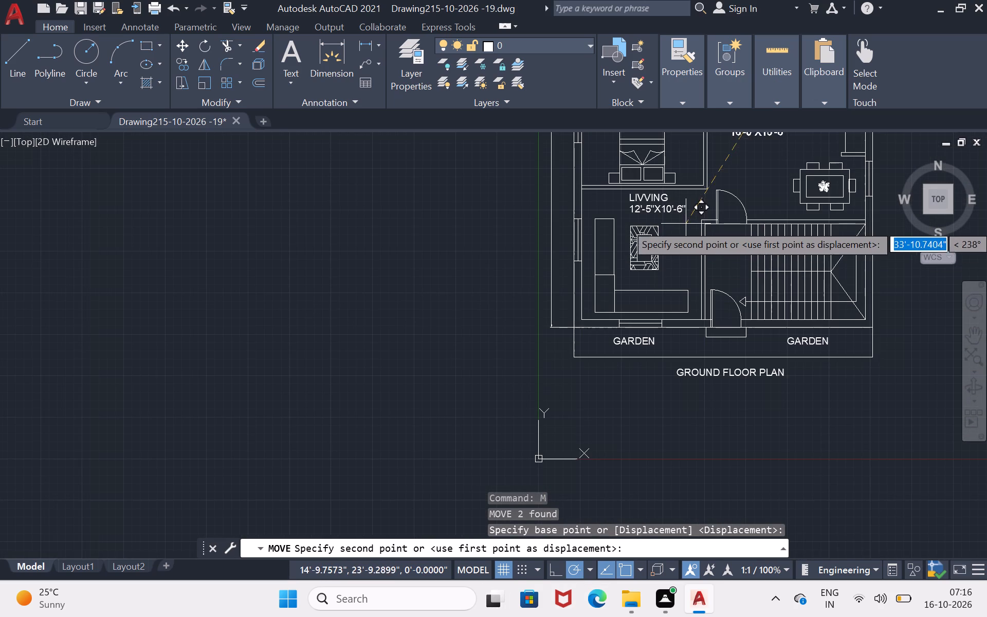
{"action": "left_click", "coordinate": [686, 246]}
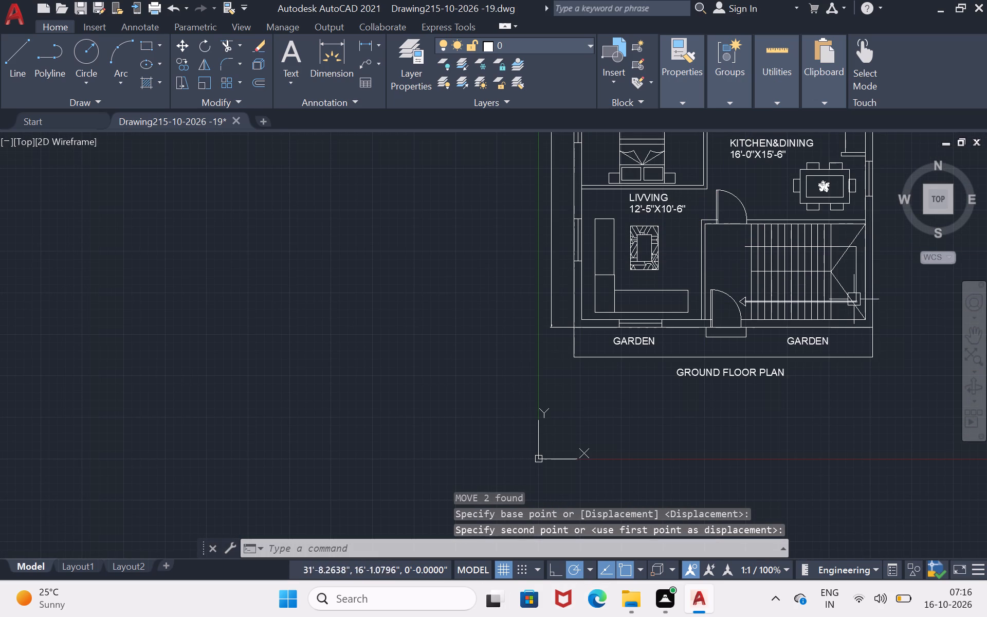
Dimension the depth of the garden strip at the plan's lower-left corner, placing the dimension line just outside the boundary.
{"action": "left_click", "coordinate": [975, 343]}
{"action": "left_click_drag", "start_coordinate": [775, 354], "coordinate": [757, 355]}
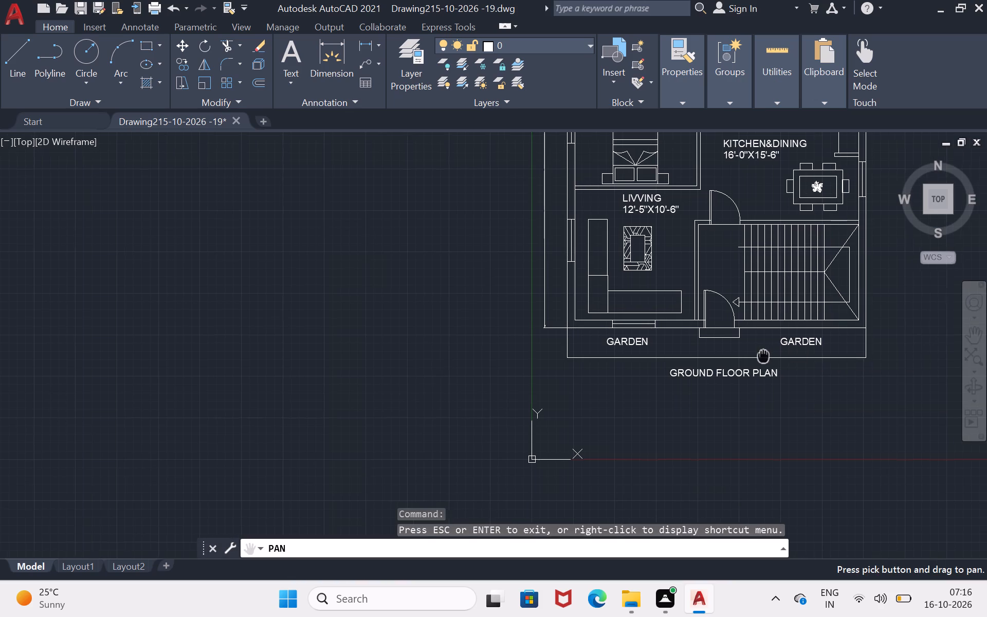
{"action": "left_click_drag", "start_coordinate": [757, 355], "coordinate": [746, 352]}
{"action": "left_click", "coordinate": [338, 68]}
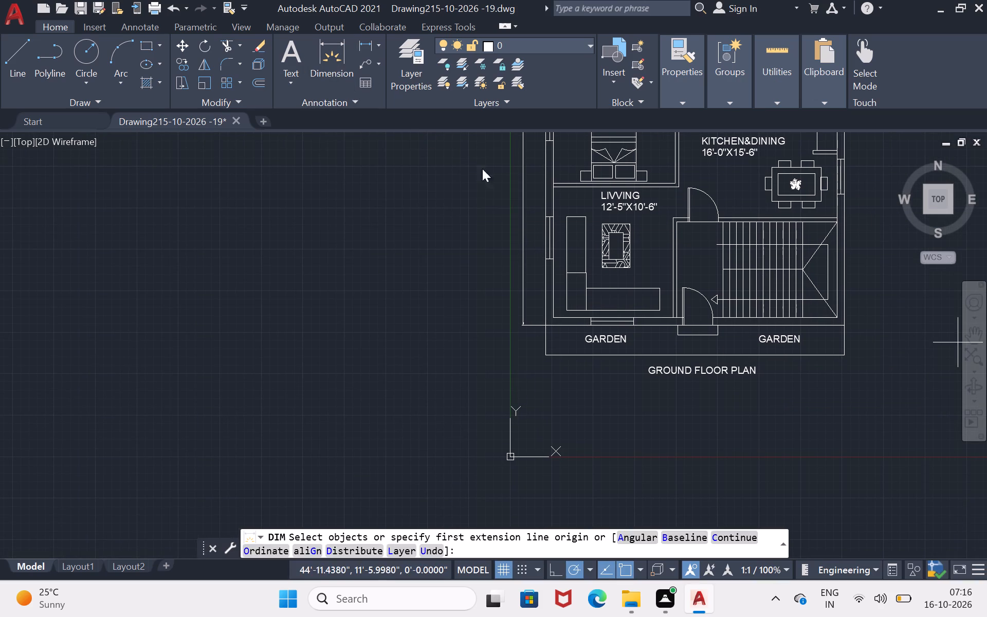
{"action": "left_click", "coordinate": [546, 325]}
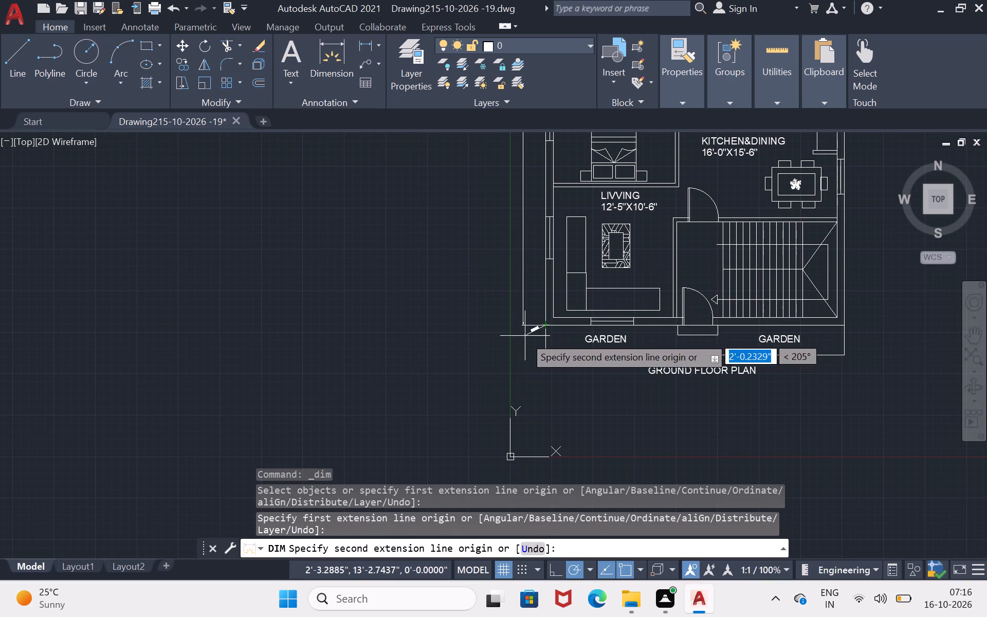
{"action": "scroll", "coordinate": [536, 364], "scroll_direction": "up", "scroll_amount": 2}
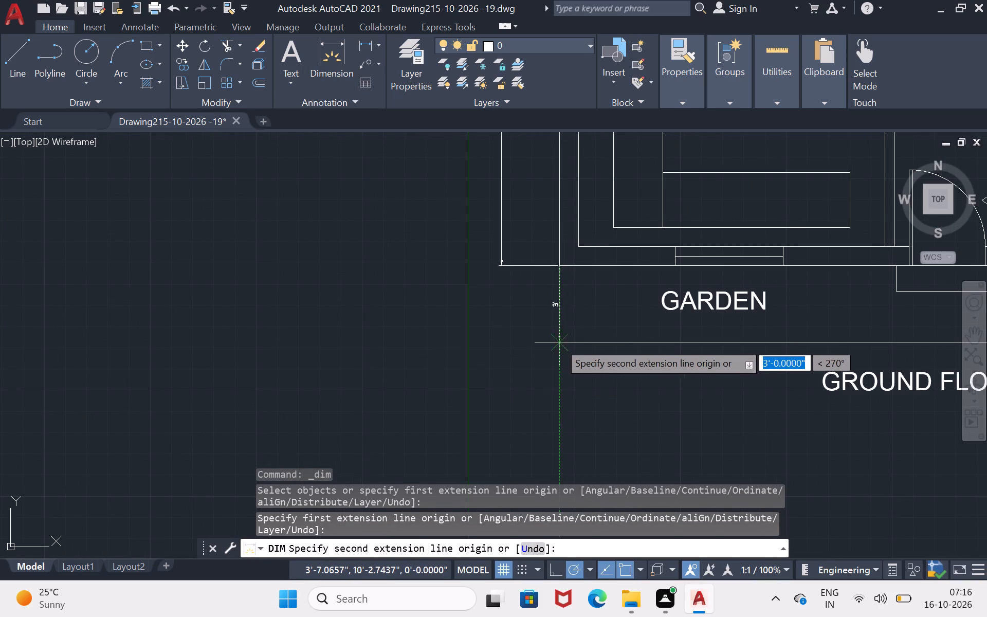
{"action": "left_click", "coordinate": [561, 344]}
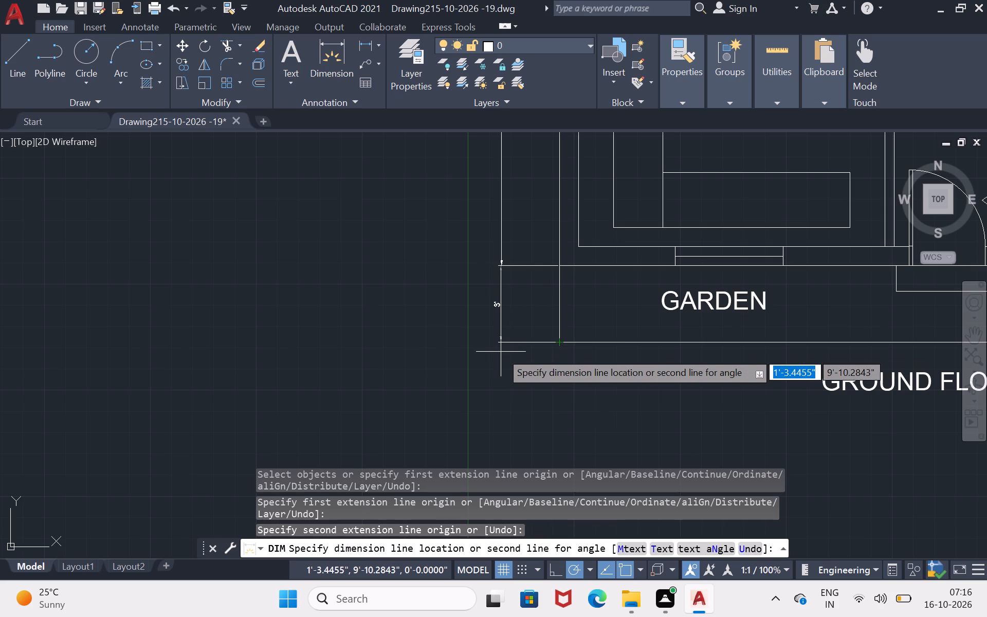
{"action": "left_click", "coordinate": [516, 343]}
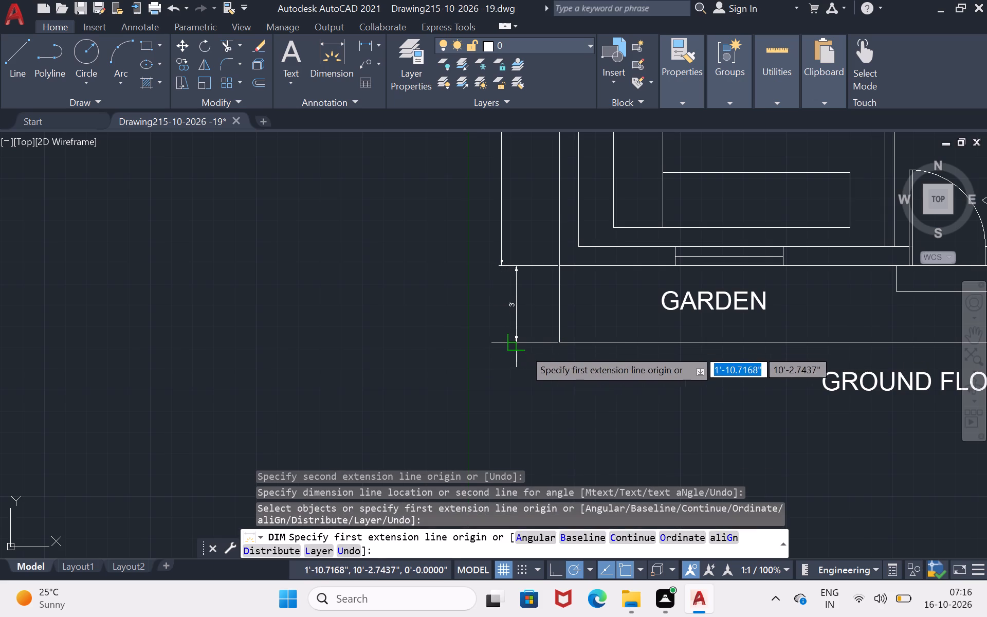
Dimension the width of the passage below the toilet, placing the dimension line inside the passage near its upper wall.
{"action": "left_click", "coordinate": [979, 333]}
{"action": "left_click_drag", "start_coordinate": [790, 401], "coordinate": [548, 552]}
{"action": "left_click_drag", "start_coordinate": [638, 191], "coordinate": [580, 309]}
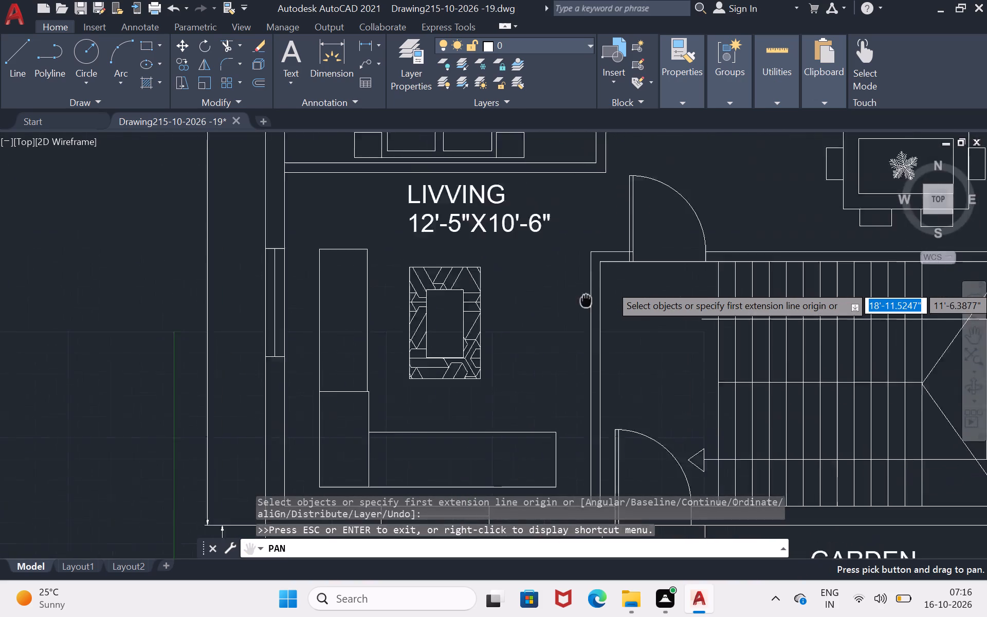
{"action": "left_click_drag", "start_coordinate": [580, 309], "coordinate": [370, 542]}
{"action": "left_click_drag", "start_coordinate": [550, 127], "coordinate": [561, 307]}
{"action": "left_click_drag", "start_coordinate": [519, 210], "coordinate": [544, 280]}
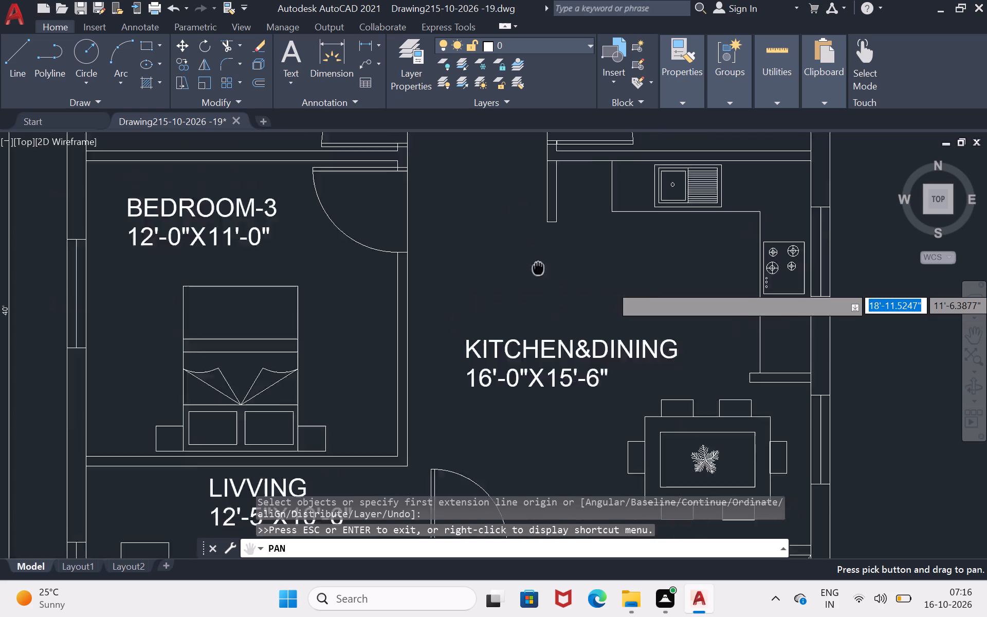
{"action": "left_click_drag", "start_coordinate": [544, 280], "coordinate": [560, 409]}
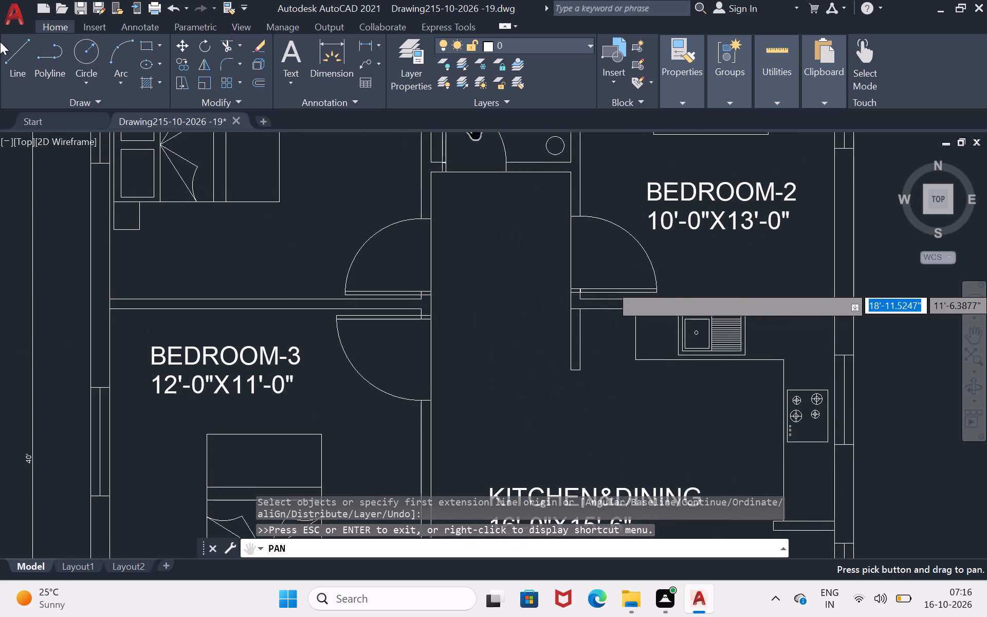
{"action": "left_click", "coordinate": [325, 52]}
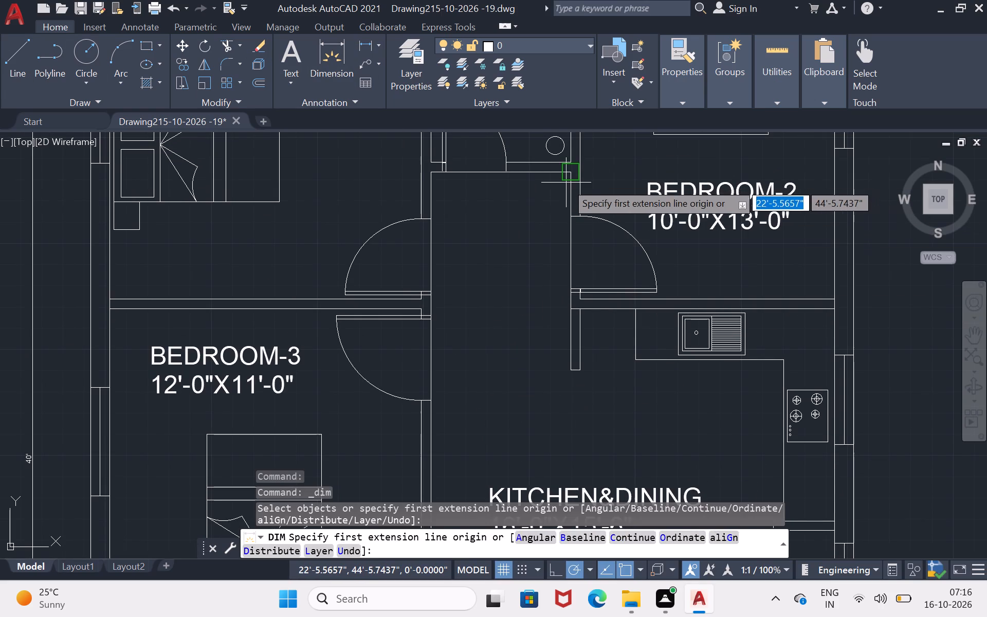
{"action": "left_click", "coordinate": [562, 175]}
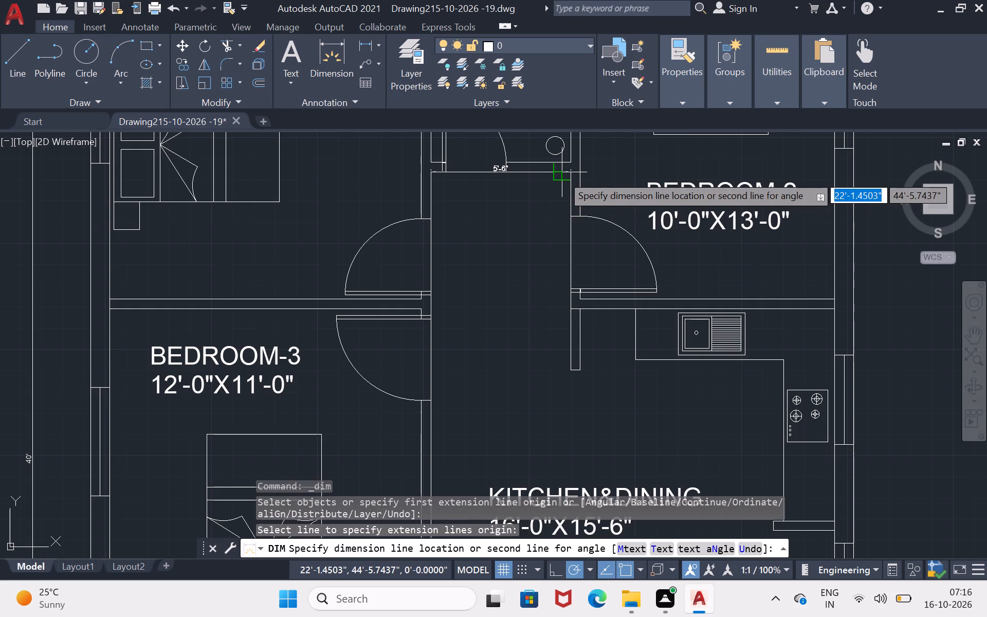
{"action": "left_click", "coordinate": [564, 209]}
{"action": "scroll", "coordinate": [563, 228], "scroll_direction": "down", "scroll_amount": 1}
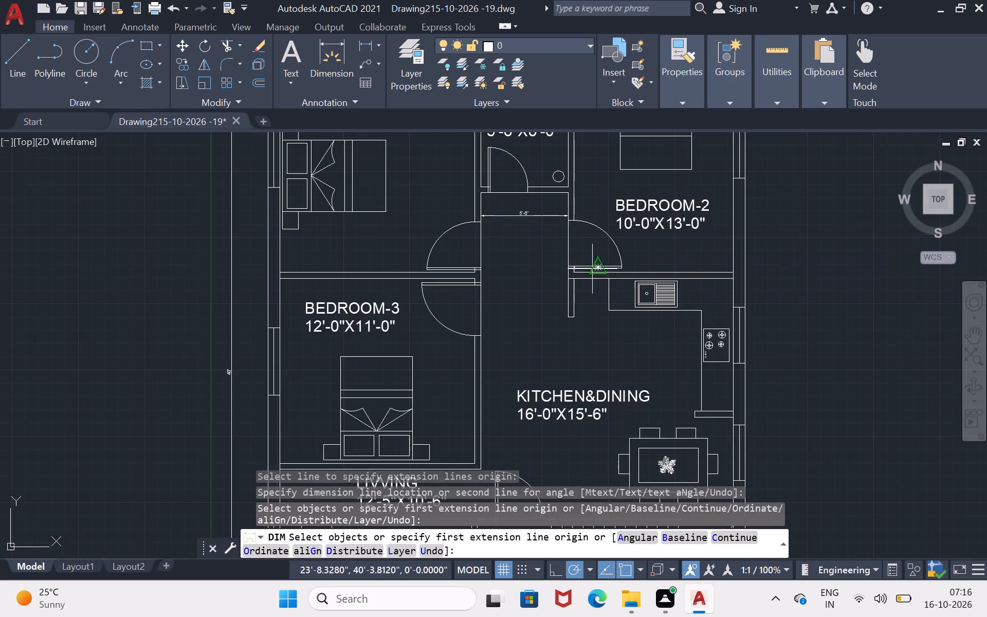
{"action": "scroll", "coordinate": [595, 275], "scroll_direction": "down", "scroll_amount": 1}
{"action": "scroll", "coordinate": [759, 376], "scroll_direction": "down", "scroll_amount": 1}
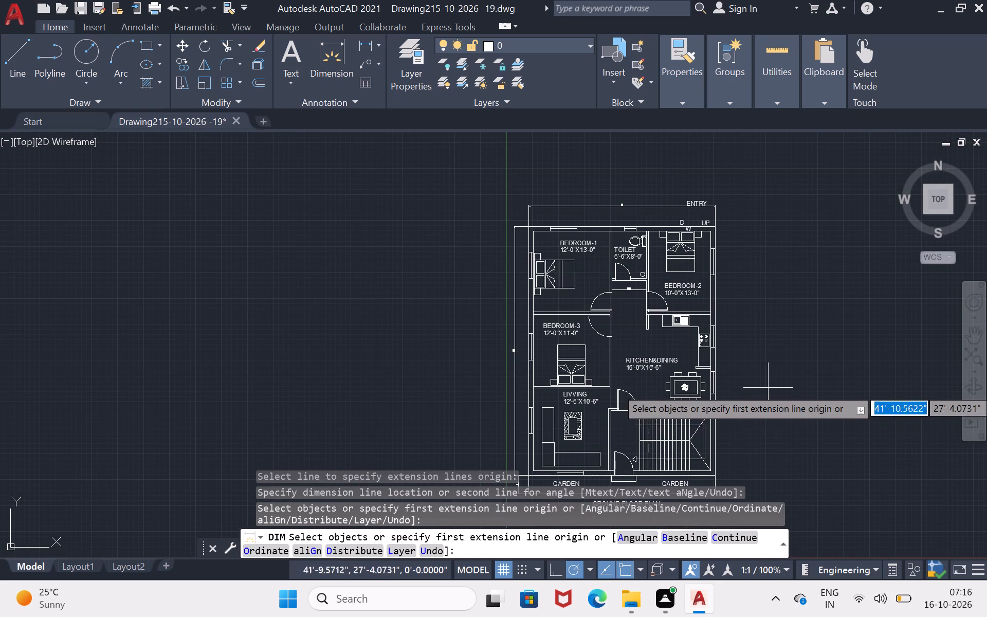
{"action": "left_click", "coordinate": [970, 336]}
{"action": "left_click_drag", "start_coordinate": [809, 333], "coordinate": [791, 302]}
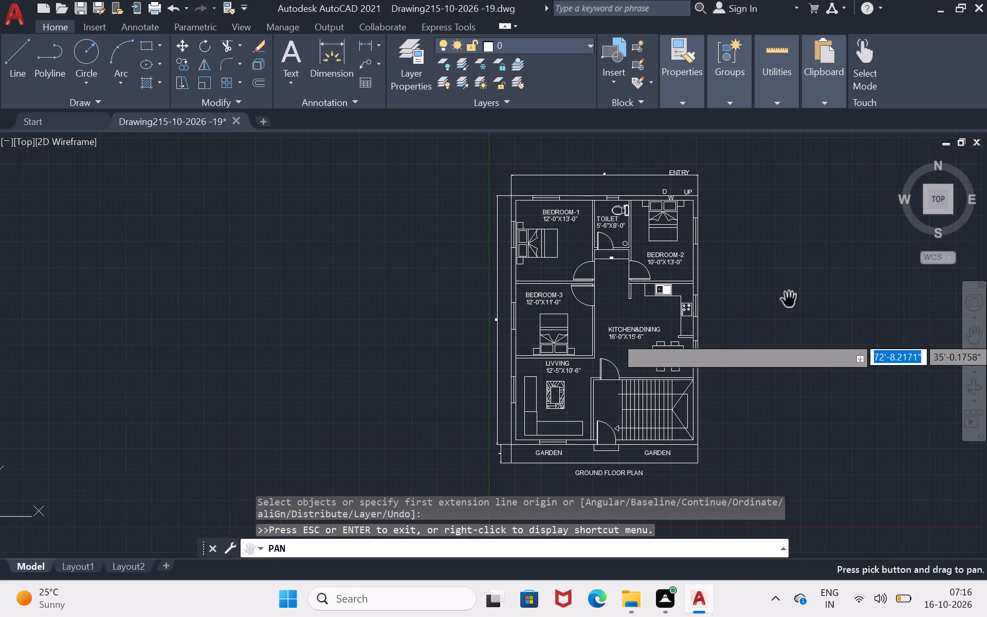
Fill the outer wall segments around BEDROOM-1 with a SOLID hatch in colour 99,100,102, including the upper-left corner.
{"action": "key", "text": "Return"}
{"action": "key", "text": "h"}
{"action": "key", "text": "Return"}
{"action": "key", "text": "Escape"}
{"action": "key", "text": "h"}
{"action": "key", "text": "Return"}
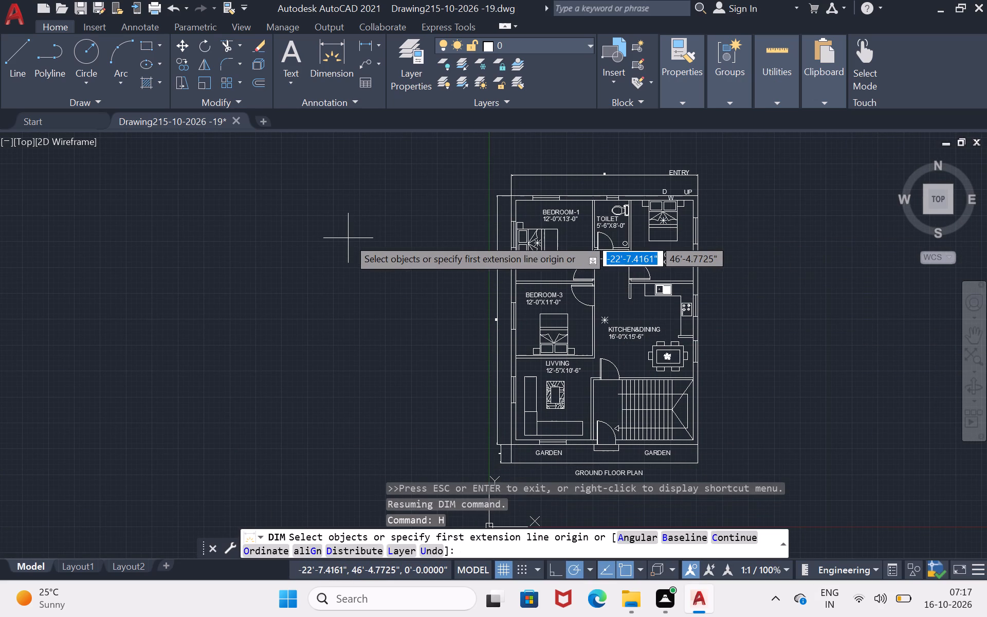
{"action": "key", "text": "Escape"}
{"action": "key", "text": "h"}
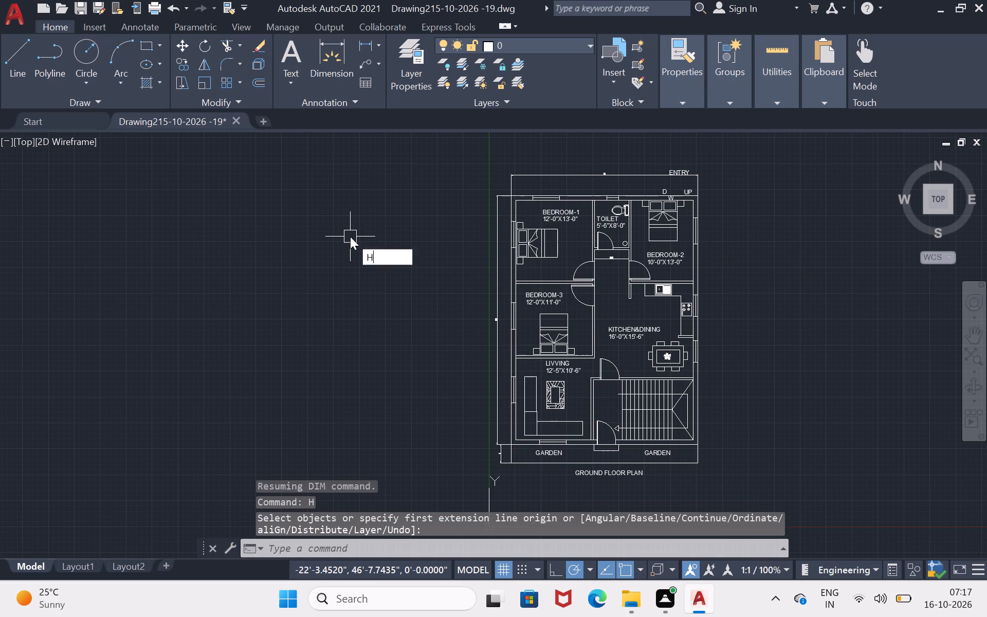
{"action": "key", "text": "Return"}
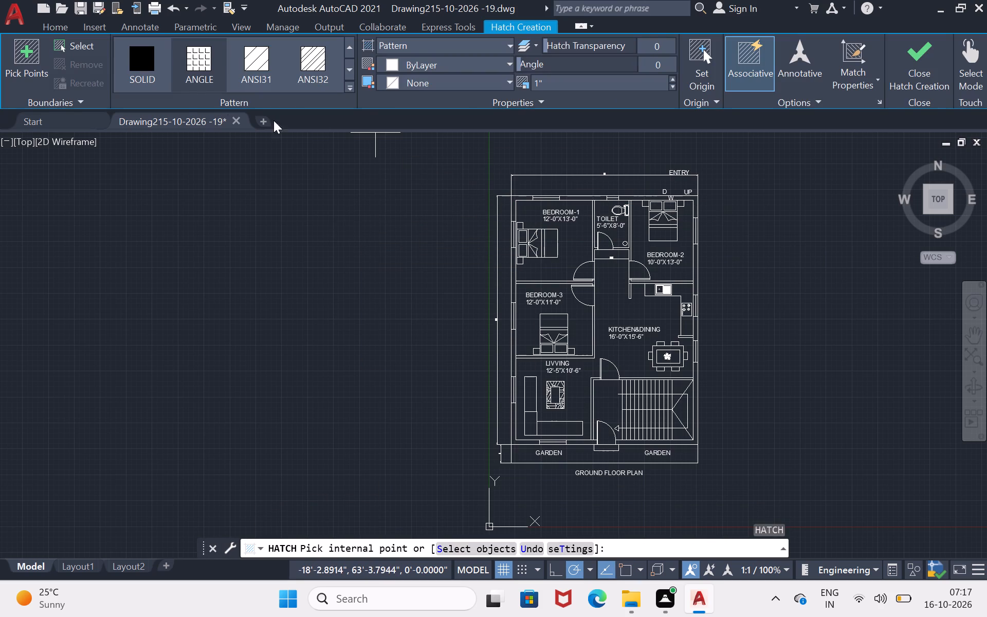
{"action": "left_click", "coordinate": [396, 67]}
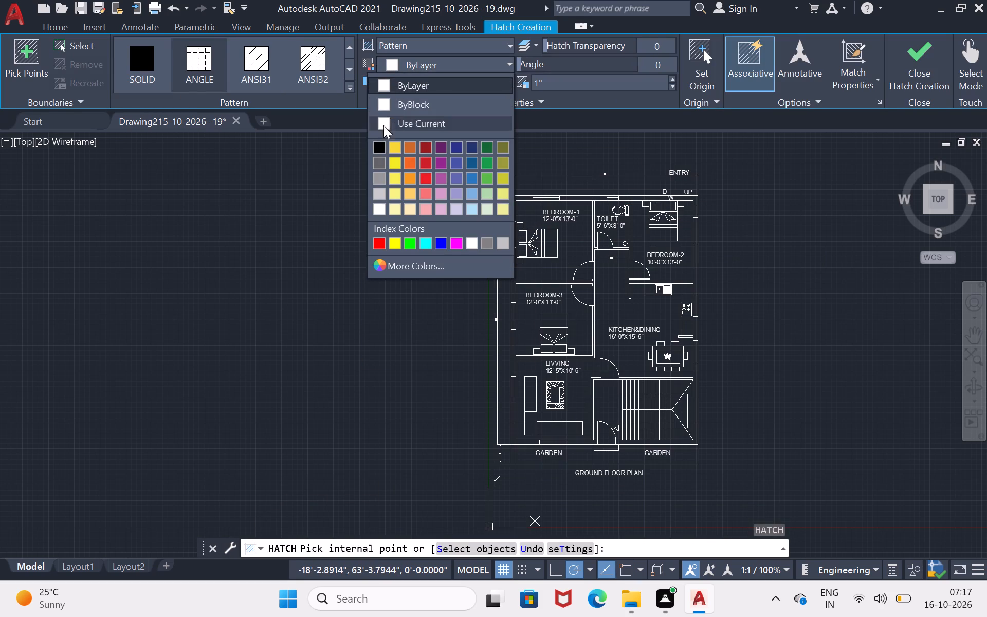
{"action": "left_click", "coordinate": [373, 146]}
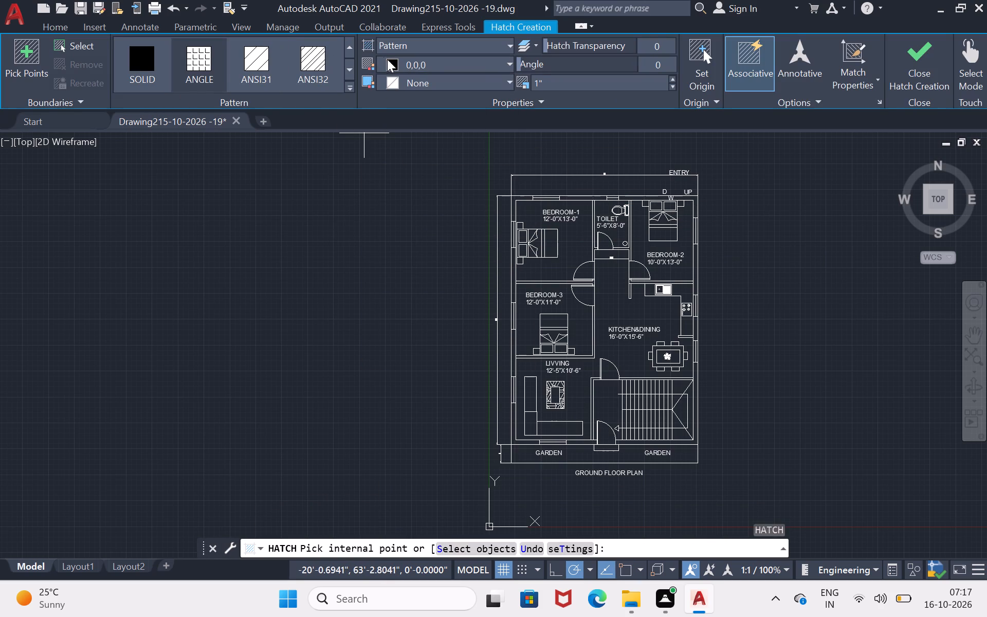
{"action": "left_click", "coordinate": [391, 60]}
{"action": "left_click", "coordinate": [380, 165]}
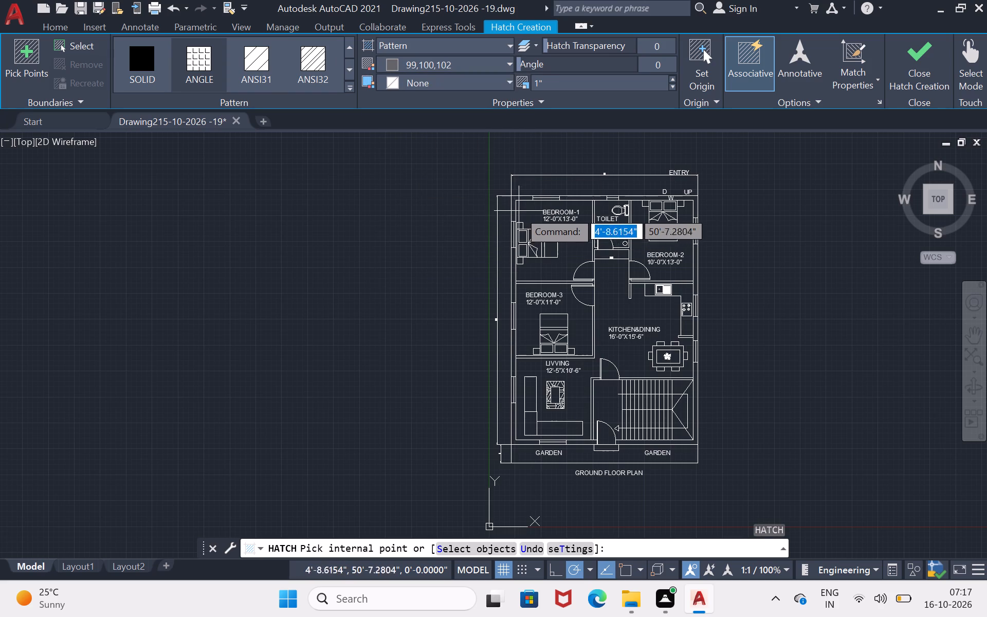
{"action": "scroll", "coordinate": [519, 210], "scroll_direction": "up", "scroll_amount": 2}
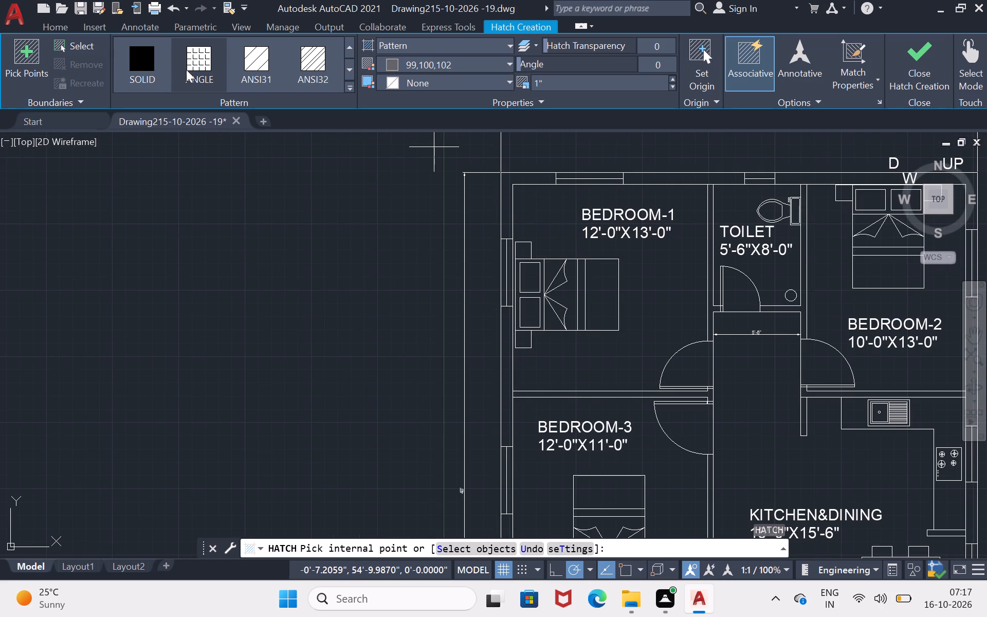
{"action": "left_click", "coordinate": [157, 70]}
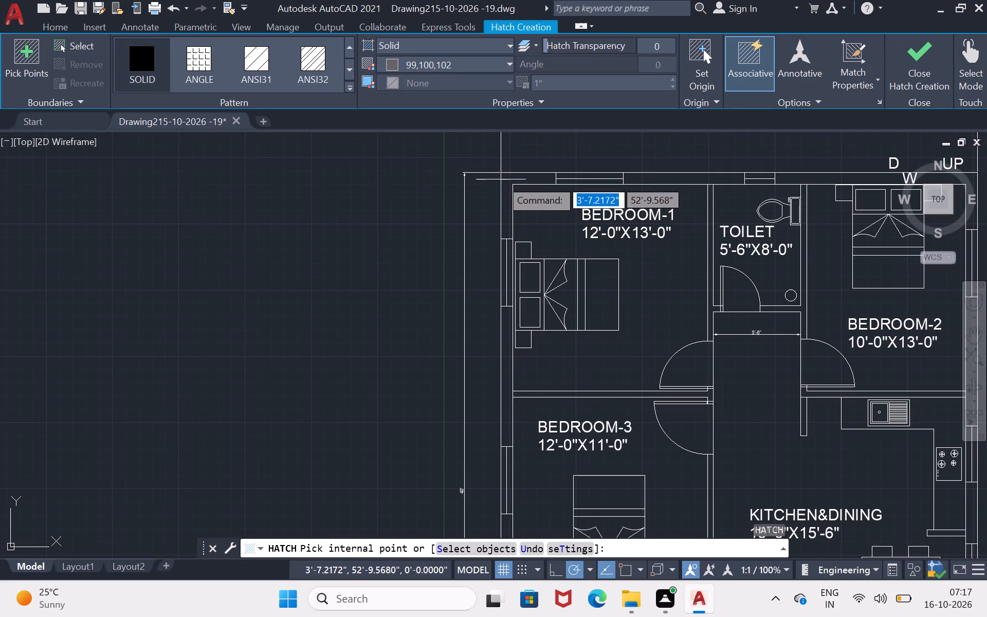
{"action": "left_click", "coordinate": [509, 184]}
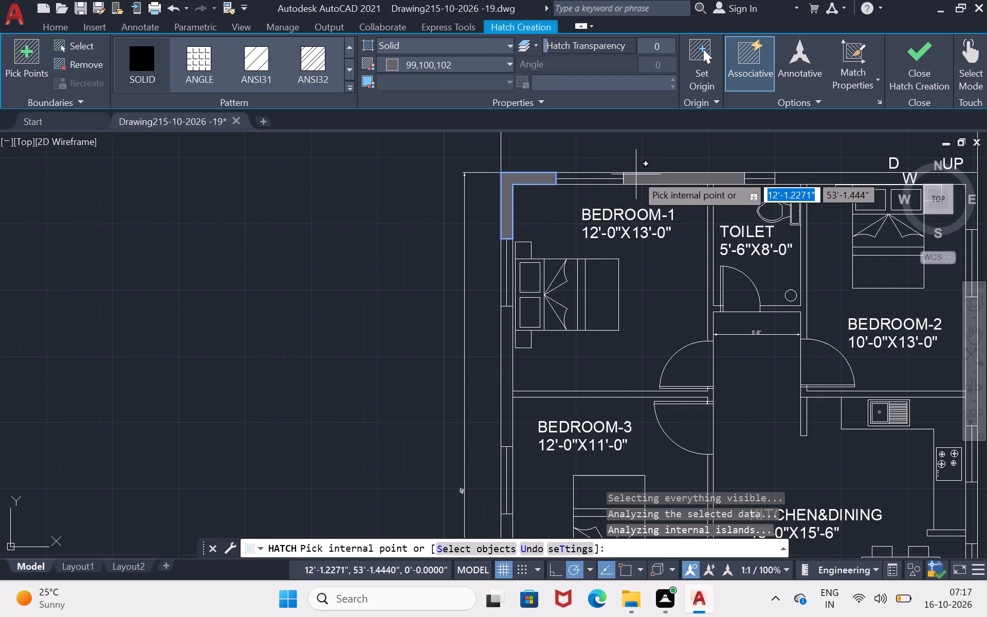
{"action": "left_click", "coordinate": [636, 174]}
{"action": "left_click", "coordinate": [507, 378]}
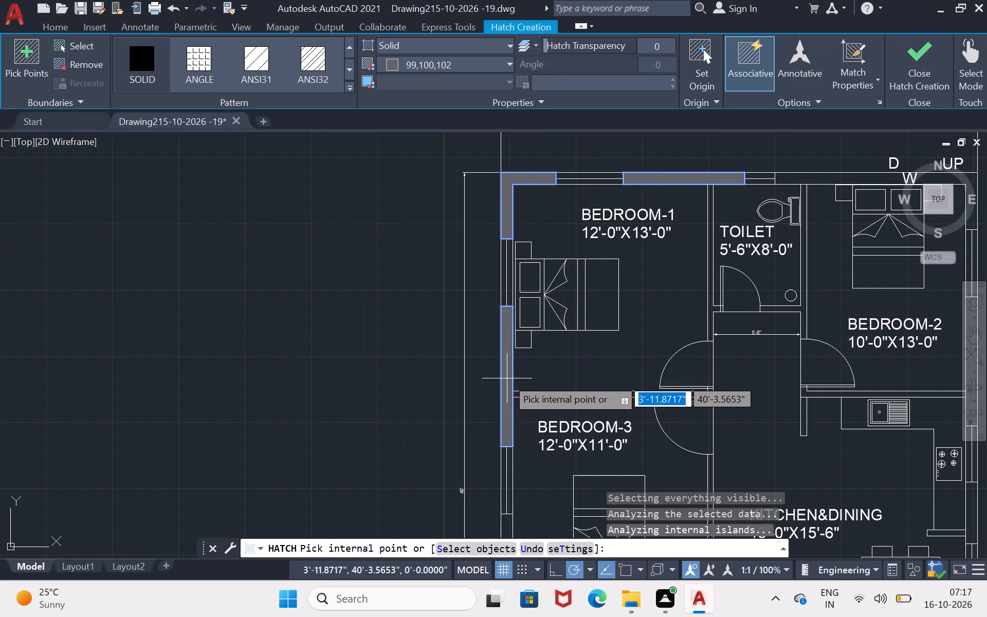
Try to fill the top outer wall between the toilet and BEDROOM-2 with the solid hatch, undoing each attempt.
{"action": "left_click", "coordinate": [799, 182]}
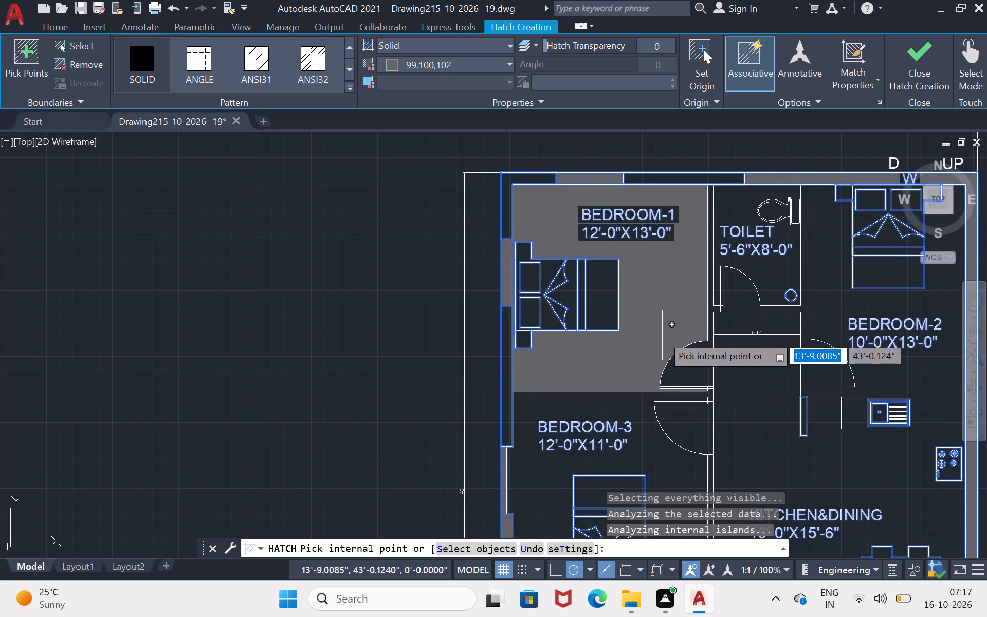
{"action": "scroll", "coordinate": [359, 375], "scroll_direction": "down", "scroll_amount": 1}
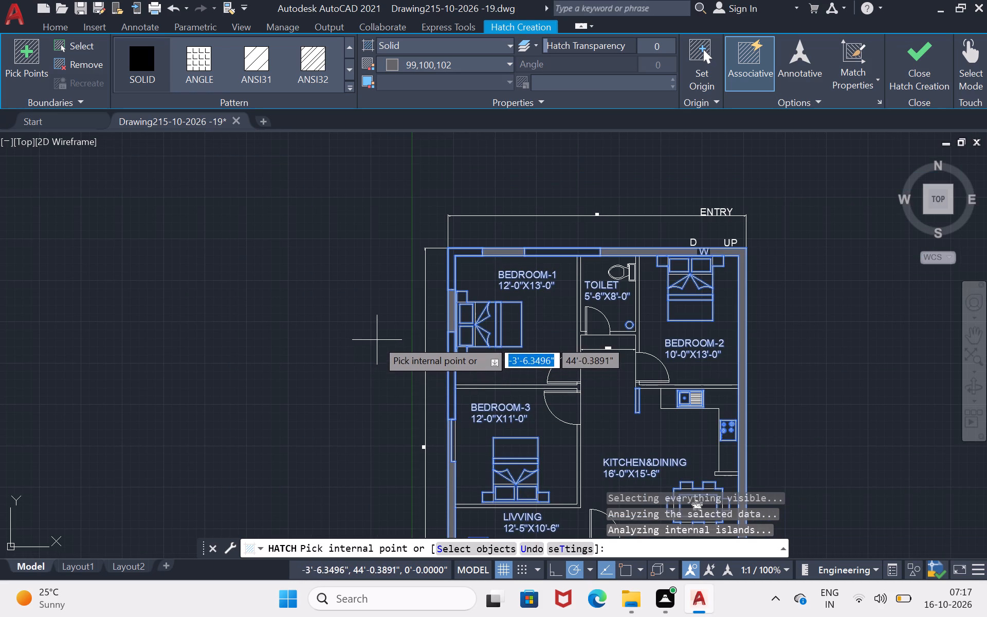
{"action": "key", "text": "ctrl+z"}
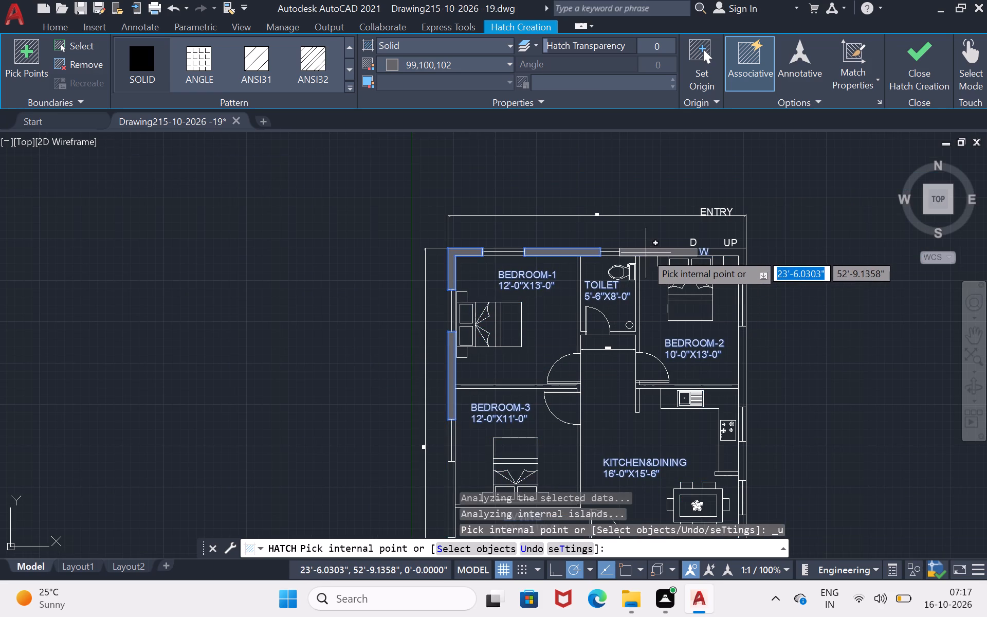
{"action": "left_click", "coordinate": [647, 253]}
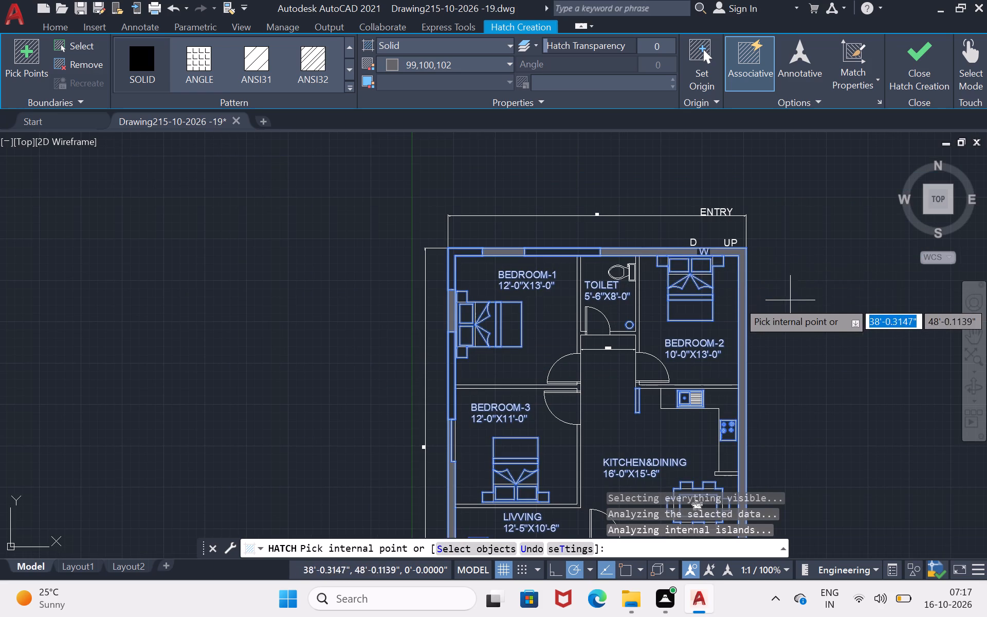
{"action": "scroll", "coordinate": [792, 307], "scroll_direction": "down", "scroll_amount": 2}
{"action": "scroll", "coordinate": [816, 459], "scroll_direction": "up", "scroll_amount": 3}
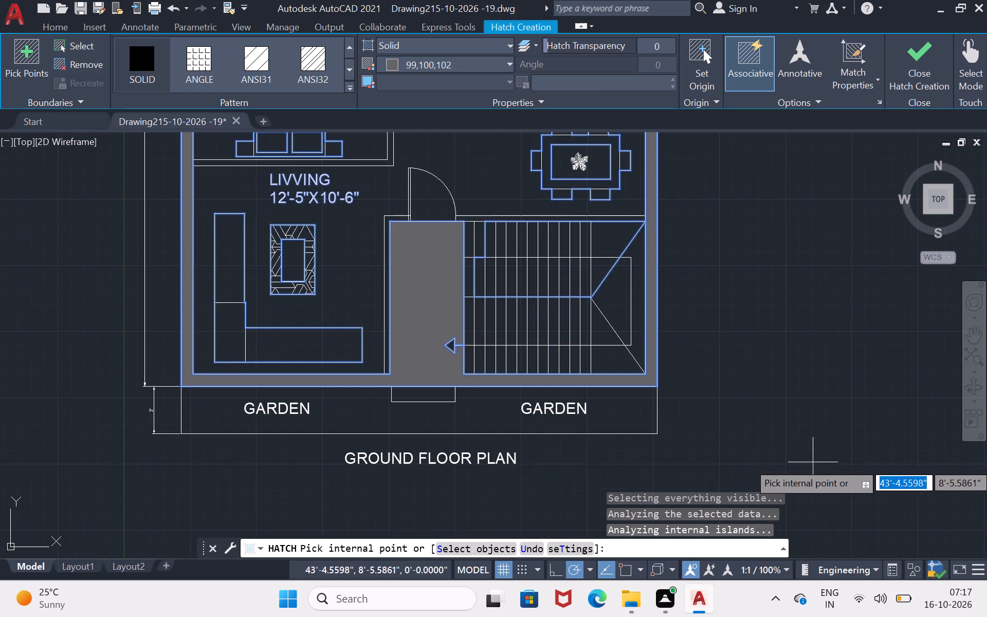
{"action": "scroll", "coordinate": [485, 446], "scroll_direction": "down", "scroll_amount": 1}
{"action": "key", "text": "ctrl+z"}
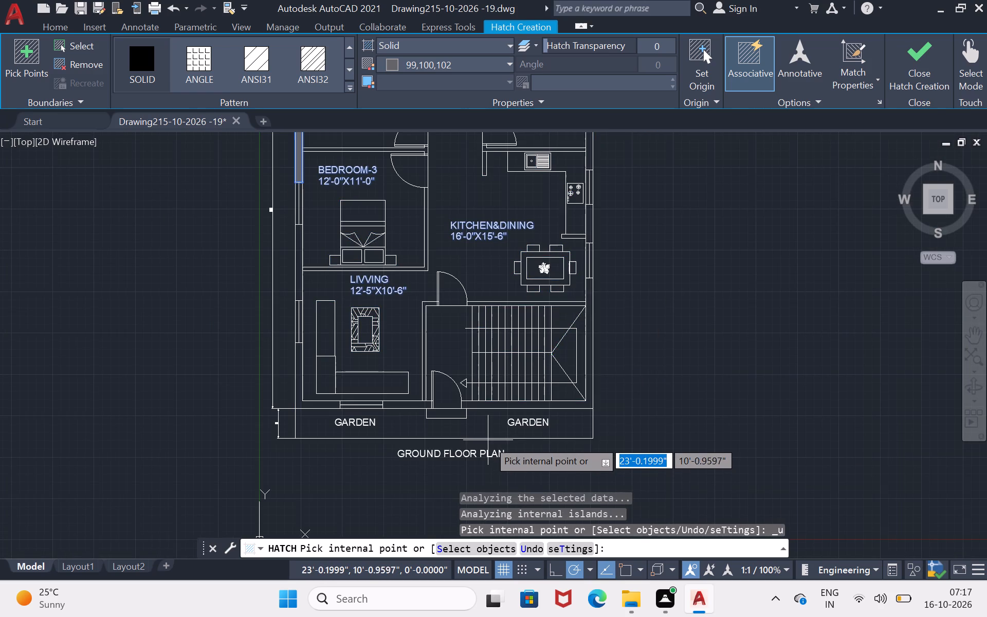
Fill the outer wall segments beside BEDROOM-3, around the living room and stair, and beside the kitchen with the same solid hatch.
{"action": "left_click", "coordinate": [301, 259]}
{"action": "left_click", "coordinate": [297, 374]}
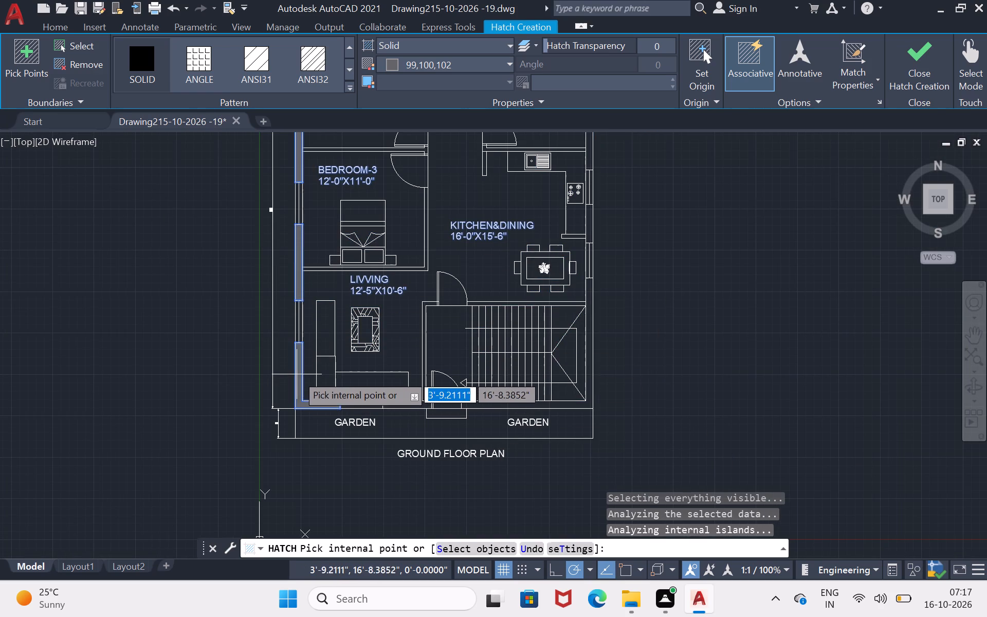
{"action": "left_click", "coordinate": [397, 405]}
{"action": "left_click", "coordinate": [479, 407]}
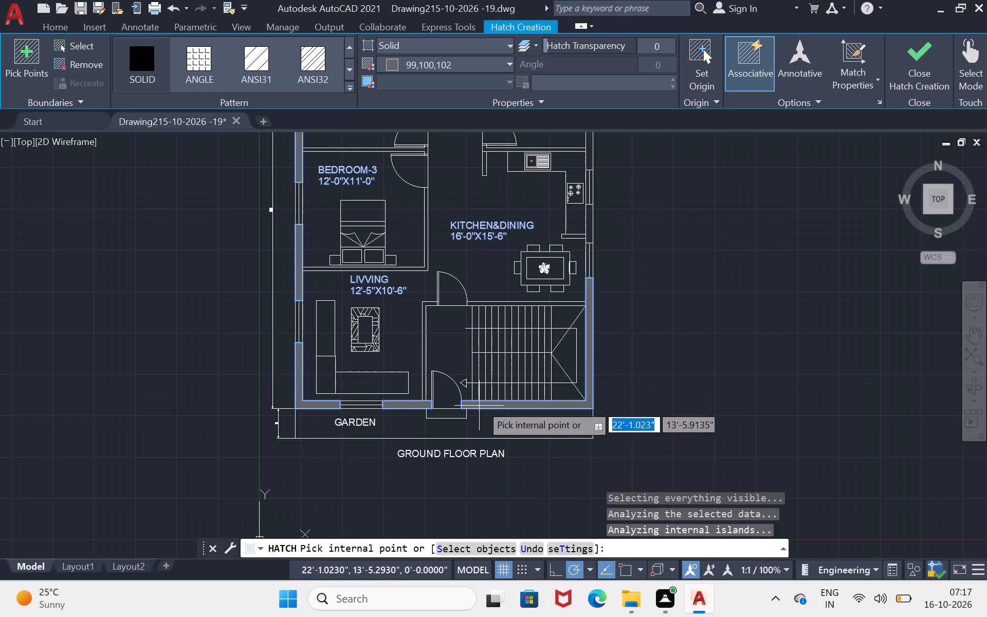
{"action": "left_click", "coordinate": [589, 234]}
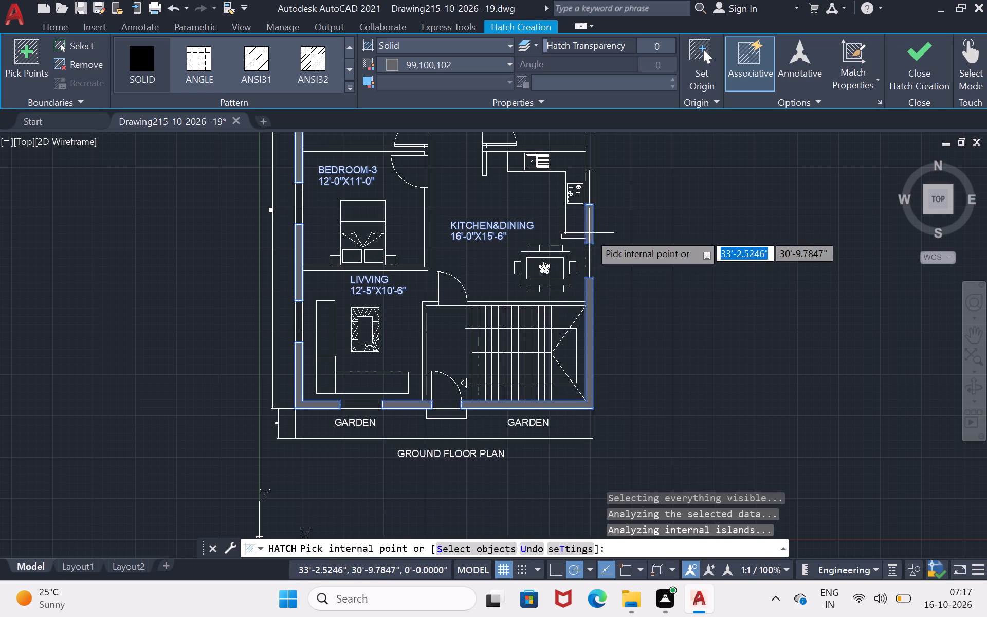
Fill the partition below BEDROOM-2, the one between BEDROOM-1 and BEDROOM-3, and BEDROOM-3's remaining inner walls with the solid hatch.
{"action": "scroll", "coordinate": [583, 154], "scroll_direction": "down", "scroll_amount": 3}
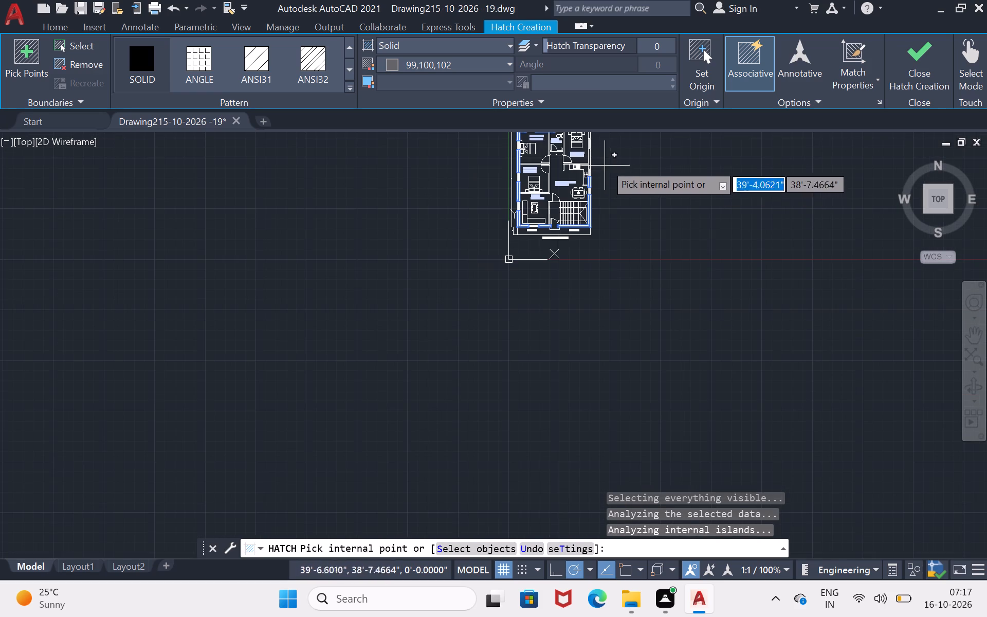
{"action": "scroll", "coordinate": [607, 138], "scroll_direction": "up", "scroll_amount": 4}
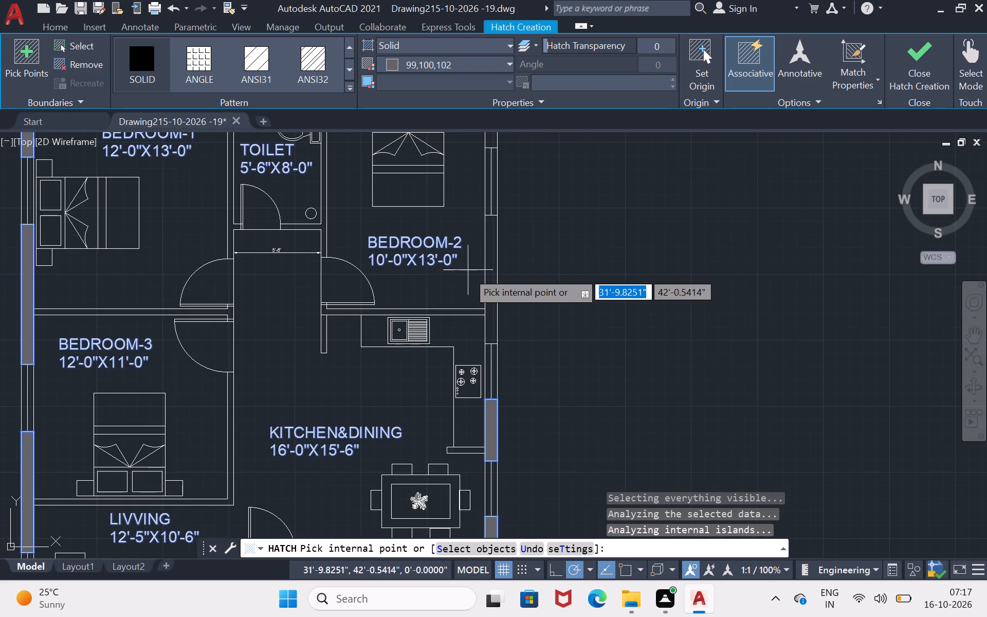
{"action": "left_click", "coordinate": [446, 314]}
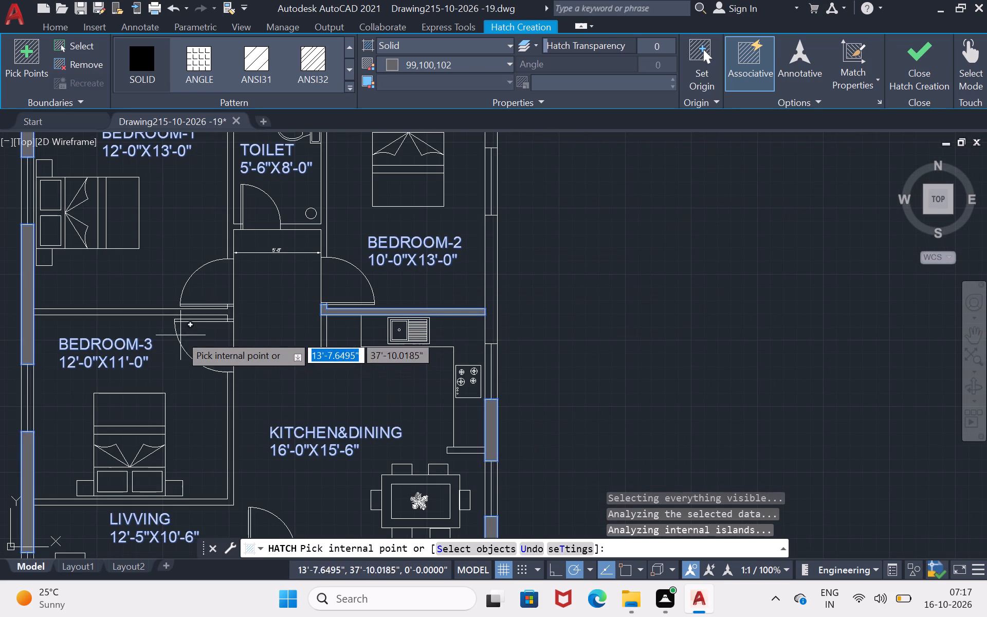
{"action": "left_click", "coordinate": [179, 312]}
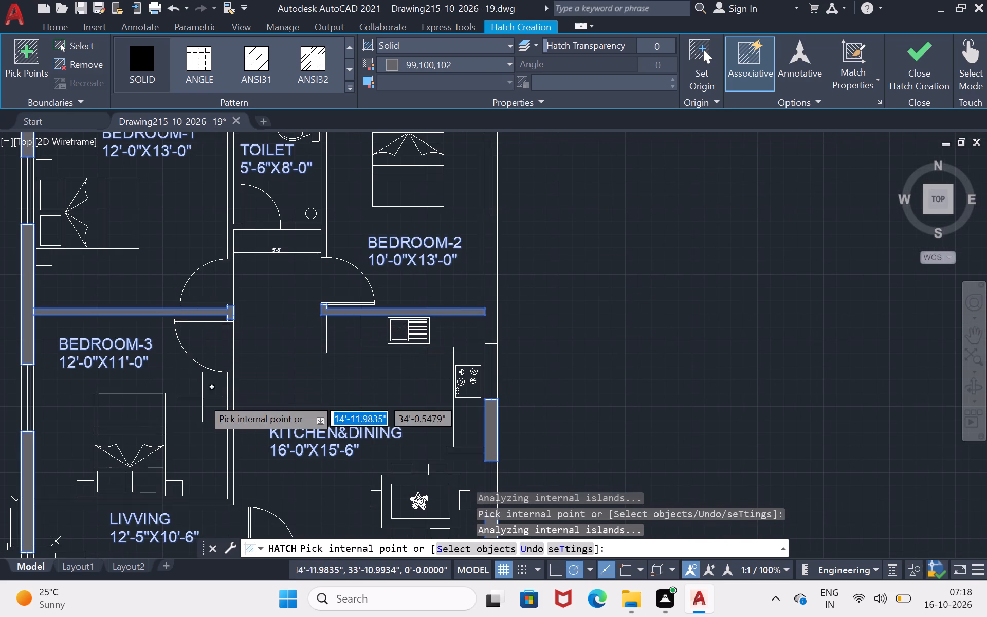
{"action": "left_click", "coordinate": [231, 402]}
Fill the inner walls around the staircase and the two short stub walls at the kitchen counter's ends with the solid hatch.
{"action": "scroll", "coordinate": [234, 400], "scroll_direction": "down", "scroll_amount": 2}
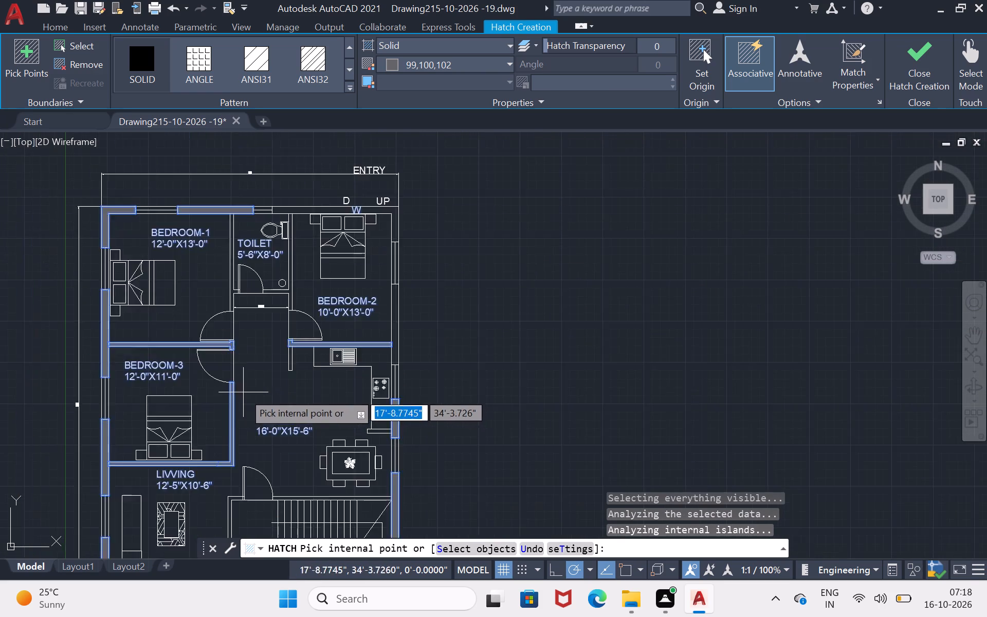
{"action": "scroll", "coordinate": [211, 500], "scroll_direction": "up", "scroll_amount": 2}
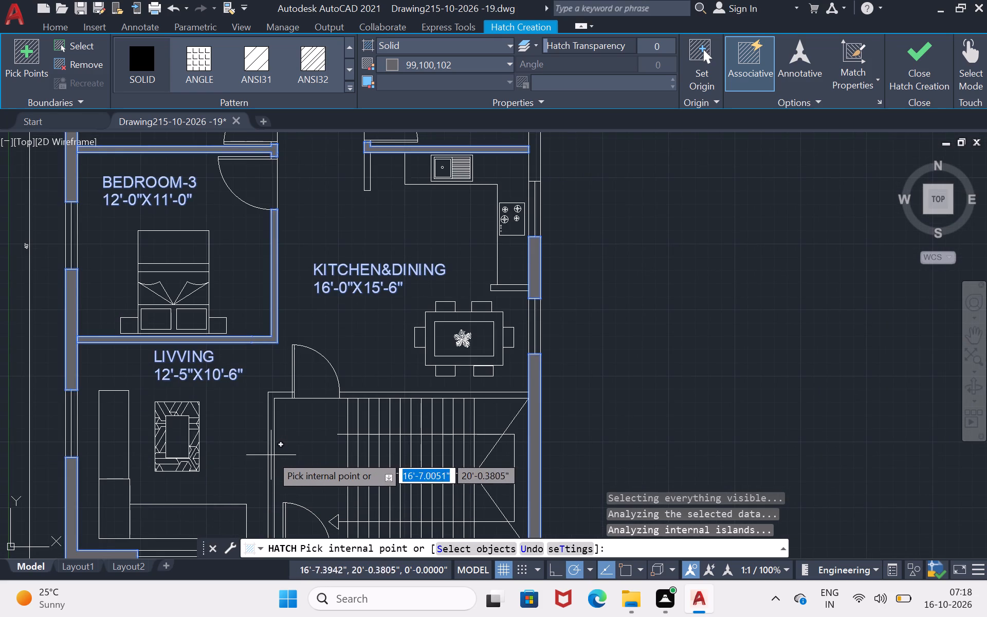
{"action": "left_click", "coordinate": [270, 456]}
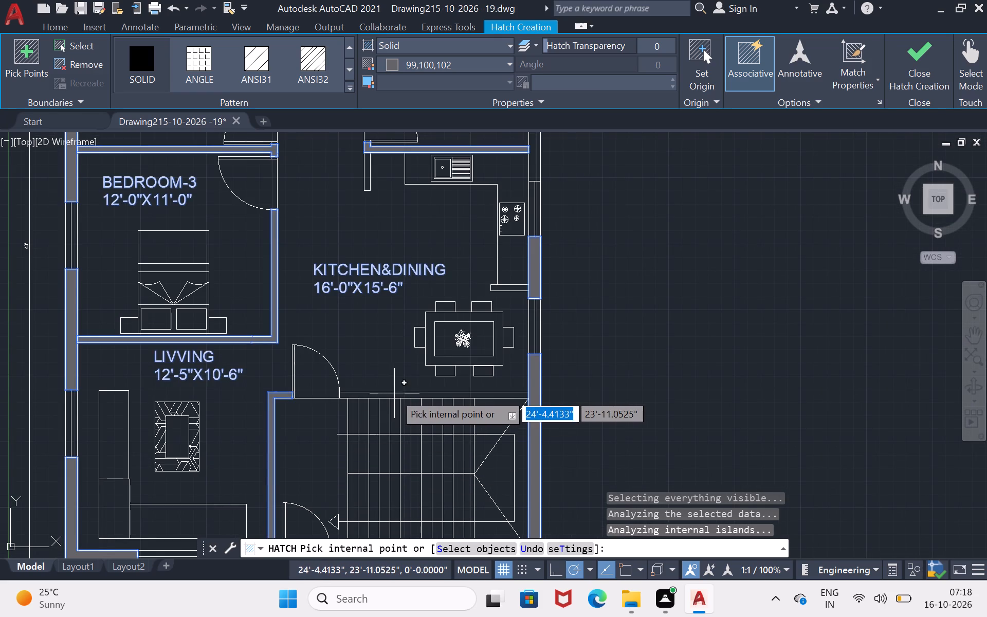
{"action": "left_click", "coordinate": [394, 393]}
{"action": "scroll", "coordinate": [431, 358], "scroll_direction": "down", "scroll_amount": 1}
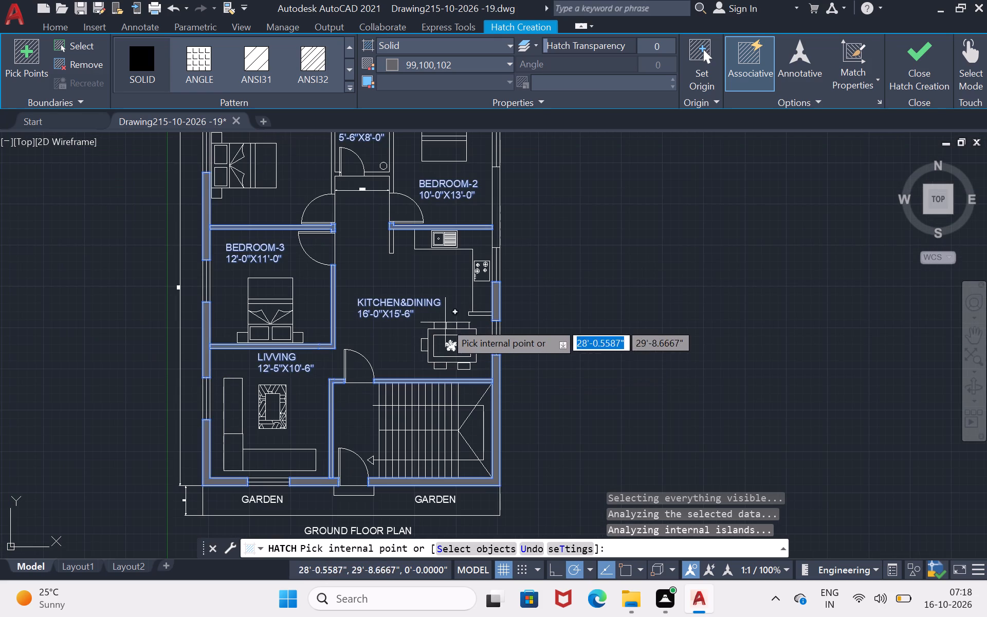
{"action": "scroll", "coordinate": [476, 319], "scroll_direction": "up", "scroll_amount": 1}
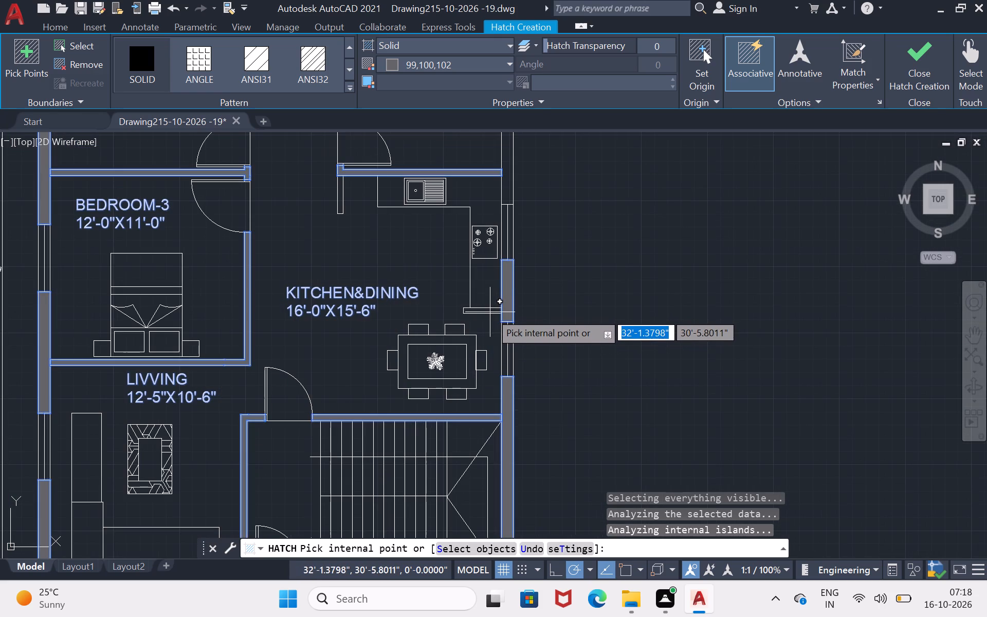
{"action": "left_click", "coordinate": [486, 311]}
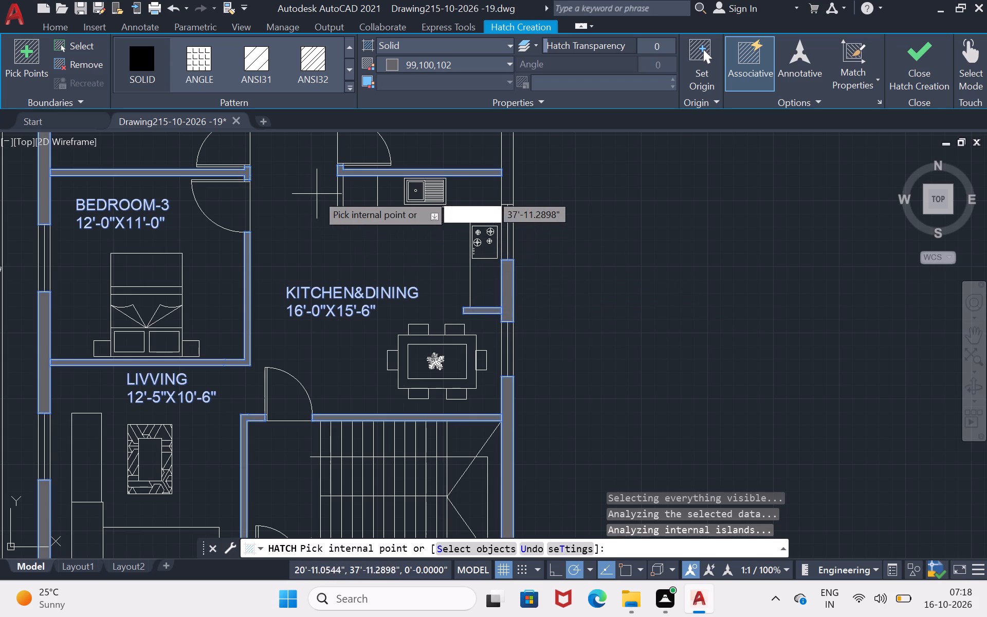
{"action": "left_click", "coordinate": [338, 191]}
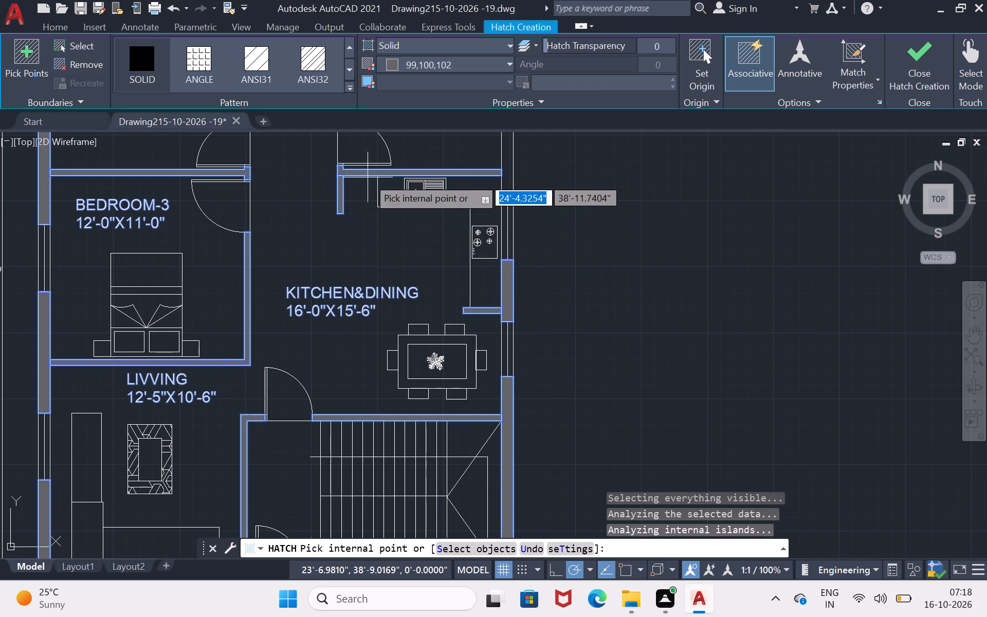
Fill the outer wall segment between the BEDROOM-2 and kitchen windows with the solid hatch.
{"action": "scroll", "coordinate": [506, 175], "scroll_direction": "down", "scroll_amount": 3}
{"action": "scroll", "coordinate": [505, 155], "scroll_direction": "up", "scroll_amount": 2}
{"action": "scroll", "coordinate": [505, 151], "scroll_direction": "down", "scroll_amount": 1}
{"action": "scroll", "coordinate": [505, 150], "scroll_direction": "up", "scroll_amount": 1}
{"action": "left_click", "coordinate": [510, 181]}
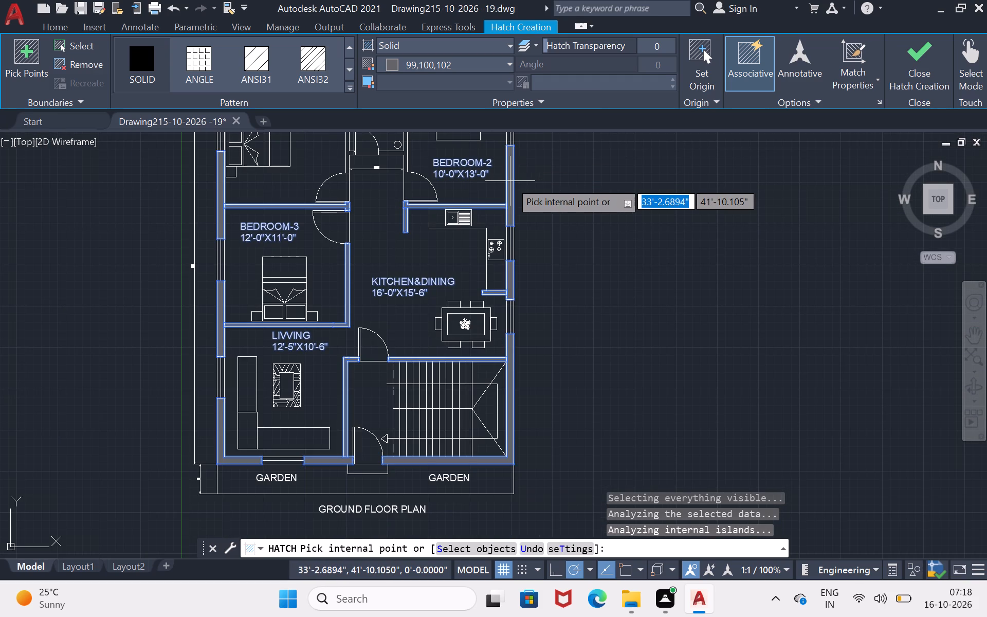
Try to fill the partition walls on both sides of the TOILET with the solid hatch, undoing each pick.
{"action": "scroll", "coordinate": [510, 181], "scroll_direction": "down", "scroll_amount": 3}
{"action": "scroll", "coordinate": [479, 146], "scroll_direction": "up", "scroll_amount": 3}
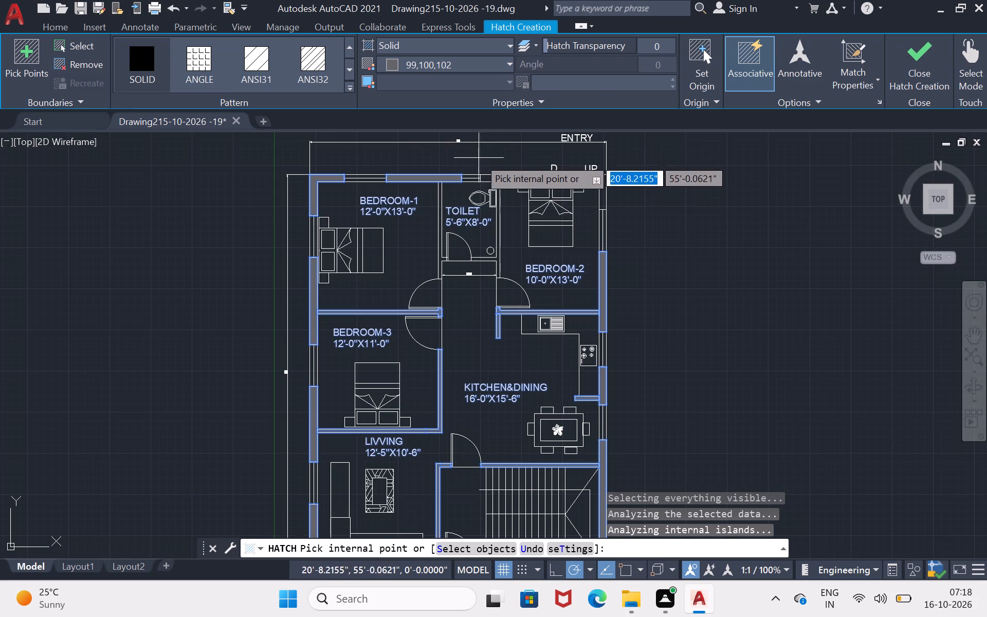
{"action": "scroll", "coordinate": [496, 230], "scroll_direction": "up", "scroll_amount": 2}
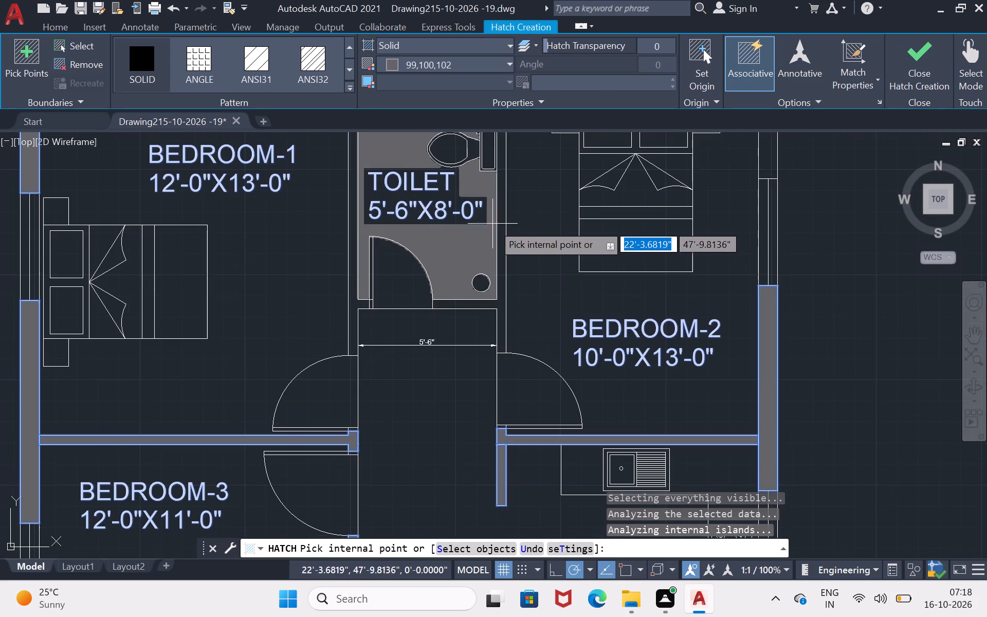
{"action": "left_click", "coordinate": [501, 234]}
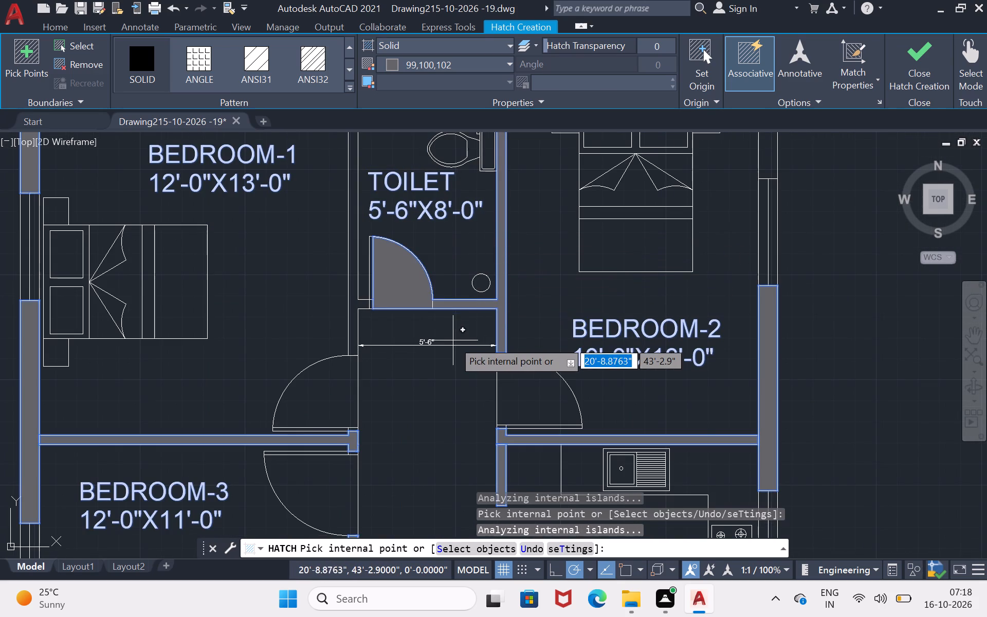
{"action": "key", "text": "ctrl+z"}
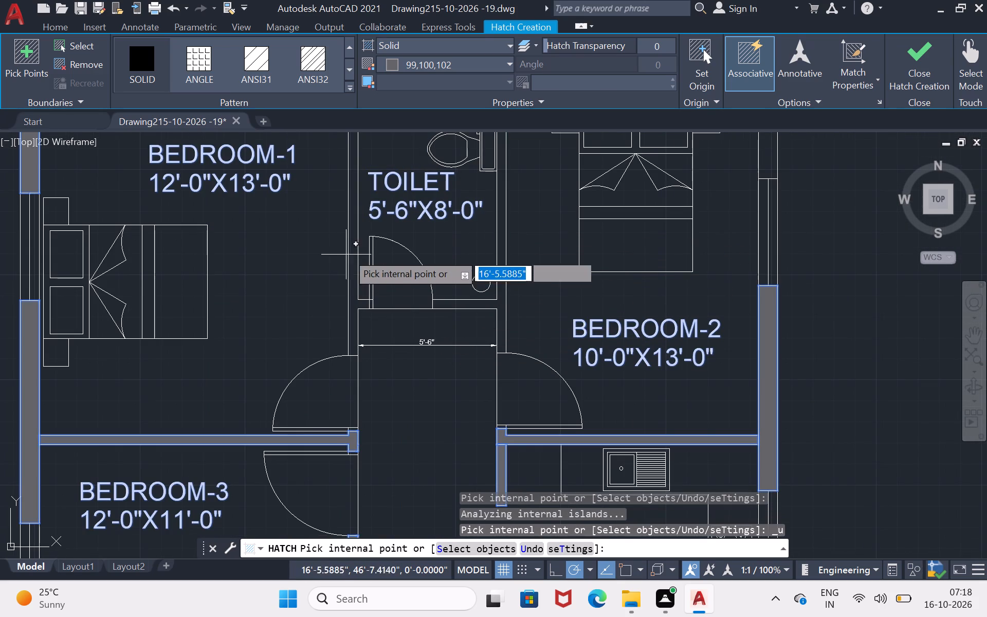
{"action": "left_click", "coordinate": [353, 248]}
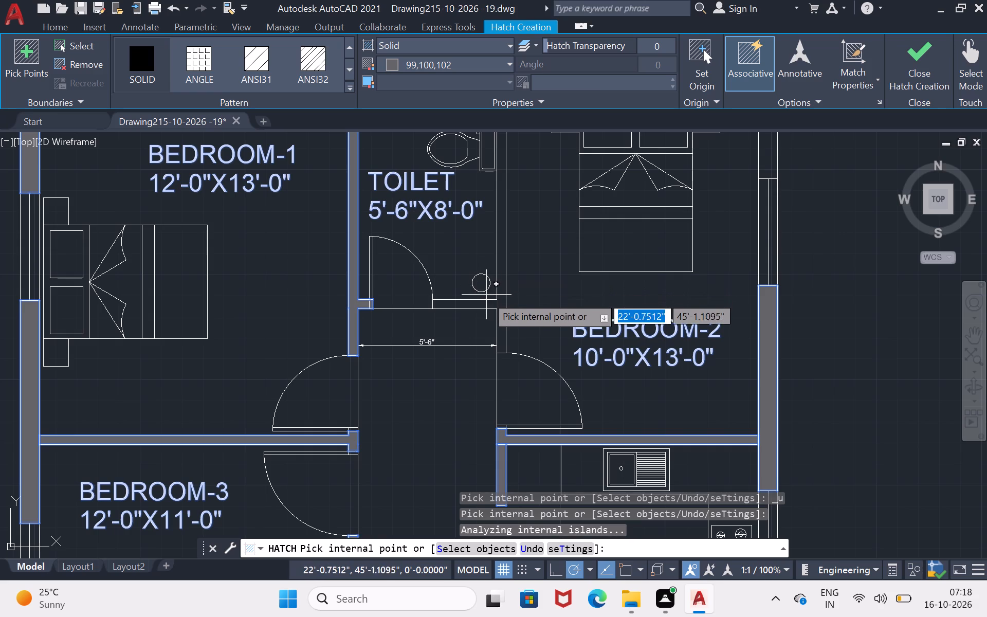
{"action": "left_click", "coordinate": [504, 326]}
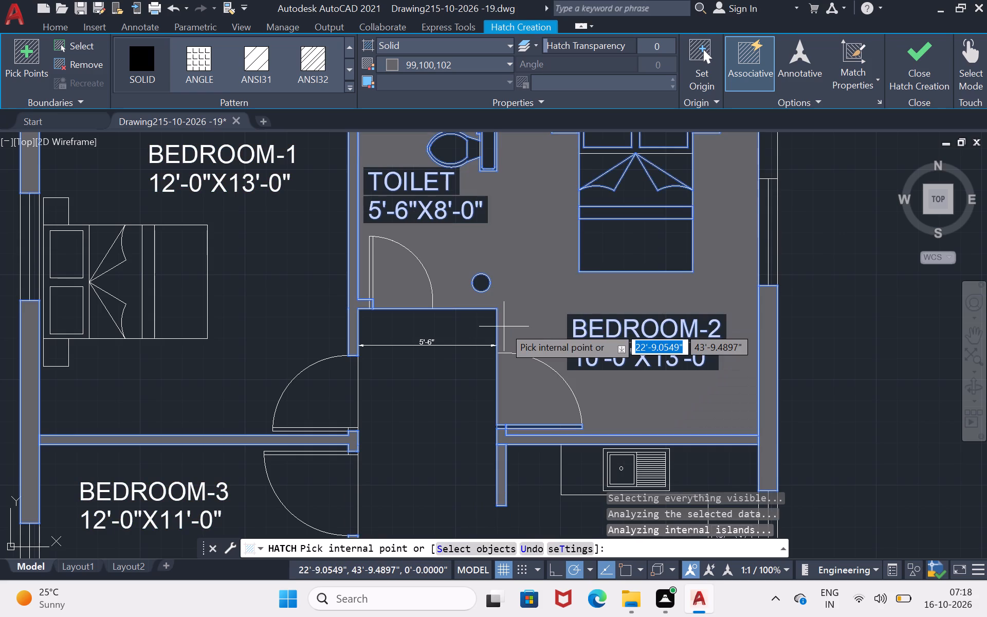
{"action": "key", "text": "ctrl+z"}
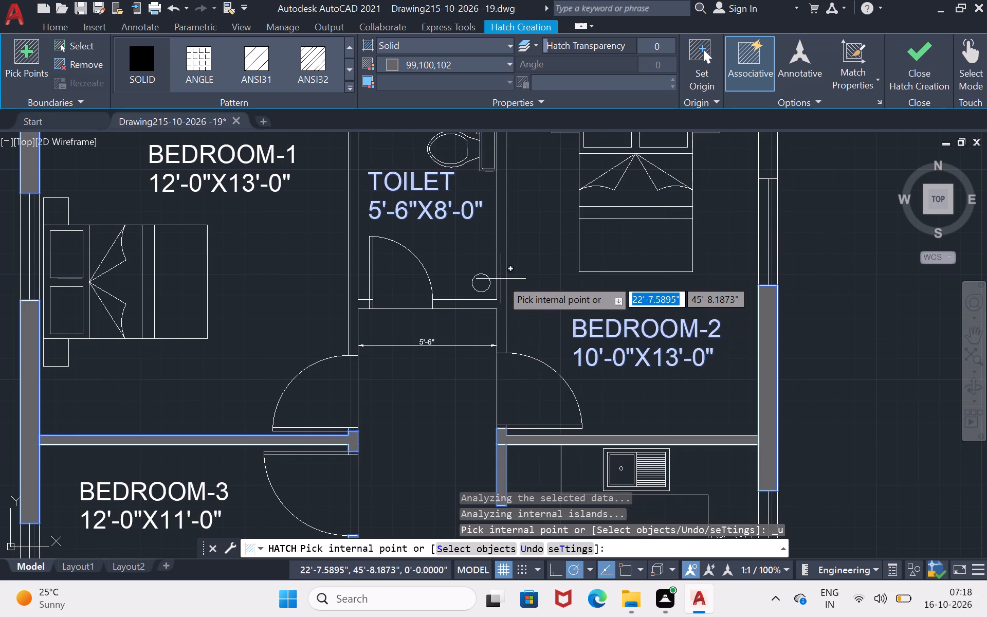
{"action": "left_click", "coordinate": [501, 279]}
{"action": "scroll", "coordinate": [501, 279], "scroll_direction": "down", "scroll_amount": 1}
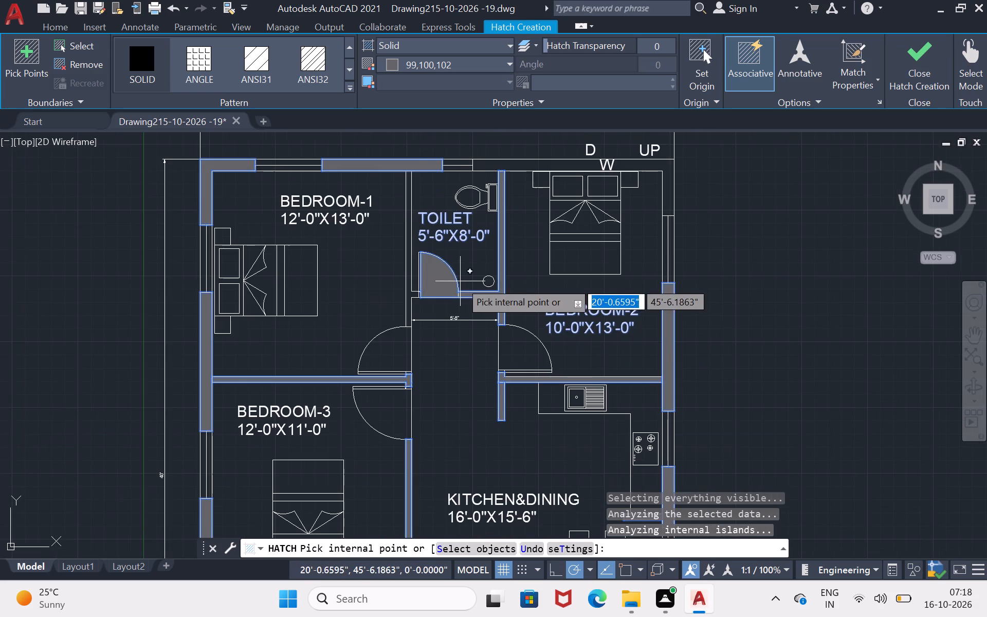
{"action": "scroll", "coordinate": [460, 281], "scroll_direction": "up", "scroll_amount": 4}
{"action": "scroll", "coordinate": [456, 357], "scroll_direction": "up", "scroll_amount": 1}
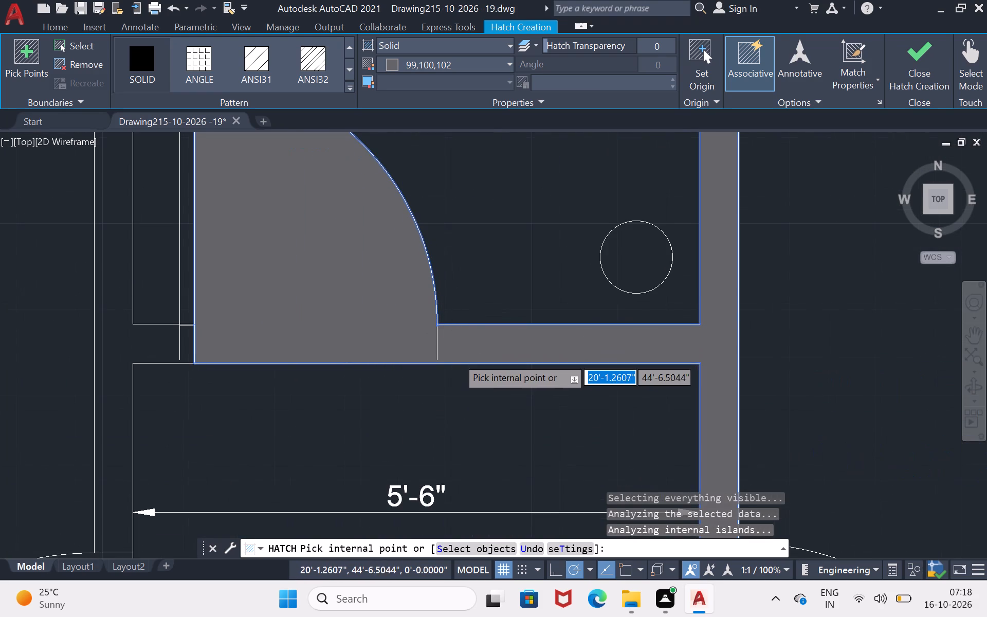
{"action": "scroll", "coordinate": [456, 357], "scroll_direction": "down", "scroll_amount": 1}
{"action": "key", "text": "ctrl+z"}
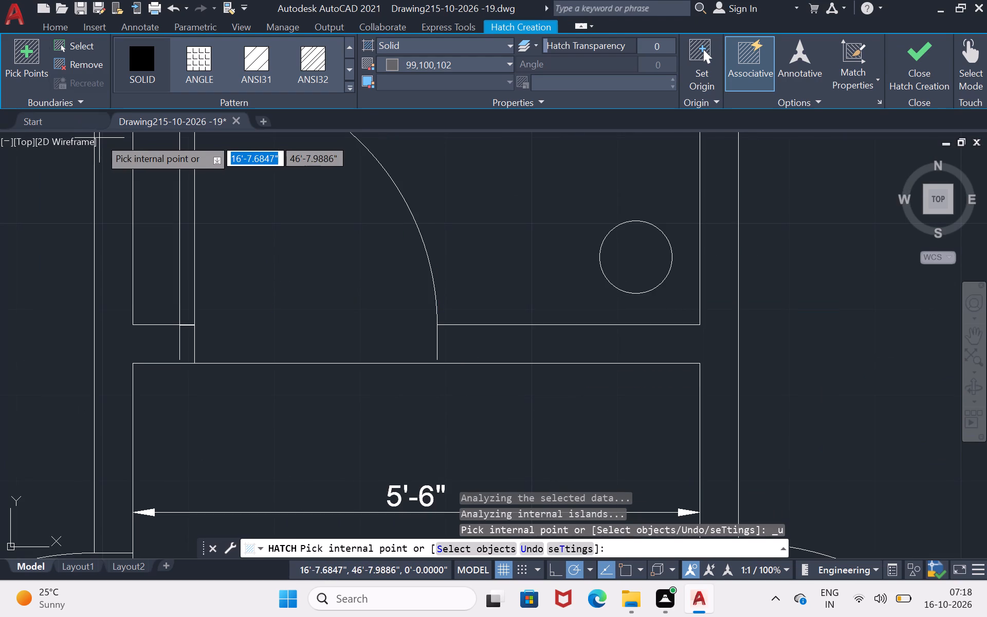
End the hatch command, keeping the wall fills already picked.
{"action": "key", "text": "l"}
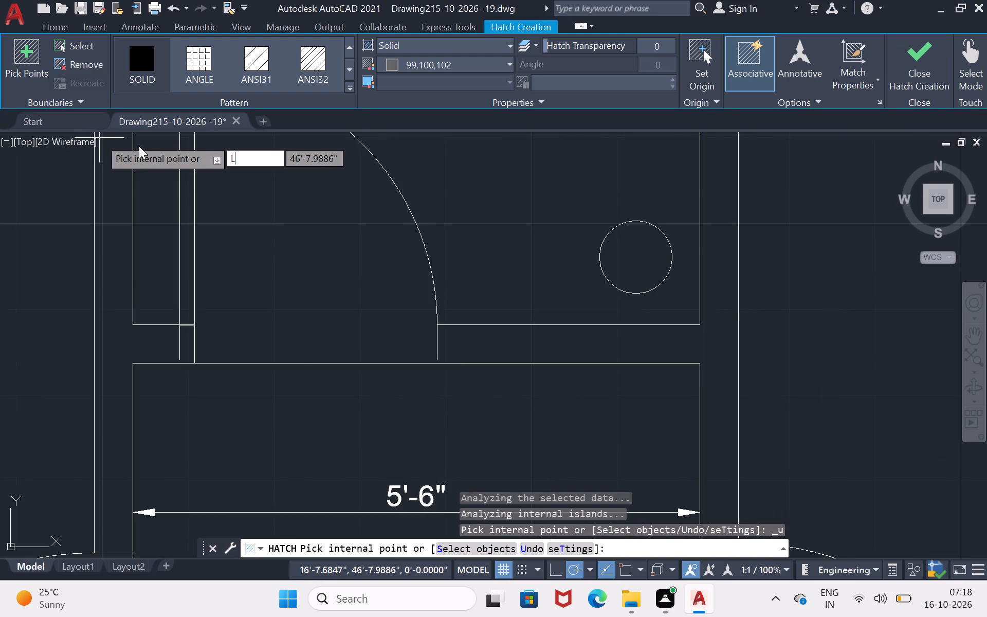
{"action": "scroll", "coordinate": [140, 146], "scroll_direction": "down", "scroll_amount": 1}
{"action": "scroll", "coordinate": [245, 228], "scroll_direction": "down", "scroll_amount": 1}
{"action": "scroll", "coordinate": [303, 252], "scroll_direction": "down", "scroll_amount": 1}
{"action": "scroll", "coordinate": [341, 270], "scroll_direction": "down", "scroll_amount": 1}
{"action": "scroll", "coordinate": [406, 245], "scroll_direction": "down", "scroll_amount": 1}
{"action": "scroll", "coordinate": [406, 245], "scroll_direction": "up", "scroll_amount": 2}
{"action": "scroll", "coordinate": [410, 244], "scroll_direction": "down", "scroll_amount": 1}
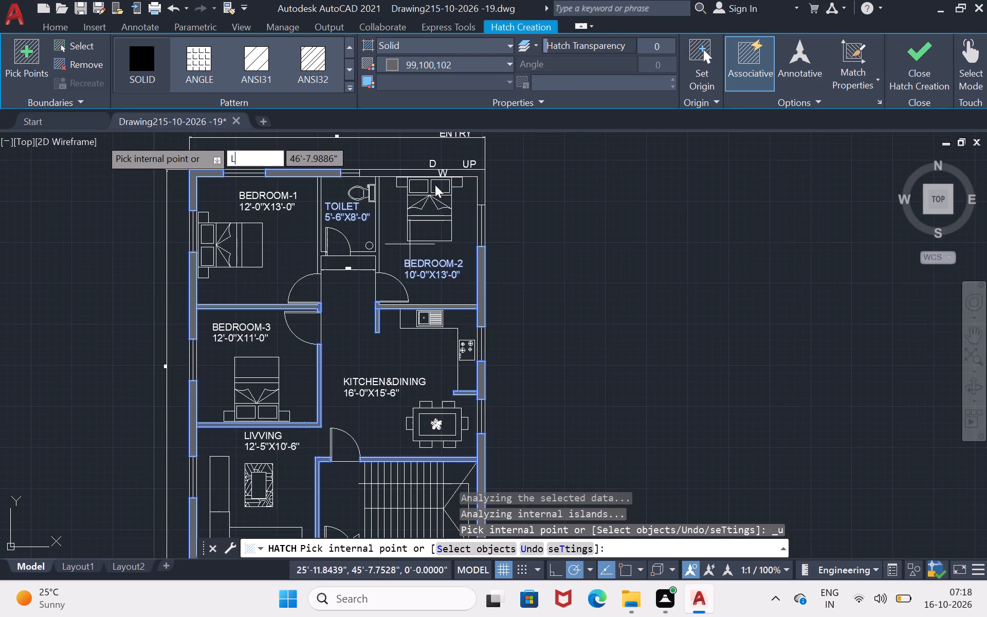
{"action": "key", "text": "Escape"}
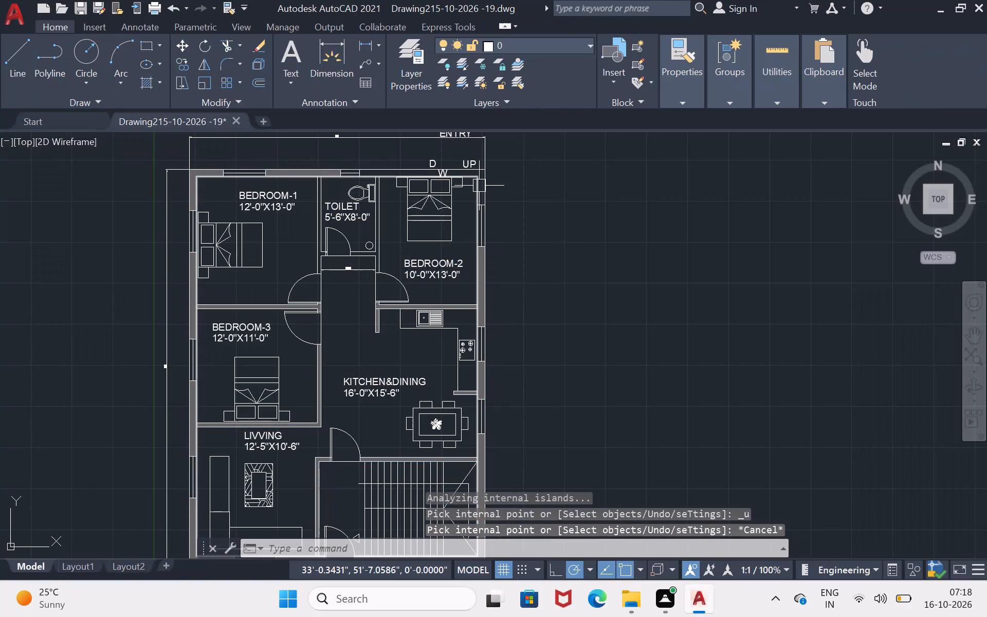
Draw a line about 0.4" long extending the toilet door opening's jamb down to the wall's lower line.
{"action": "scroll", "coordinate": [379, 247], "scroll_direction": "up", "scroll_amount": 3}
{"action": "scroll", "coordinate": [357, 328], "scroll_direction": "up", "scroll_amount": 2}
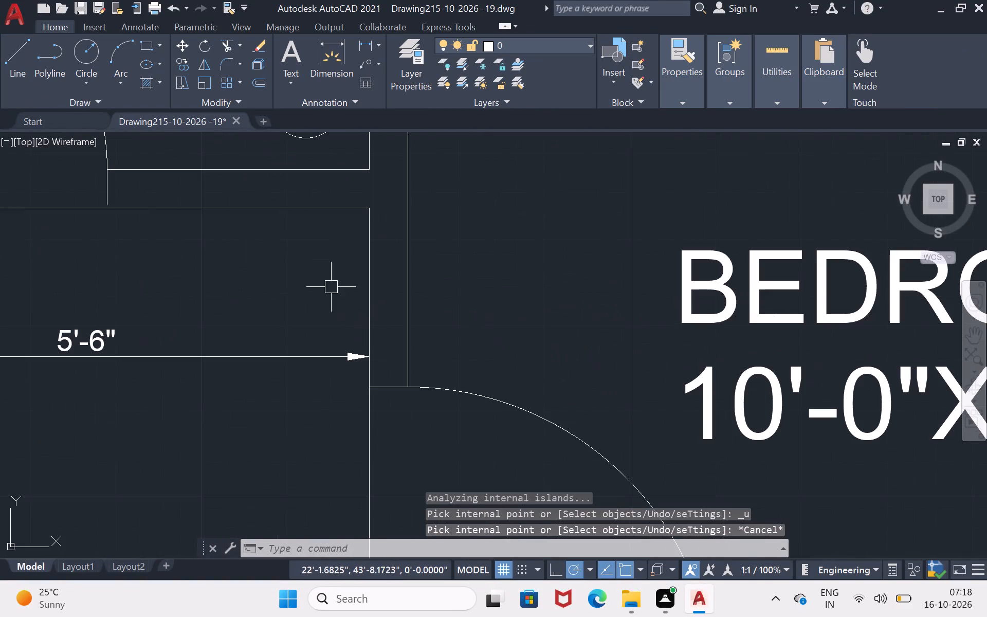
{"action": "scroll", "coordinate": [84, 194], "scroll_direction": "up", "scroll_amount": 3}
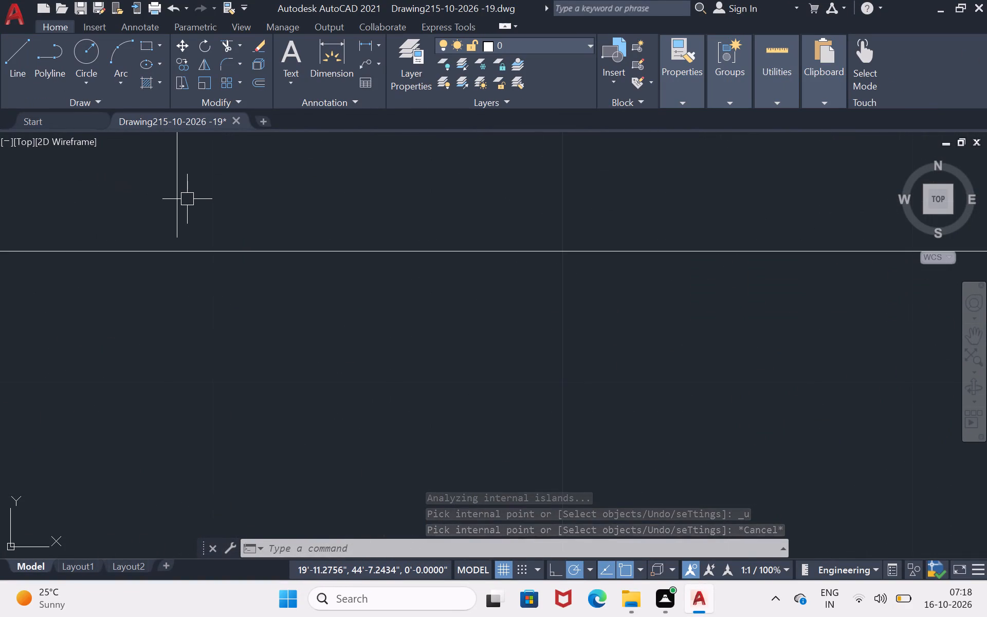
{"action": "key", "text": "l"}
{"action": "key", "text": "Return"}
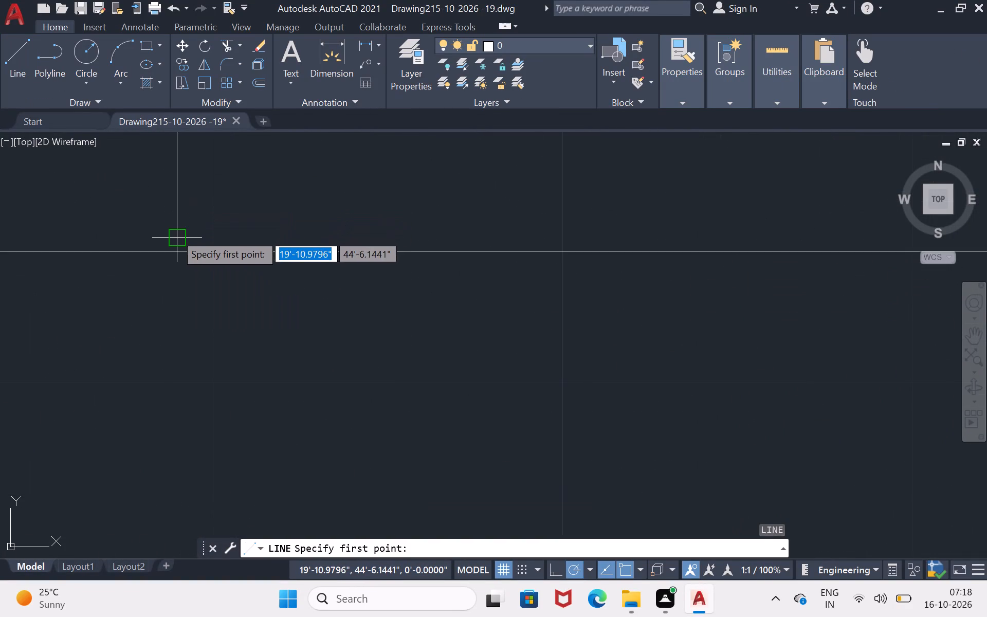
{"action": "left_click_drag", "start_coordinate": [175, 233], "coordinate": [173, 239]}
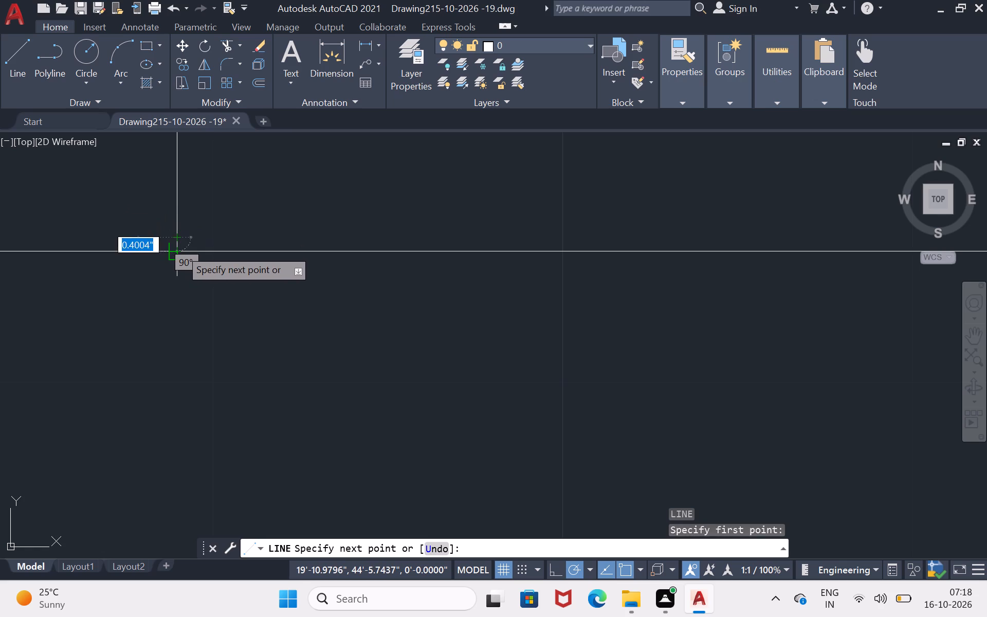
{"action": "left_click", "coordinate": [180, 249]}
{"action": "key", "text": "Return"}
{"action": "scroll", "coordinate": [186, 241], "scroll_direction": "down", "scroll_amount": 3}
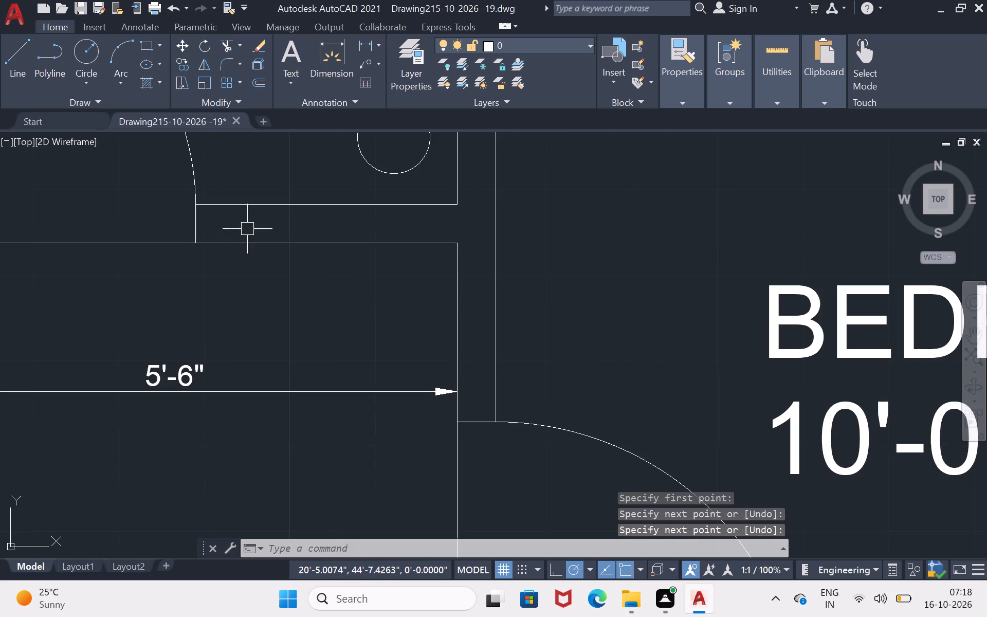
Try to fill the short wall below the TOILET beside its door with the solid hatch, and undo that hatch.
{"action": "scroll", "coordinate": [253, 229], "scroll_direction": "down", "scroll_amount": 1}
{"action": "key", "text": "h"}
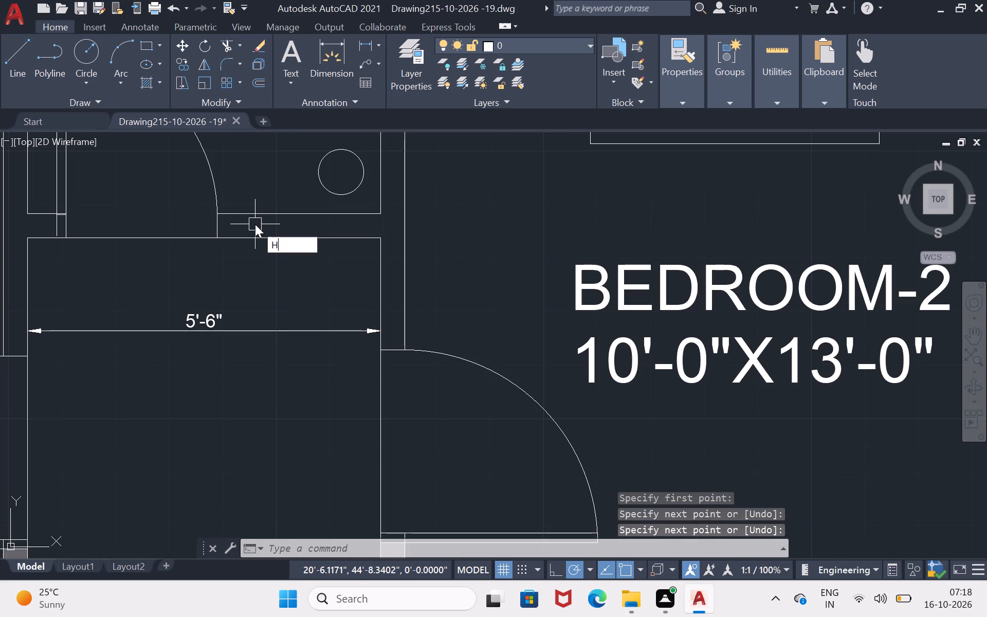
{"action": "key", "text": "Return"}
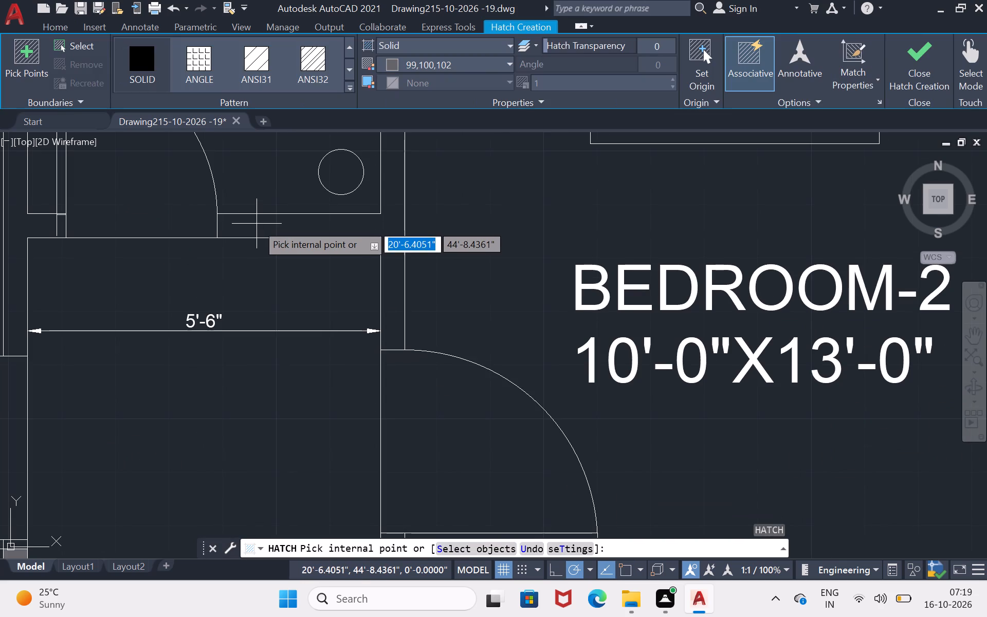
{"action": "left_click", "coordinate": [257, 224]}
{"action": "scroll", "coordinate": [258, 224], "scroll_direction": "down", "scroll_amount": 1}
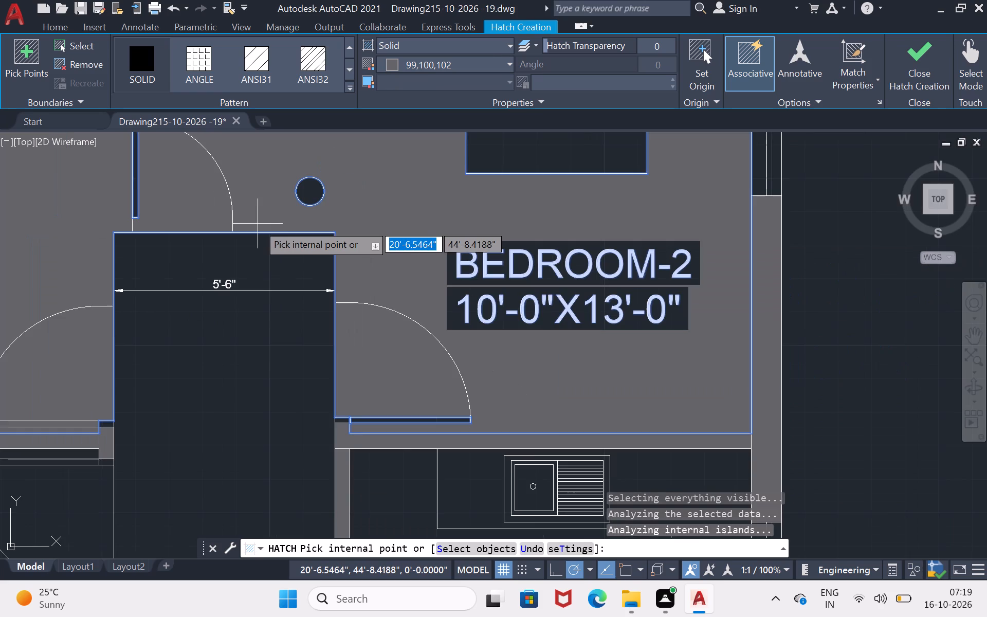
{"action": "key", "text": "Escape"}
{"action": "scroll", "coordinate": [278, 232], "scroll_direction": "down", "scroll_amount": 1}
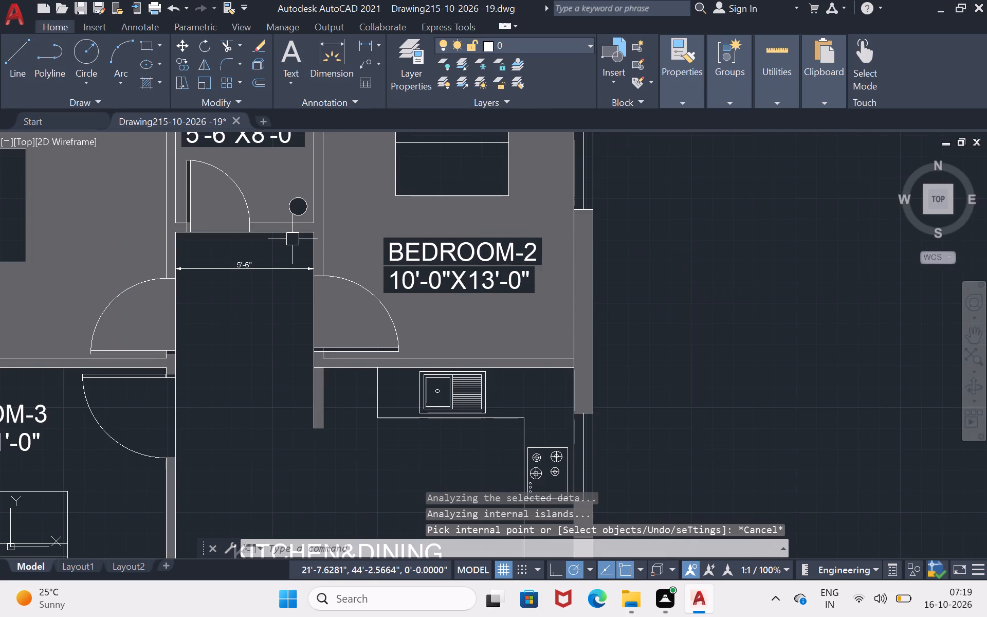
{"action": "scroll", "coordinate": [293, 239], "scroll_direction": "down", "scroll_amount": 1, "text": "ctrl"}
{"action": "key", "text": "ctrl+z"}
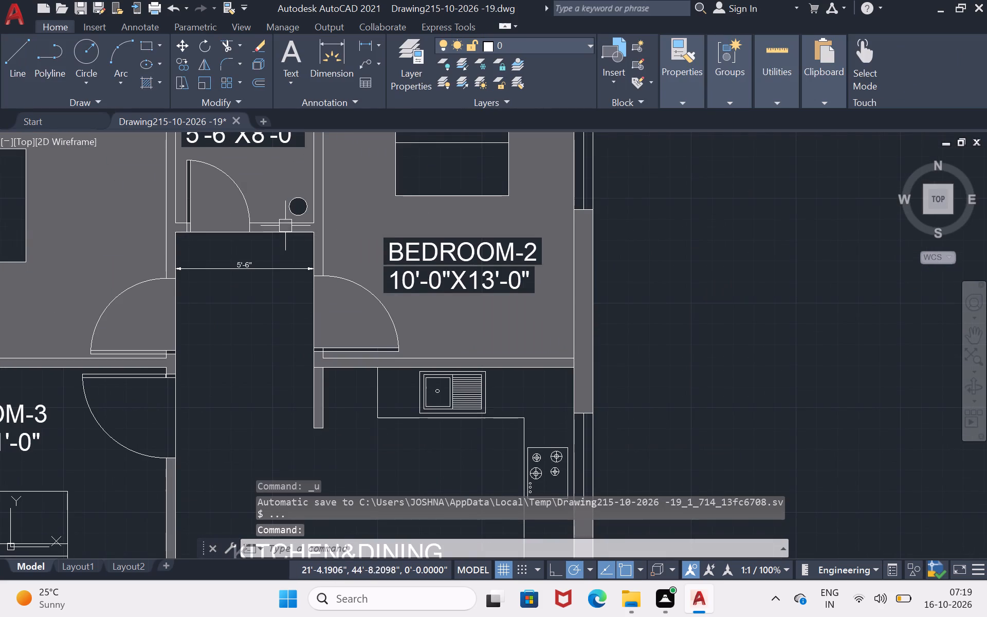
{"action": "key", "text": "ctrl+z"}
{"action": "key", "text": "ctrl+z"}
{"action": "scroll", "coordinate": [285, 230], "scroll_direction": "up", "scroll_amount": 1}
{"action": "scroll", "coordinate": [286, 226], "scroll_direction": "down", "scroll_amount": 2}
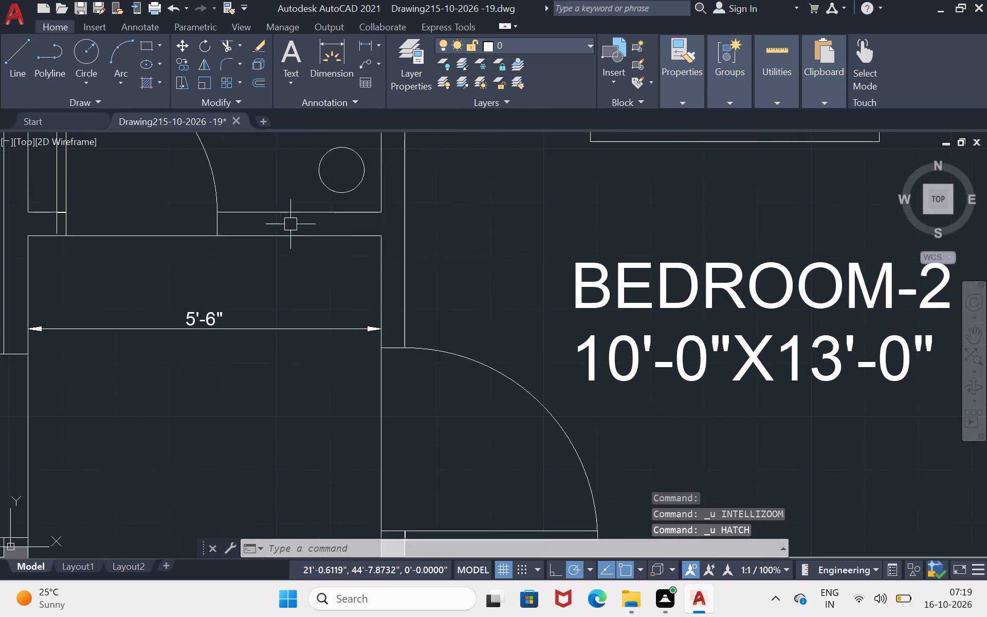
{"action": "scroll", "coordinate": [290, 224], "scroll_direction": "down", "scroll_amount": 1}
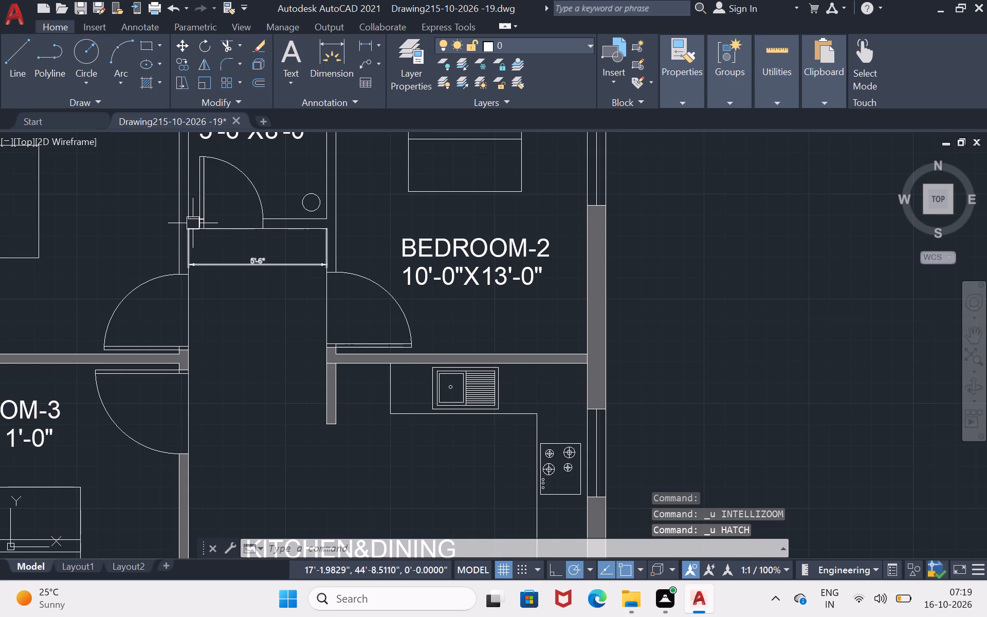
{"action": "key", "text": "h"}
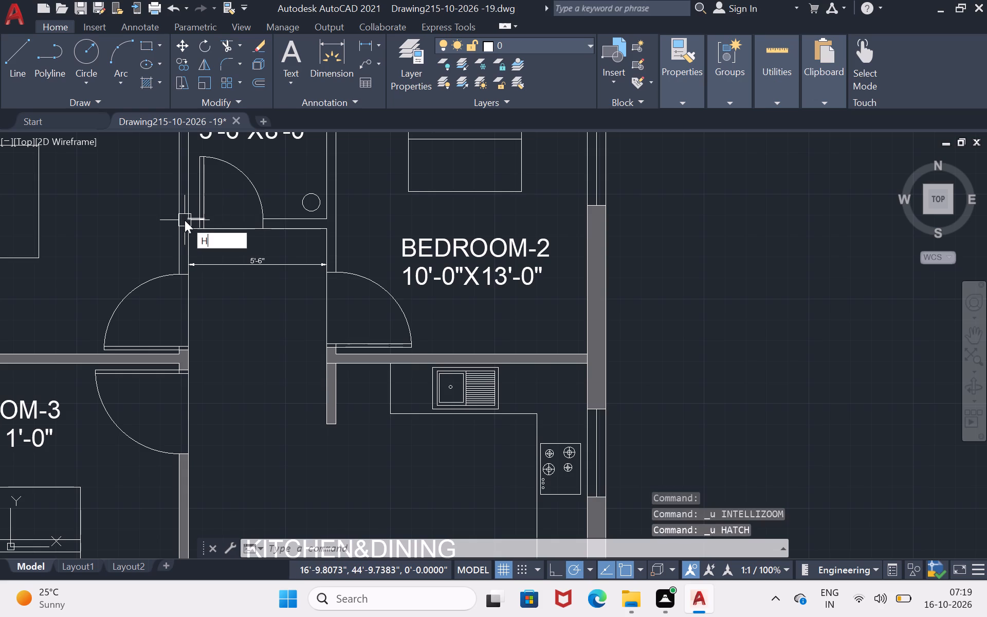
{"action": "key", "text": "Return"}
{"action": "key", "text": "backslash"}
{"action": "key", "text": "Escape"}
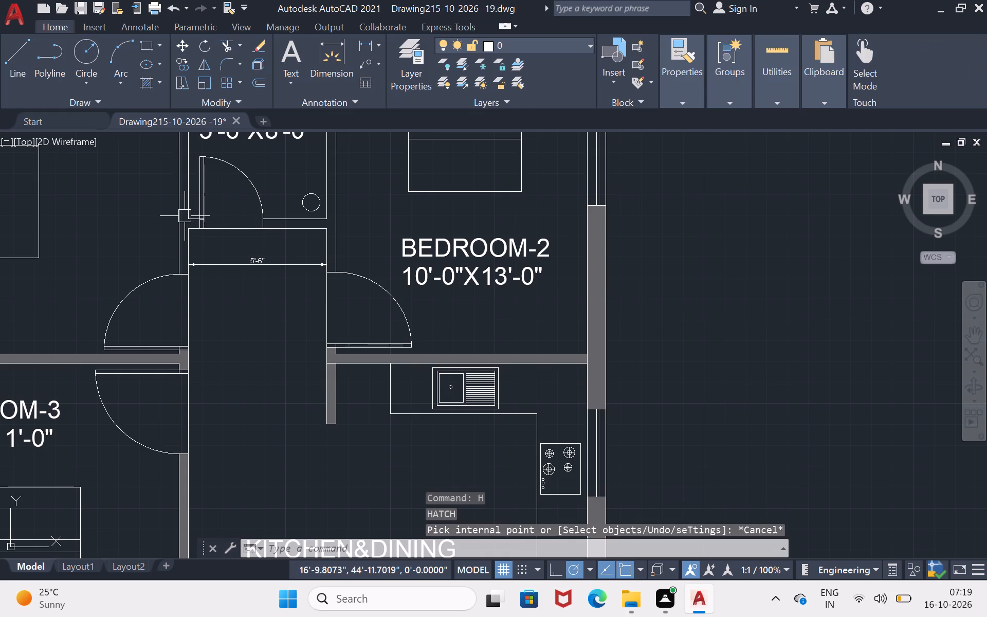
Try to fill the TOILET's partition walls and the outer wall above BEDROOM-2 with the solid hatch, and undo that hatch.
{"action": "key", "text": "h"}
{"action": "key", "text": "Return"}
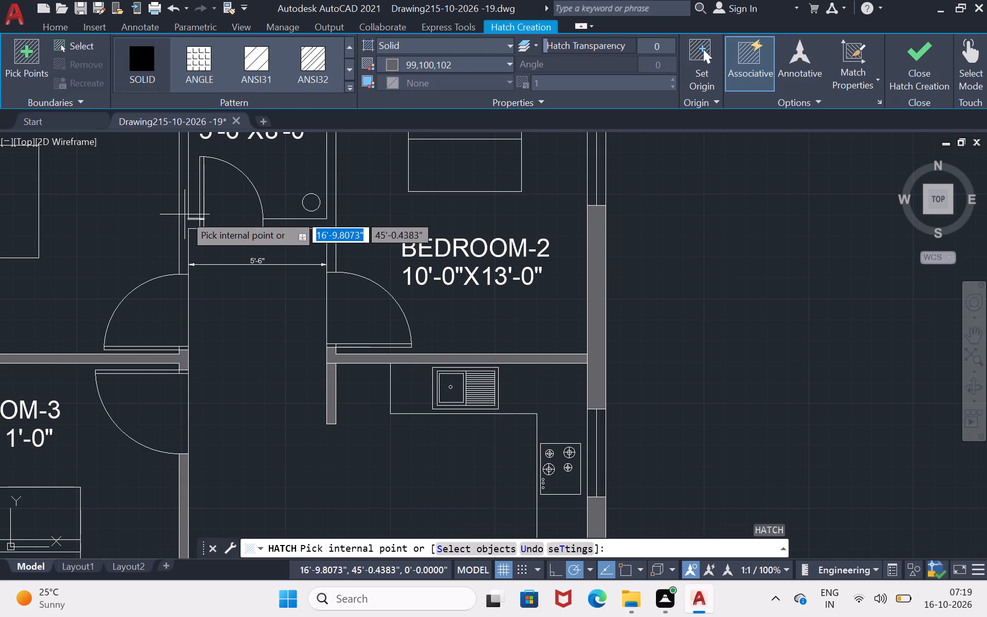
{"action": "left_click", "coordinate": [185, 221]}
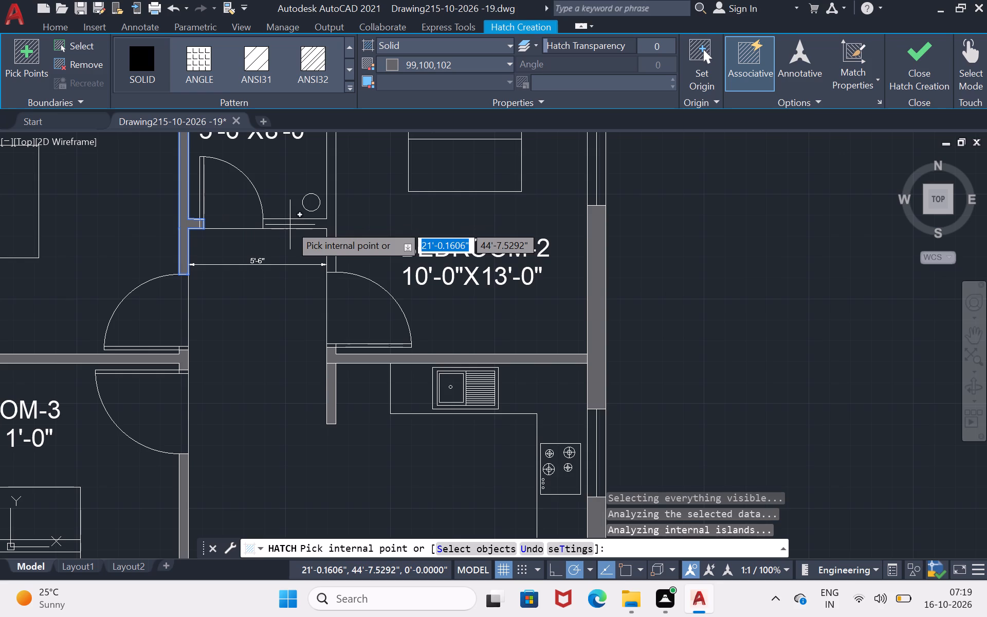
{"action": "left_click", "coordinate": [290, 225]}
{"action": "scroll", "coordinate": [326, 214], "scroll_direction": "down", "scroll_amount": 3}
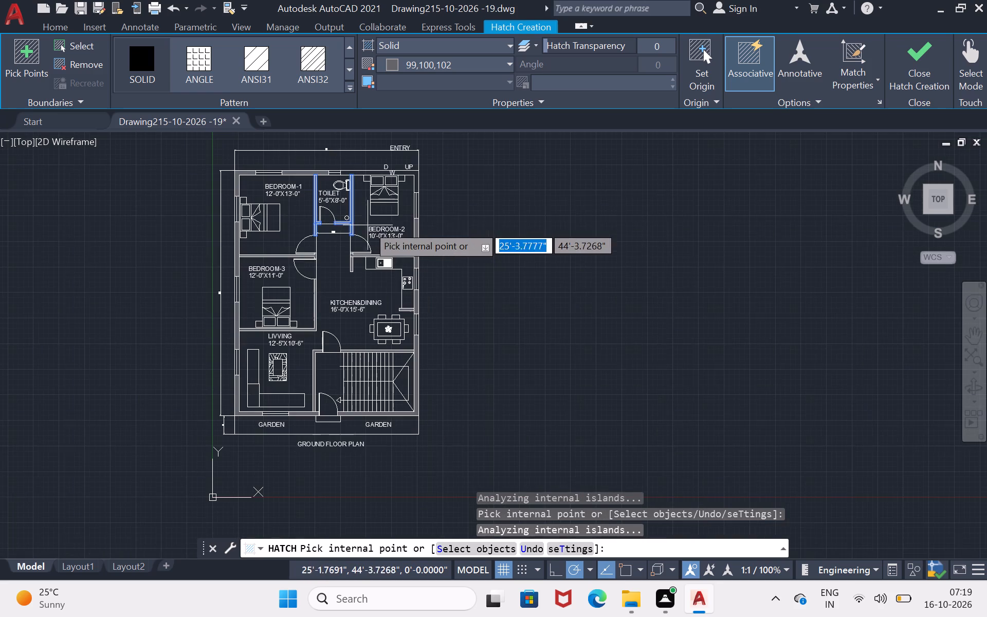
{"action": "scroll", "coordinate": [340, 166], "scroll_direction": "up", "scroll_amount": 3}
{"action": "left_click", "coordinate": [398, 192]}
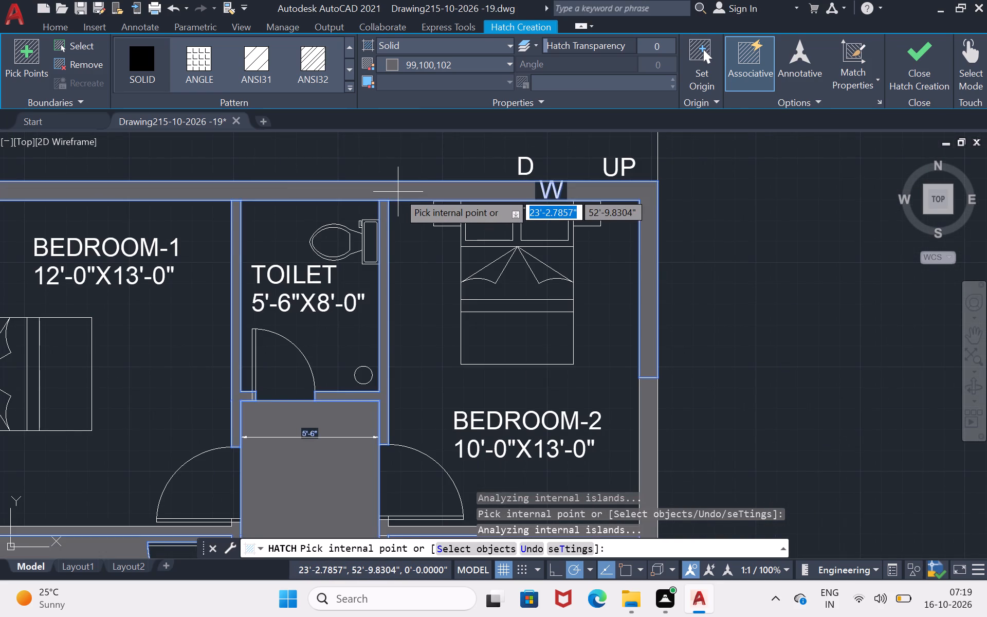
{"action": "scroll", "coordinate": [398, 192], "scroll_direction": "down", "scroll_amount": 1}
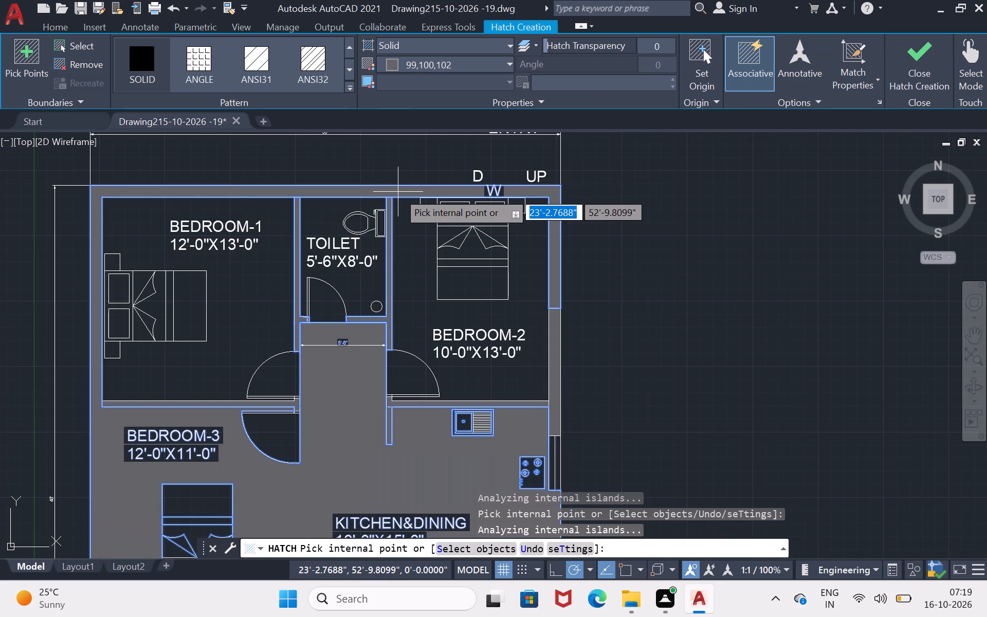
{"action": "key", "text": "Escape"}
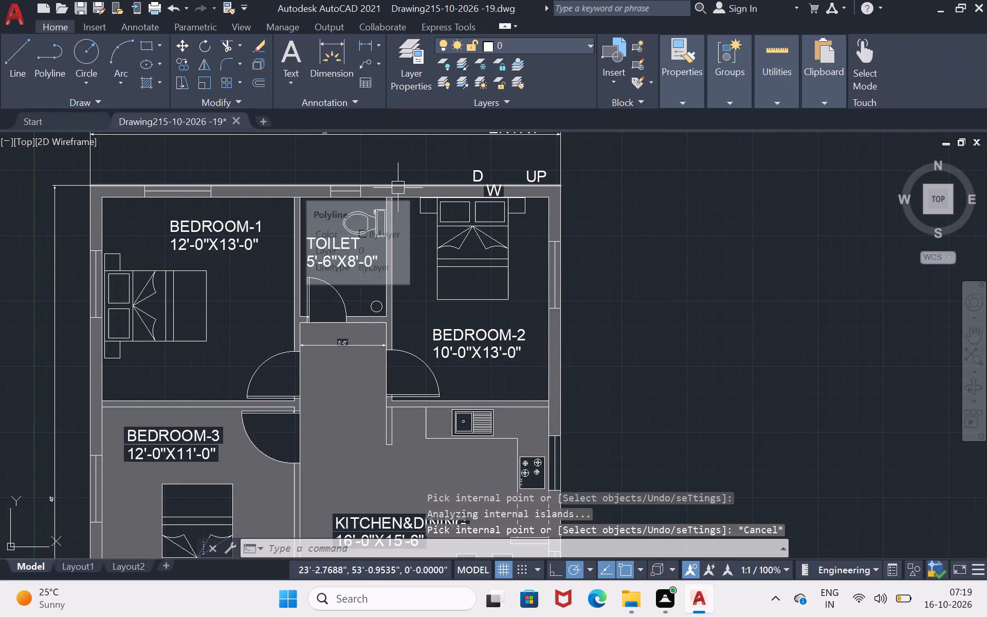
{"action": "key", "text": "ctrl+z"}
Inspect the outer wall above the TOILET and BEDROOM-2, down to BEDROOM-2's window, for anything interfering with the hatch boundary.
{"action": "scroll", "coordinate": [398, 188], "scroll_direction": "down", "scroll_amount": 4}
{"action": "scroll", "coordinate": [405, 169], "scroll_direction": "up", "scroll_amount": 4}
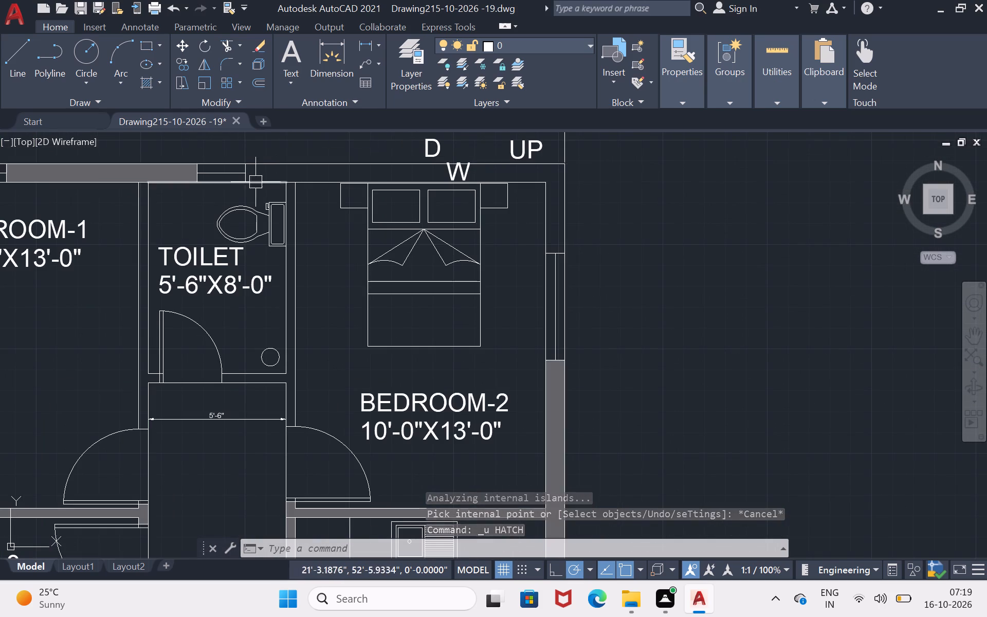
{"action": "scroll", "coordinate": [253, 177], "scroll_direction": "up", "scroll_amount": 3}
{"action": "scroll", "coordinate": [477, 180], "scroll_direction": "up", "scroll_amount": 1}
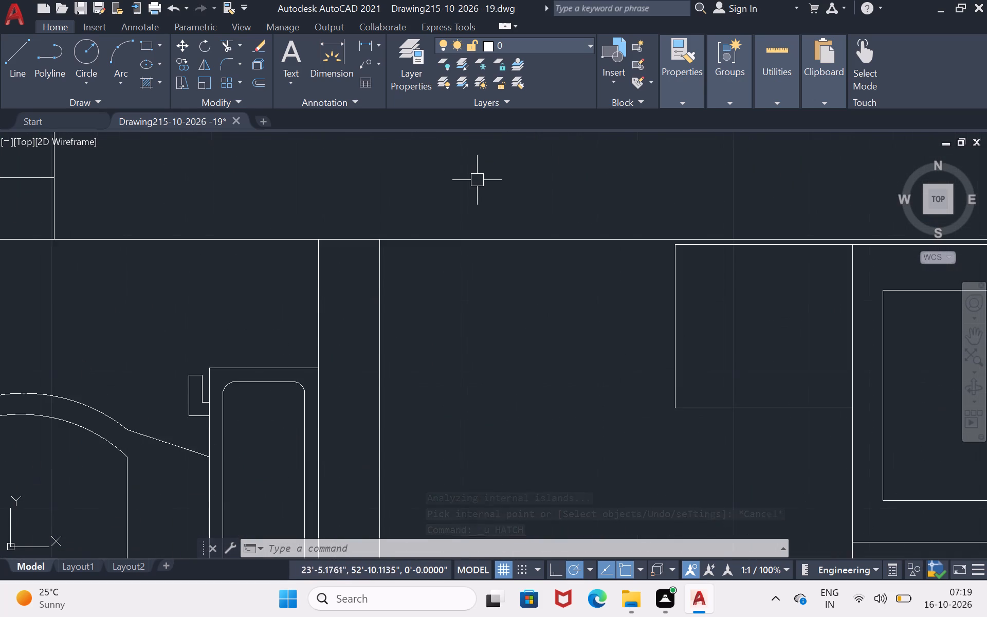
{"action": "scroll", "coordinate": [477, 180], "scroll_direction": "up", "scroll_amount": 1}
{"action": "scroll", "coordinate": [479, 176], "scroll_direction": "down", "scroll_amount": 1}
{"action": "scroll", "coordinate": [479, 176], "scroll_direction": "up", "scroll_amount": 2}
{"action": "scroll", "coordinate": [479, 177], "scroll_direction": "down", "scroll_amount": 3}
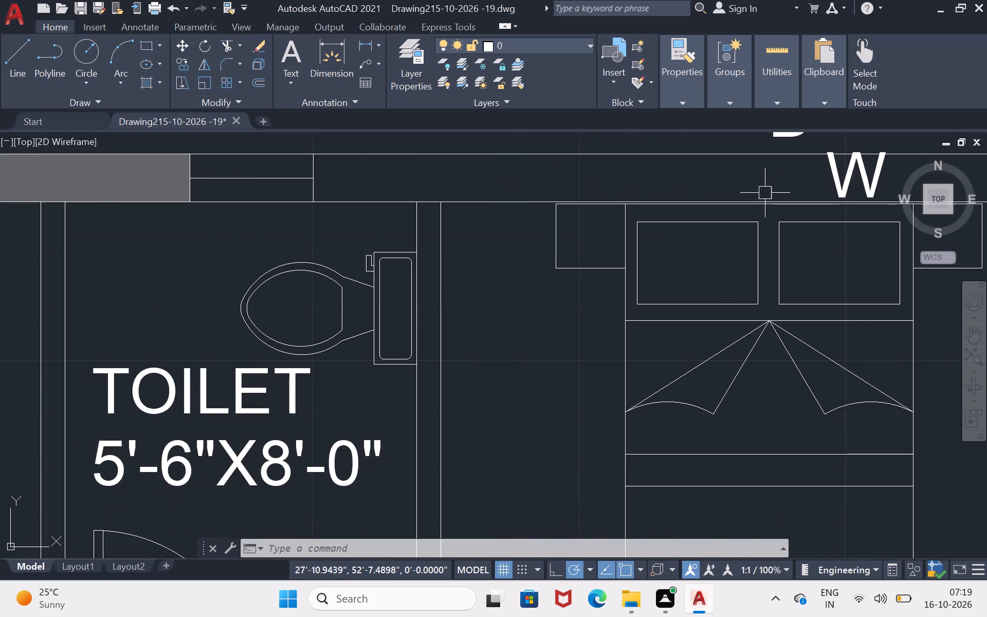
{"action": "scroll", "coordinate": [765, 194], "scroll_direction": "down", "scroll_amount": 3}
{"action": "scroll", "coordinate": [892, 268], "scroll_direction": "up", "scroll_amount": 4}
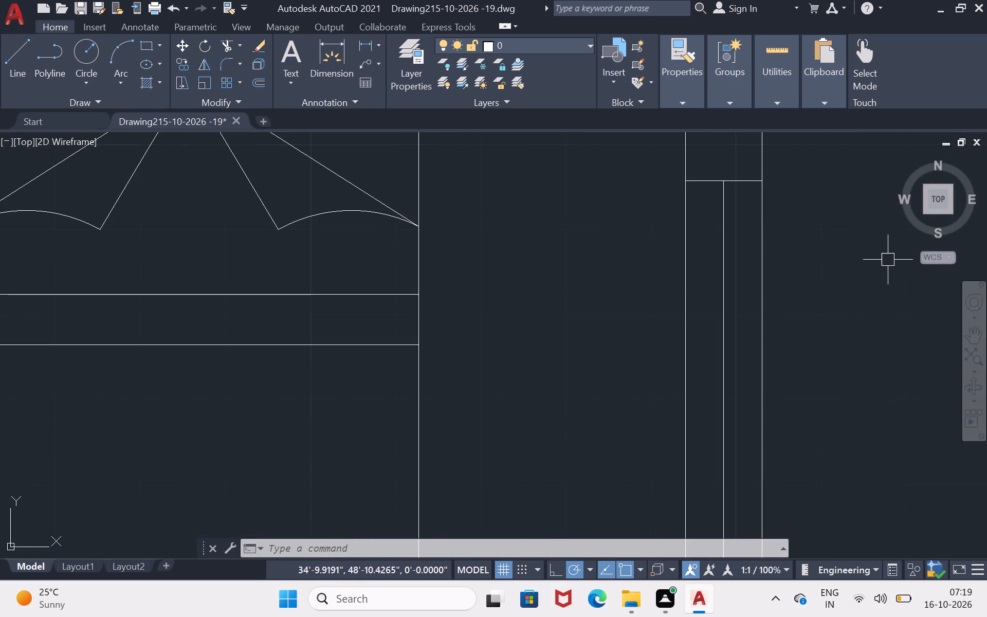
{"action": "scroll", "coordinate": [880, 252], "scroll_direction": "up", "scroll_amount": 1}
{"action": "scroll", "coordinate": [878, 250], "scroll_direction": "down", "scroll_amount": 5}
{"action": "scroll", "coordinate": [840, 151], "scroll_direction": "up", "scroll_amount": 1}
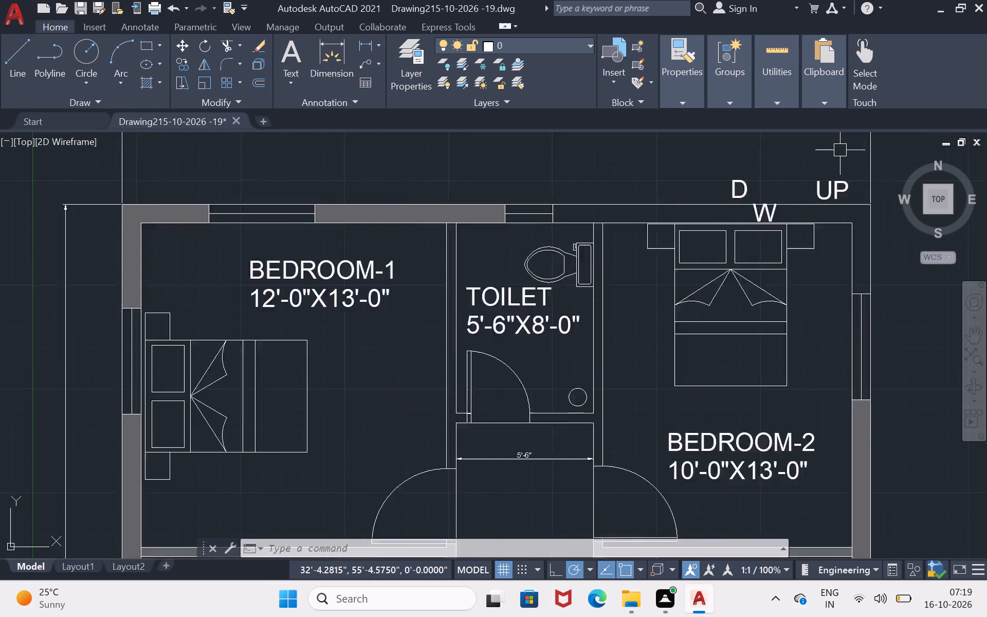
Move the W label off the outer wall above BEDROOM-2 into the empty space above the wall.
{"action": "scroll", "coordinate": [840, 150], "scroll_direction": "up", "scroll_amount": 1}
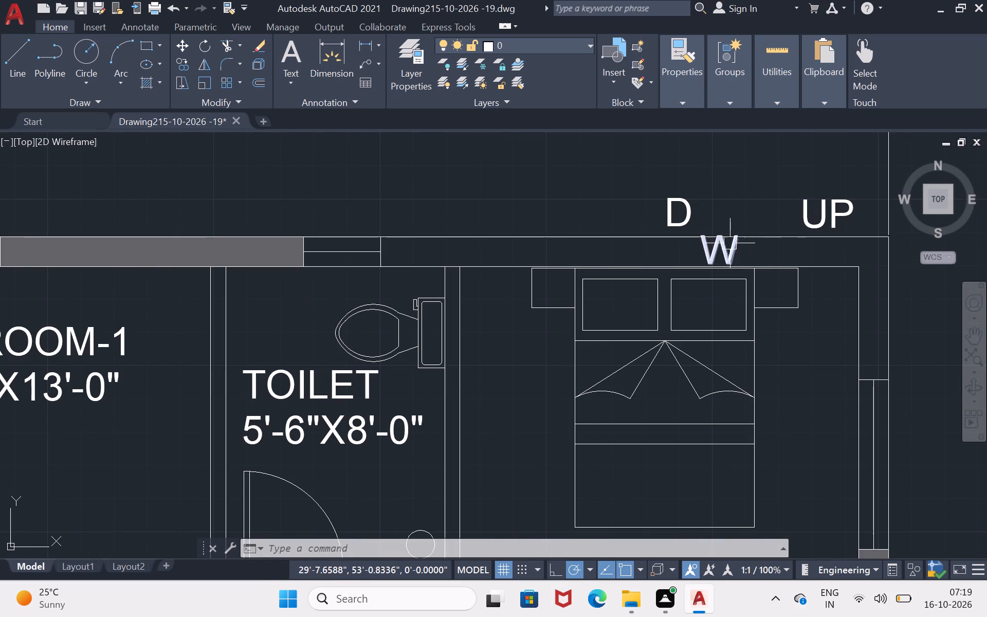
{"action": "left_click_drag", "start_coordinate": [727, 243], "coordinate": [720, 243]}
{"action": "key", "text": "m"}
{"action": "key", "text": "Return"}
{"action": "left_click", "coordinate": [718, 241]}
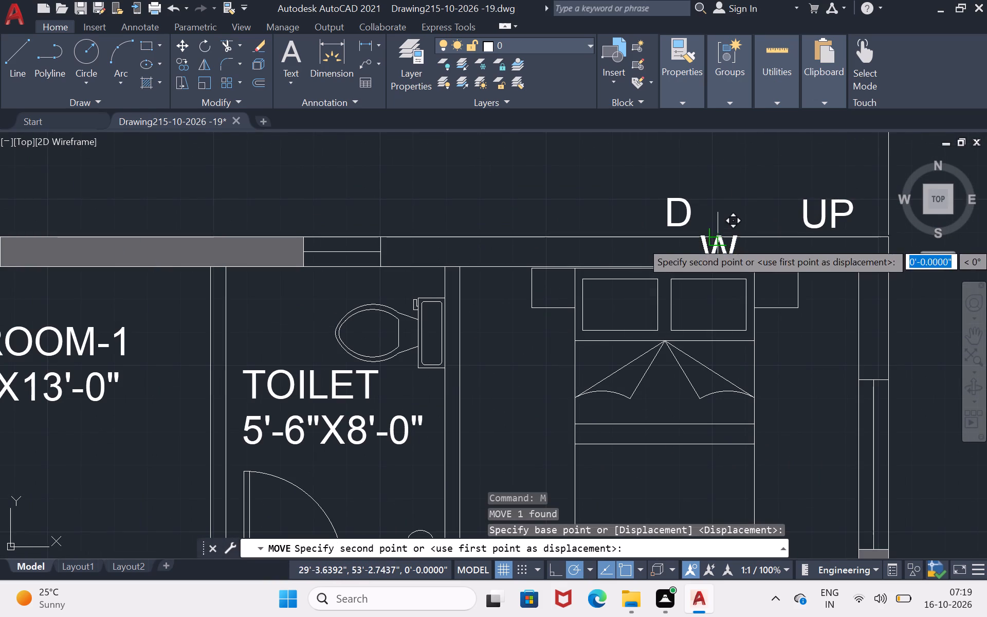
{"action": "left_click", "coordinate": [486, 179]}
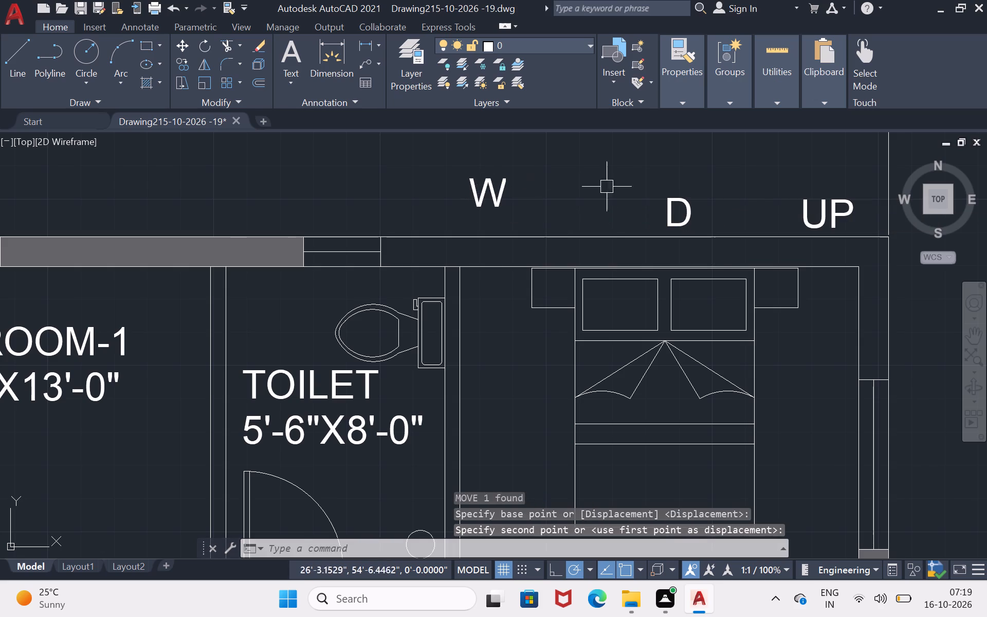
Fill the outer wall above the TOILET and BEDROOM-2 and both TOILET partition walls with the solid grey hatch.
{"action": "scroll", "coordinate": [650, 188], "scroll_direction": "down", "scroll_amount": 1}
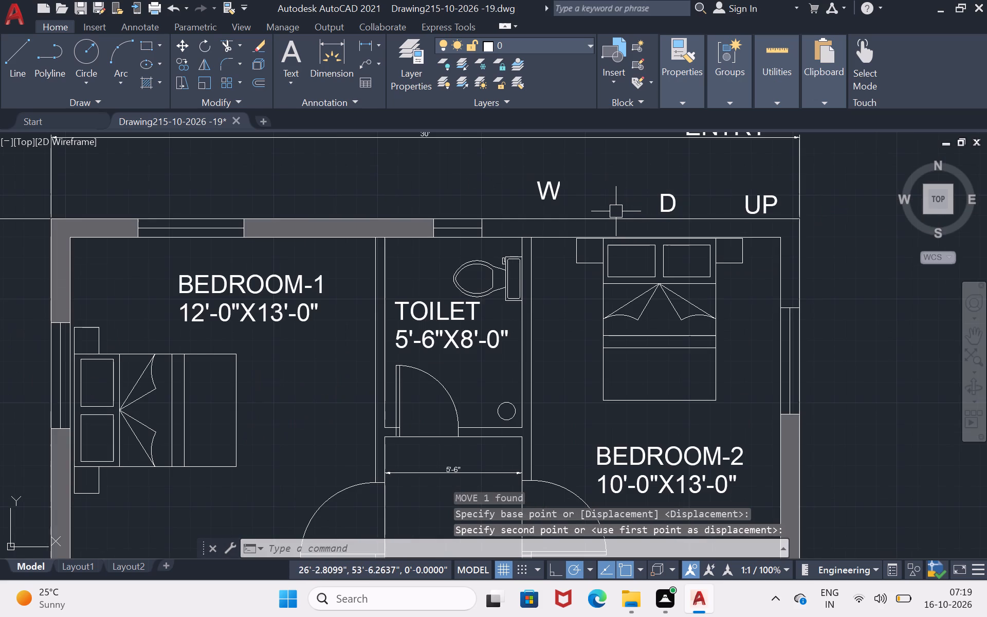
{"action": "key", "text": "h"}
{"action": "key", "text": "Return"}
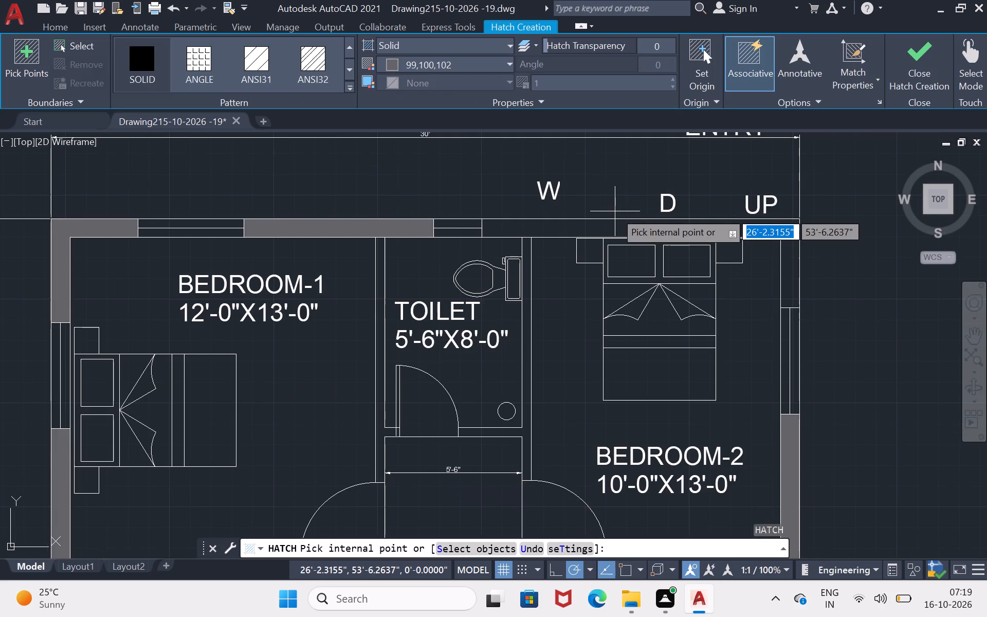
{"action": "left_click", "coordinate": [514, 222]}
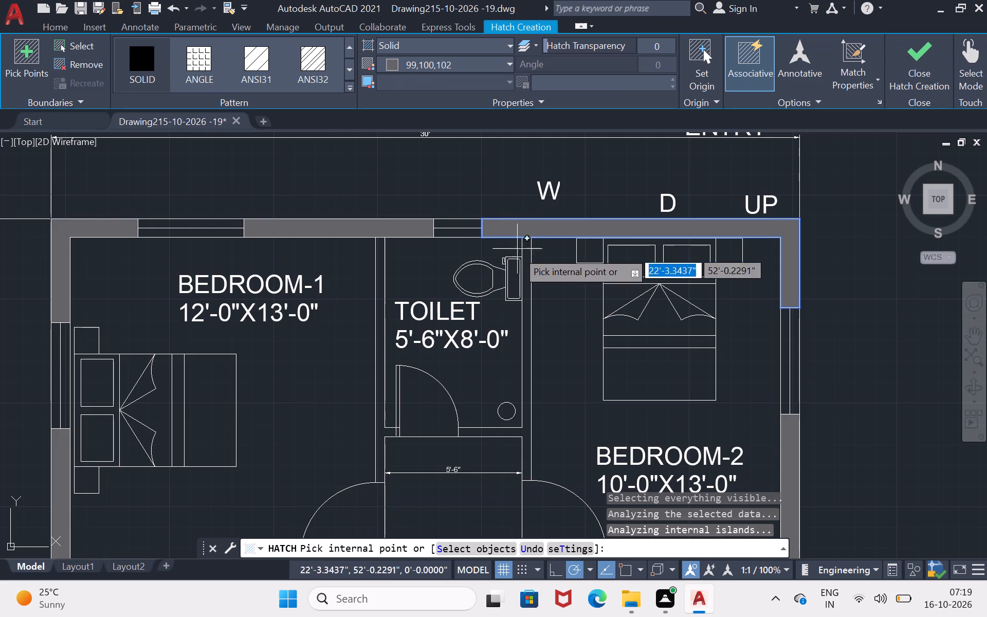
{"action": "left_click", "coordinate": [378, 341]}
{"action": "left_click", "coordinate": [524, 289]}
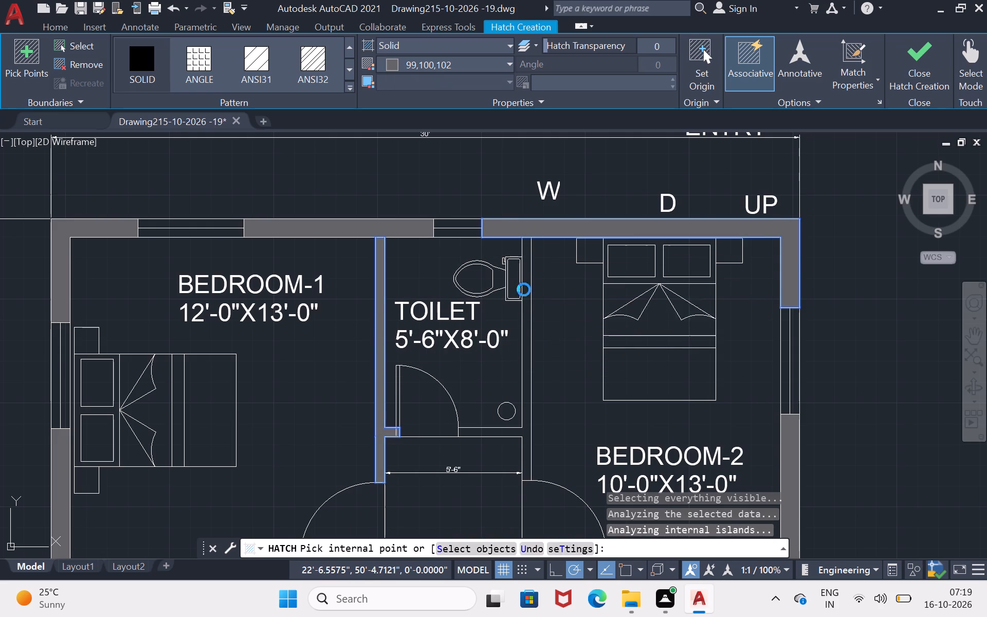
{"action": "scroll", "coordinate": [572, 274], "scroll_direction": "down", "scroll_amount": 2}
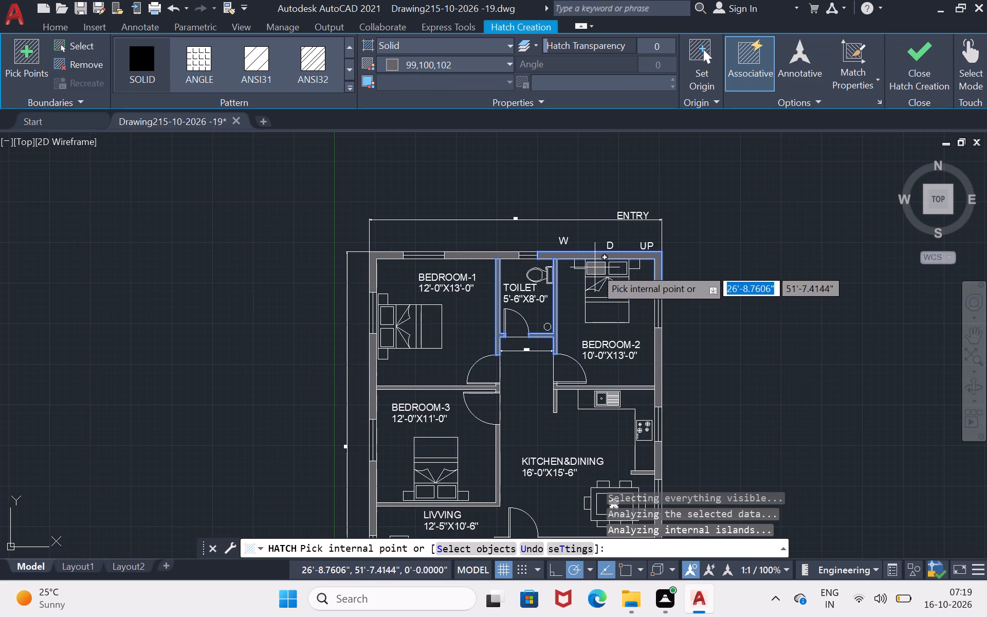
{"action": "scroll", "coordinate": [606, 279], "scroll_direction": "down", "scroll_amount": 1}
{"action": "key", "text": "Return"}
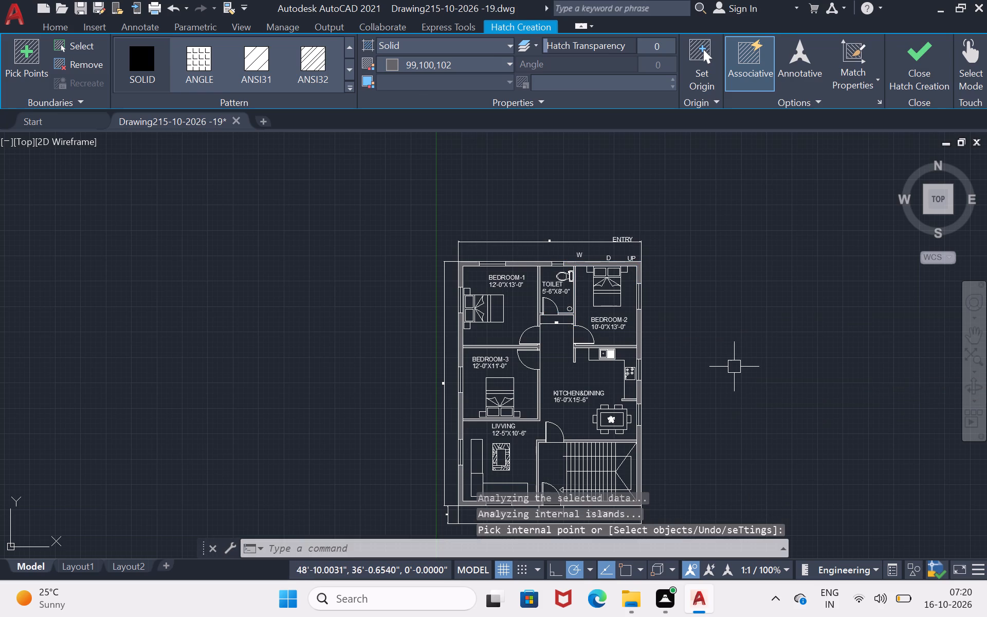
Move the ENTRY label from above the plan to the entrance door beside the staircase, between the two GARDEN labels.
{"action": "scroll", "coordinate": [697, 302], "scroll_direction": "up", "scroll_amount": 1}
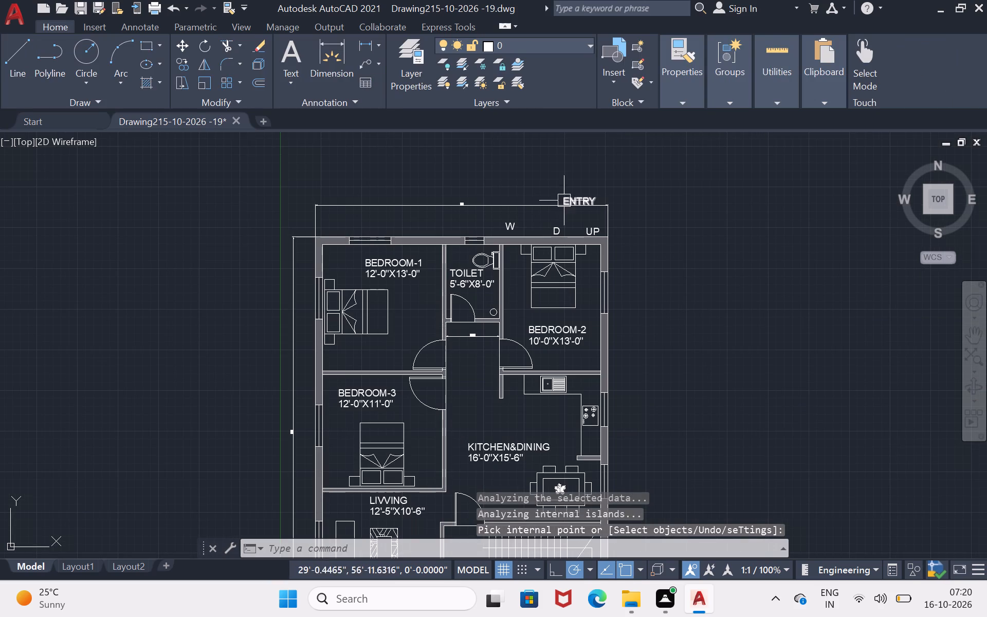
{"action": "left_click", "coordinate": [571, 199]}
{"action": "key", "text": "m"}
{"action": "key", "text": "Return"}
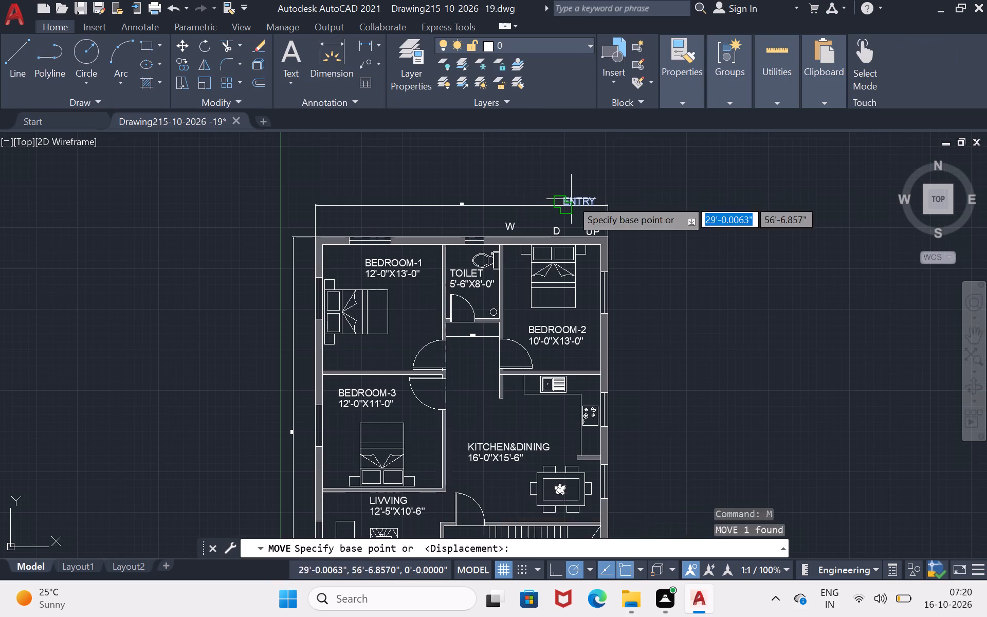
{"action": "left_click", "coordinate": [571, 199]}
{"action": "scroll", "coordinate": [642, 256], "scroll_direction": "up", "scroll_amount": 1}
{"action": "scroll", "coordinate": [642, 256], "scroll_direction": "down", "scroll_amount": 4}
{"action": "scroll", "coordinate": [634, 406], "scroll_direction": "up", "scroll_amount": 2}
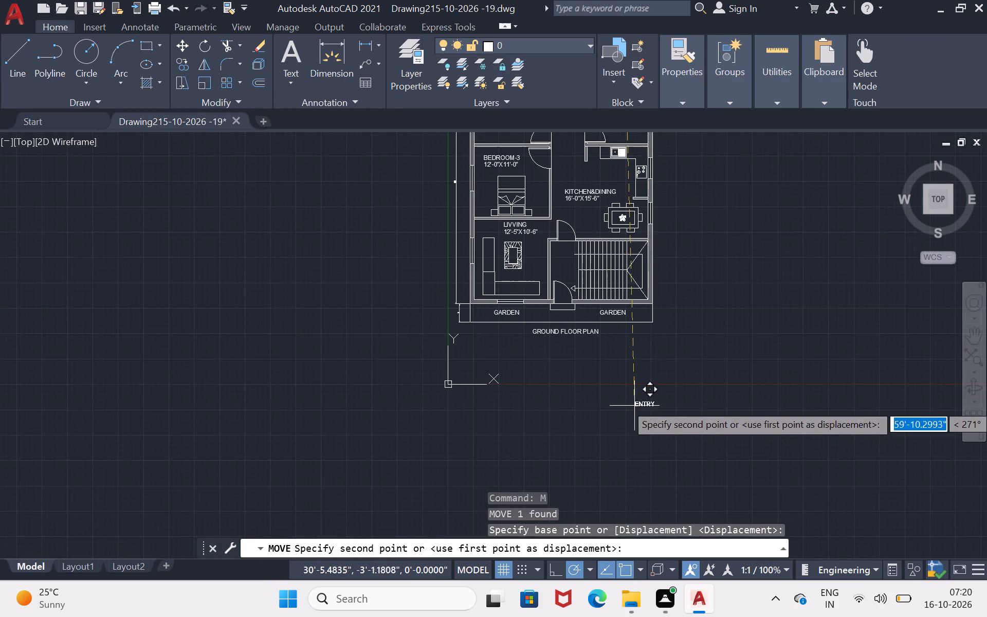
{"action": "scroll", "coordinate": [619, 338], "scroll_direction": "up", "scroll_amount": 2}
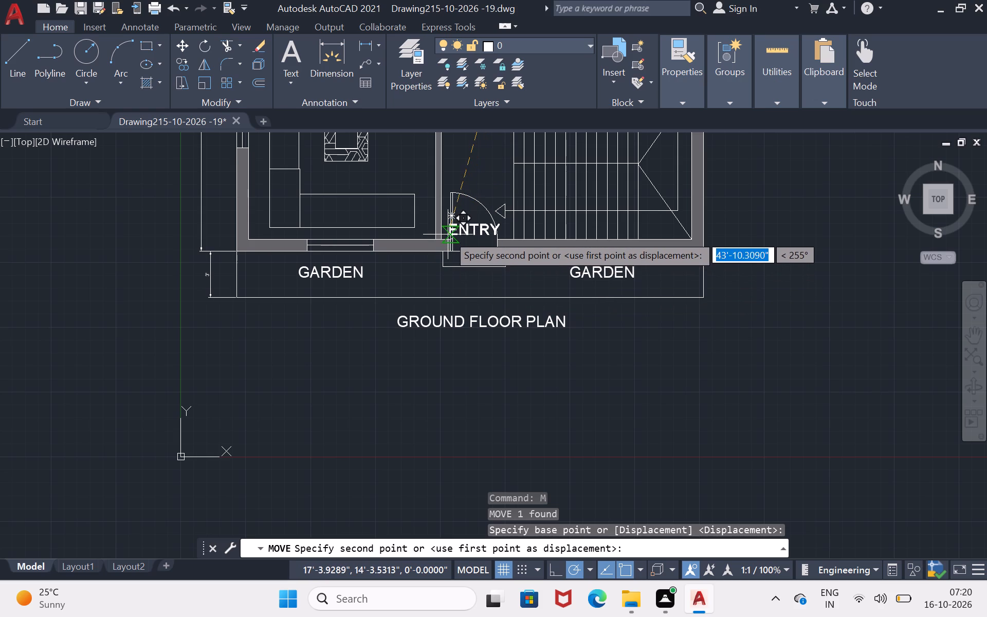
{"action": "scroll", "coordinate": [448, 234], "scroll_direction": "up", "scroll_amount": 2}
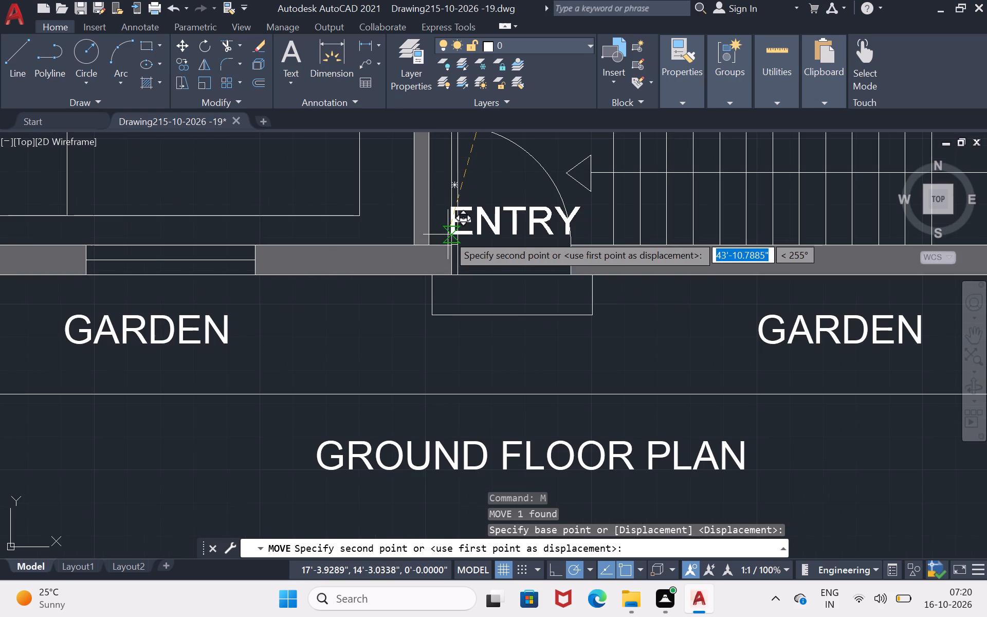
{"action": "left_click", "coordinate": [442, 226]}
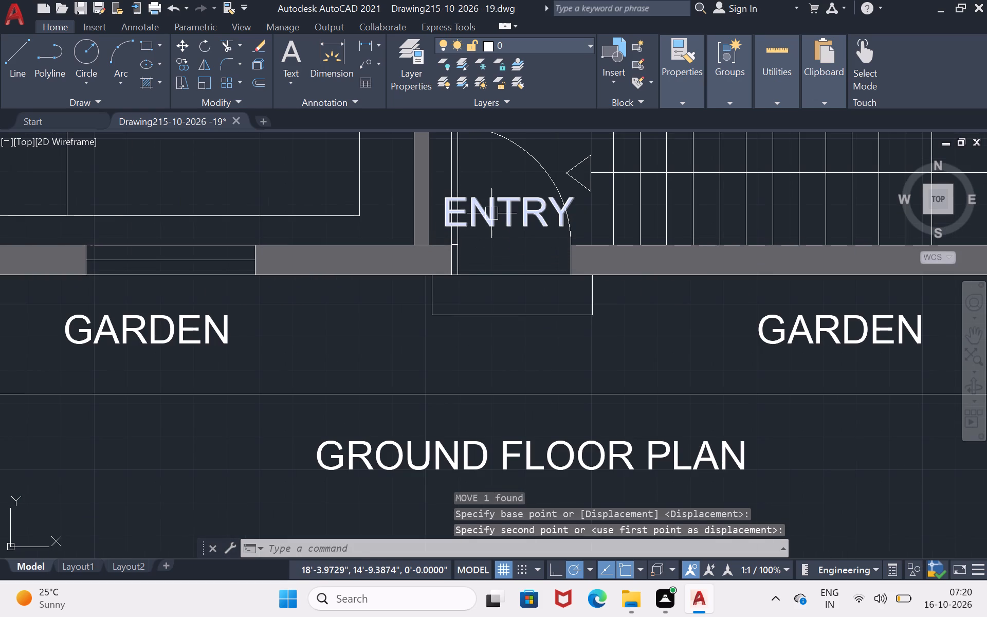
Scale the ENTRY label down to about half its size so it fits inside the entrance door swing.
{"action": "left_click", "coordinate": [491, 213]}
{"action": "type", "text": "SC"}
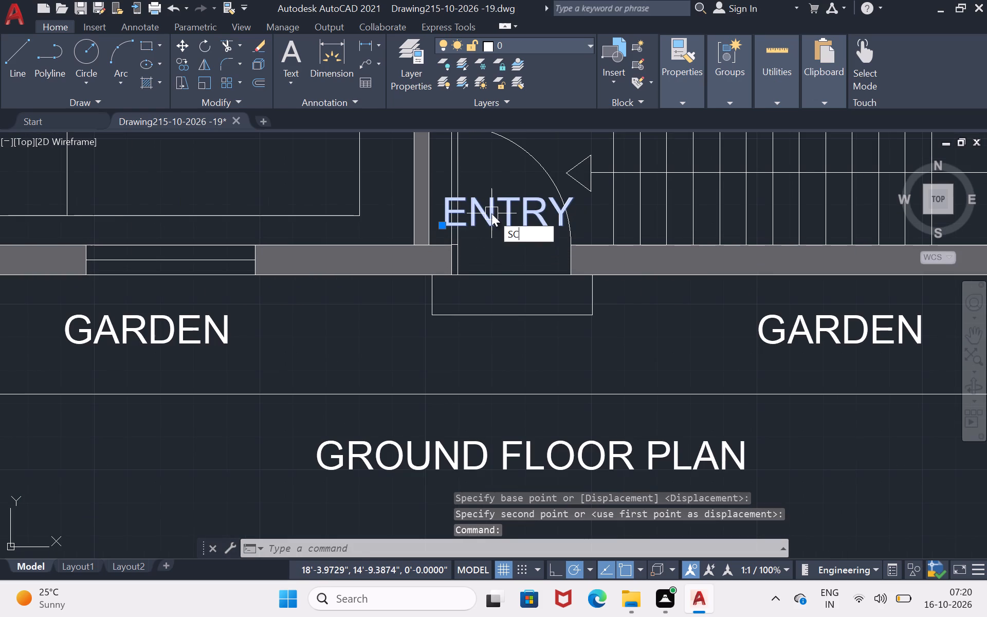
{"action": "key", "text": "Return"}
{"action": "left_click", "coordinate": [491, 213]}
{"action": "left_click", "coordinate": [526, 210]}
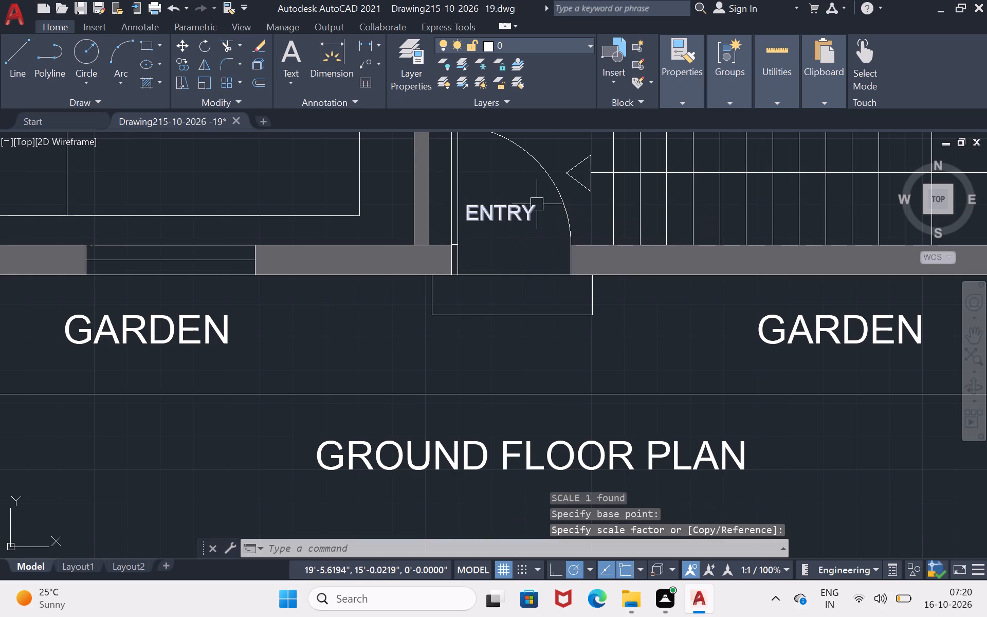
Move the UP label from above BEDROOM-2 to the start of the upper stair flight in the staircase area.
{"action": "scroll", "coordinate": [537, 199], "scroll_direction": "down", "scroll_amount": 3}
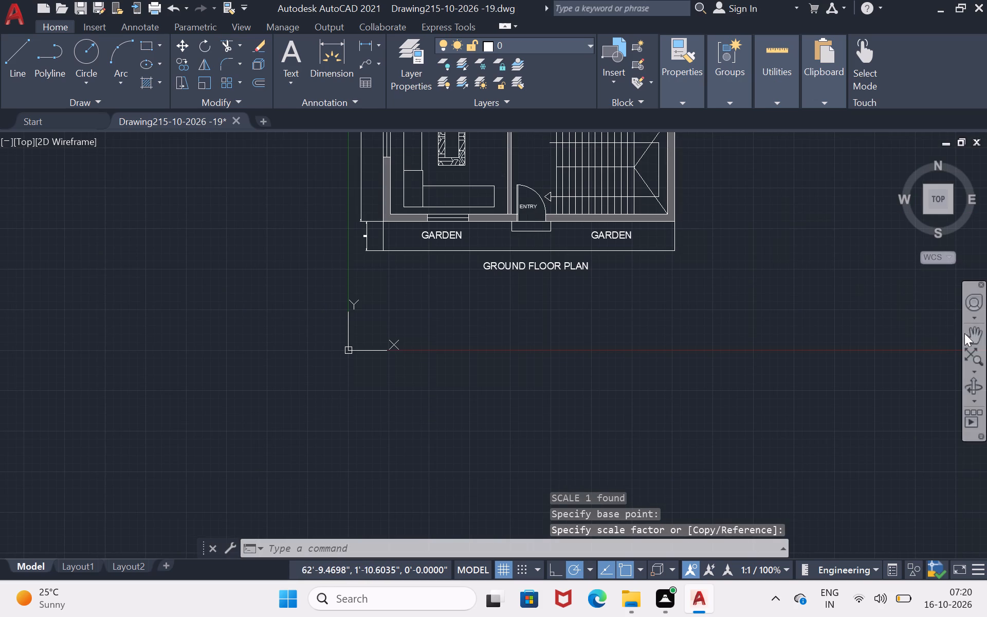
{"action": "left_click", "coordinate": [977, 331]}
{"action": "left_click_drag", "start_coordinate": [693, 225], "coordinate": [621, 519]}
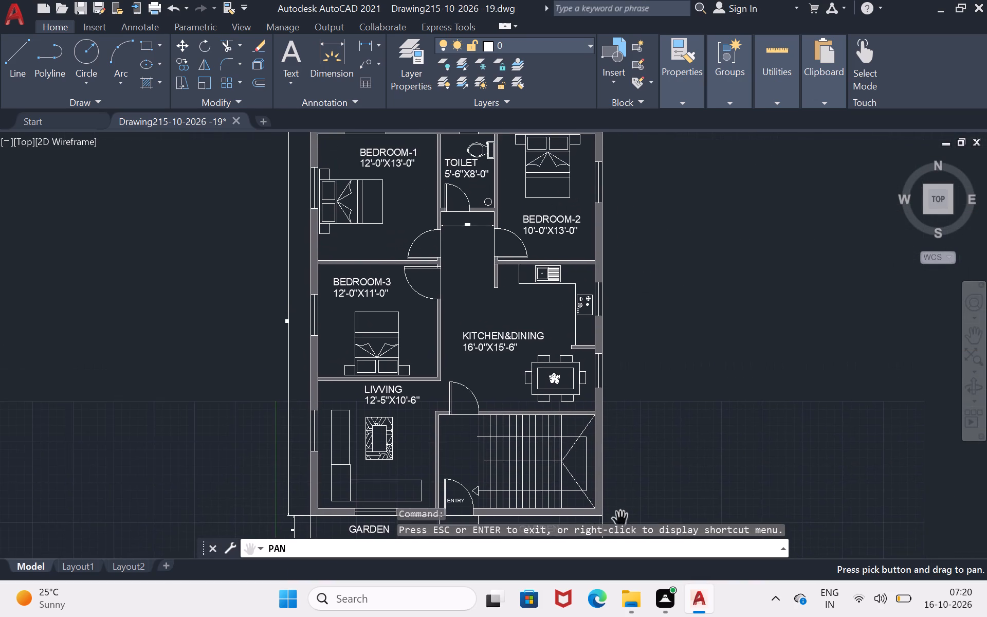
{"action": "left_click_drag", "start_coordinate": [595, 329], "coordinate": [617, 434]}
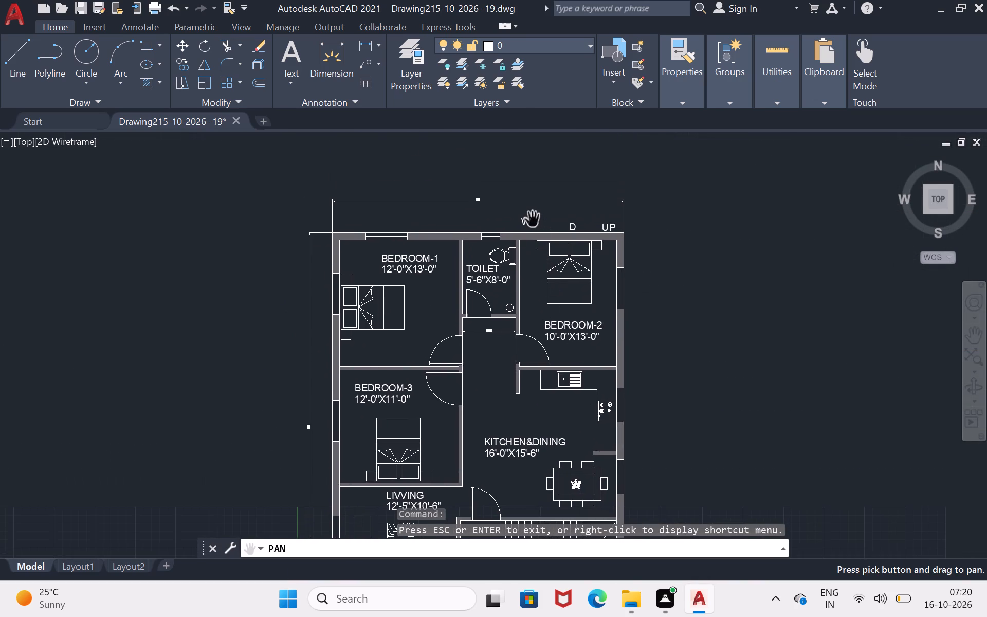
{"action": "key", "text": "Escape"}
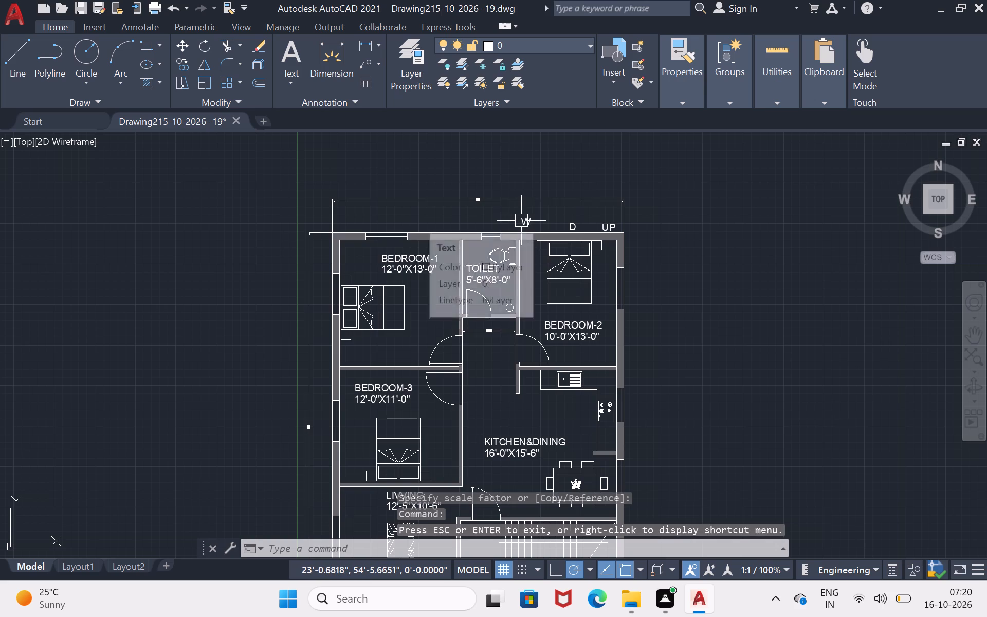
{"action": "left_click", "coordinate": [604, 225]}
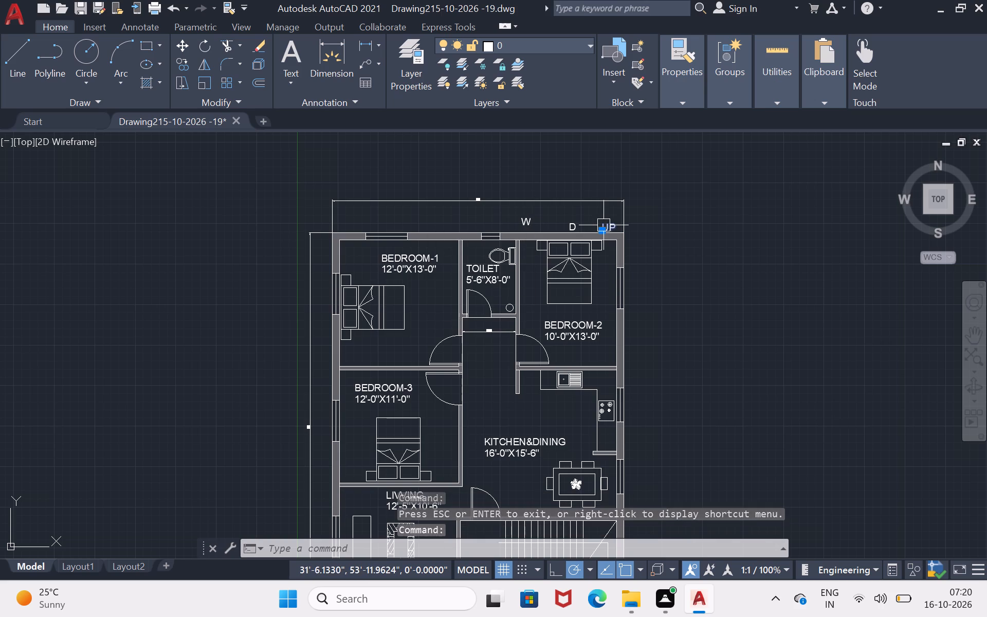
{"action": "key", "text": "m"}
{"action": "key", "text": "Return"}
{"action": "left_click", "coordinate": [607, 225]}
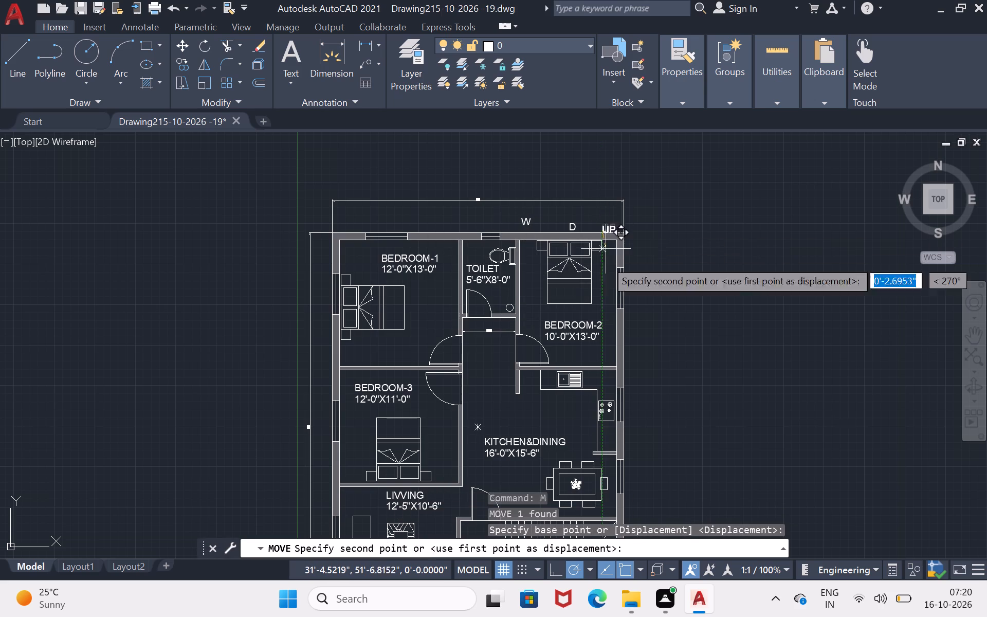
{"action": "scroll", "coordinate": [606, 288], "scroll_direction": "down", "scroll_amount": 2}
{"action": "scroll", "coordinate": [558, 398], "scroll_direction": "up", "scroll_amount": 4}
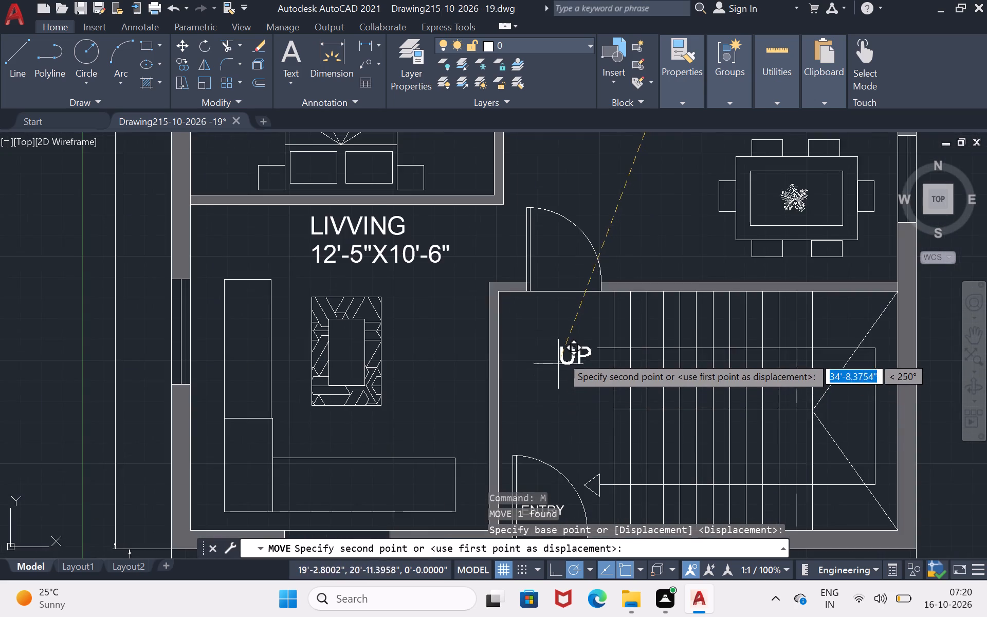
{"action": "scroll", "coordinate": [565, 347], "scroll_direction": "up", "scroll_amount": 1}
{"action": "left_click", "coordinate": [571, 334]}
Copy the ENTRY label to the door between the staircase area and KITCHEN&DINING.
{"action": "scroll", "coordinate": [617, 329], "scroll_direction": "down", "scroll_amount": 3}
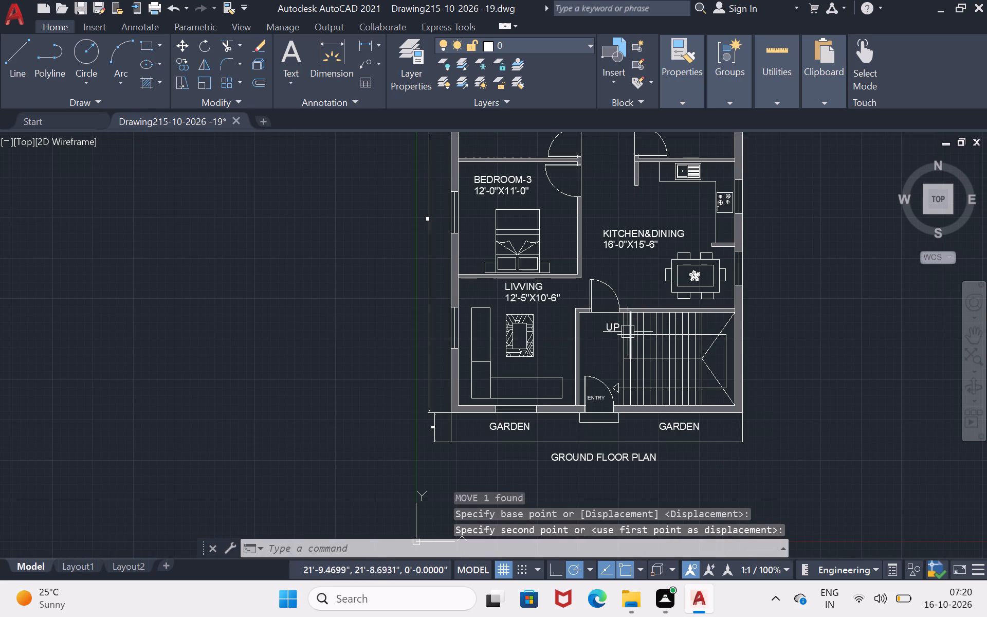
{"action": "left_click", "coordinate": [598, 400]}
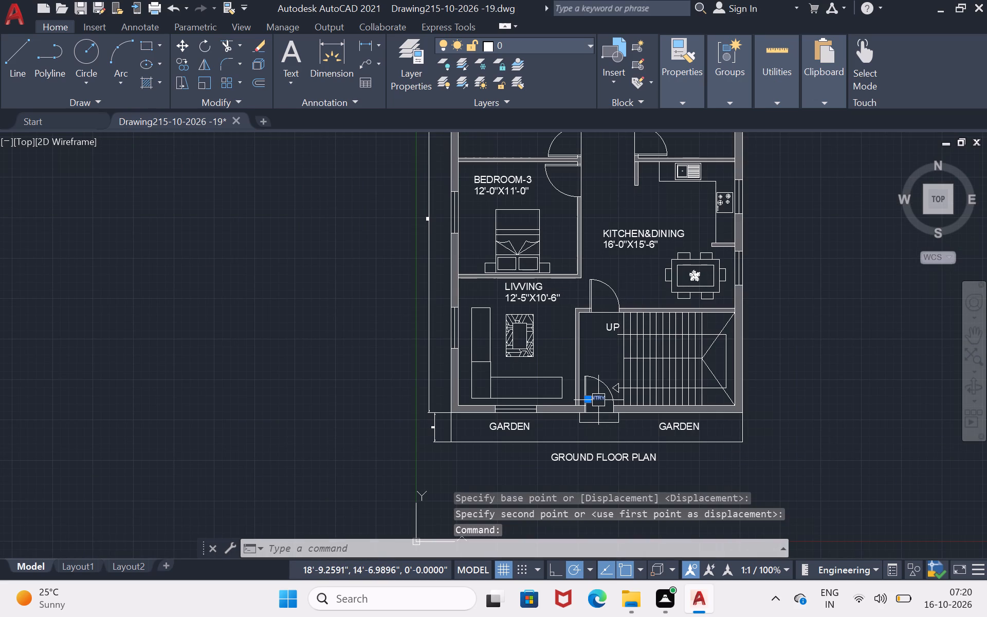
{"action": "type", "text": "CO"}
{"action": "key", "text": "Return"}
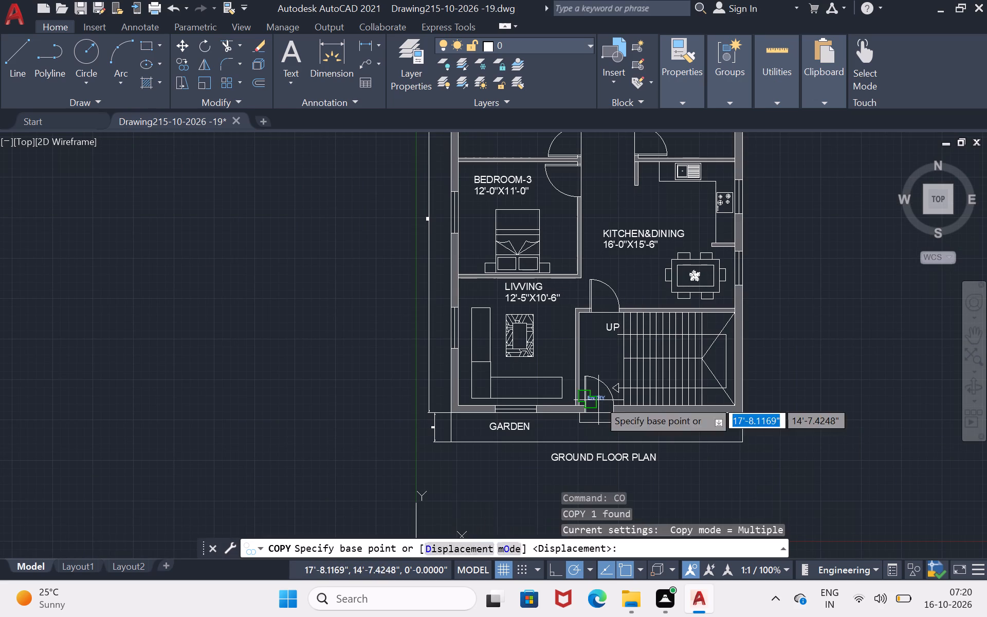
{"action": "left_click", "coordinate": [598, 400]}
{"action": "left_click", "coordinate": [595, 305]}
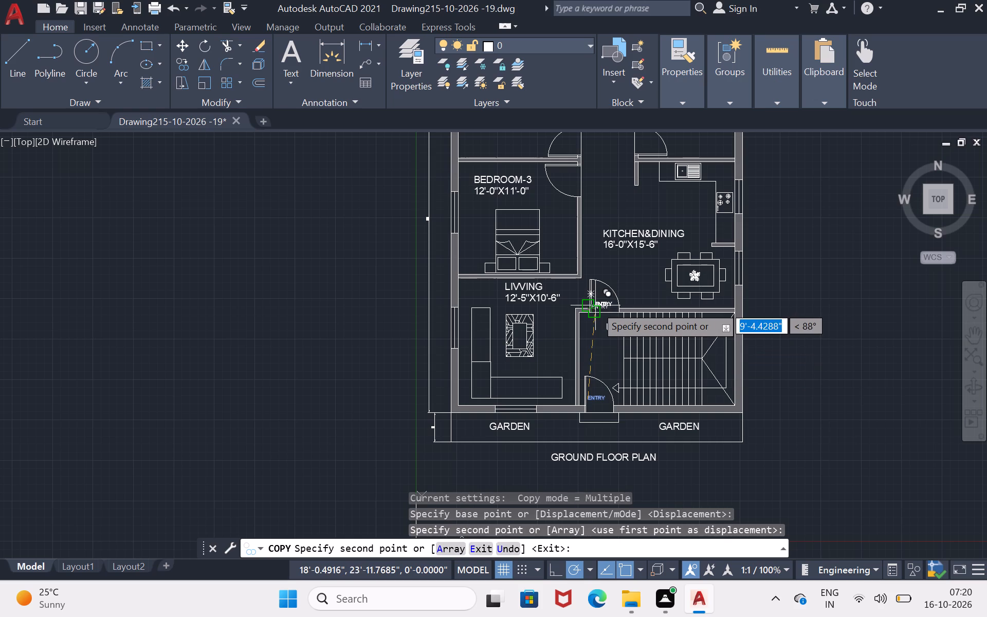
{"action": "scroll", "coordinate": [615, 346], "scroll_direction": "up", "scroll_amount": 2}
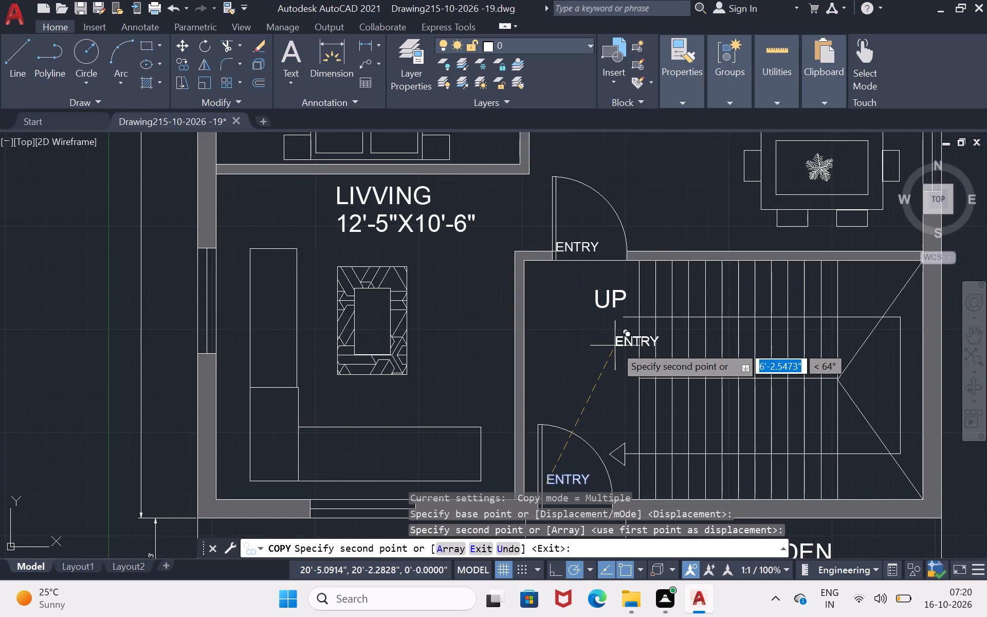
{"action": "key", "text": "grave"}
{"action": "key", "text": "Escape"}
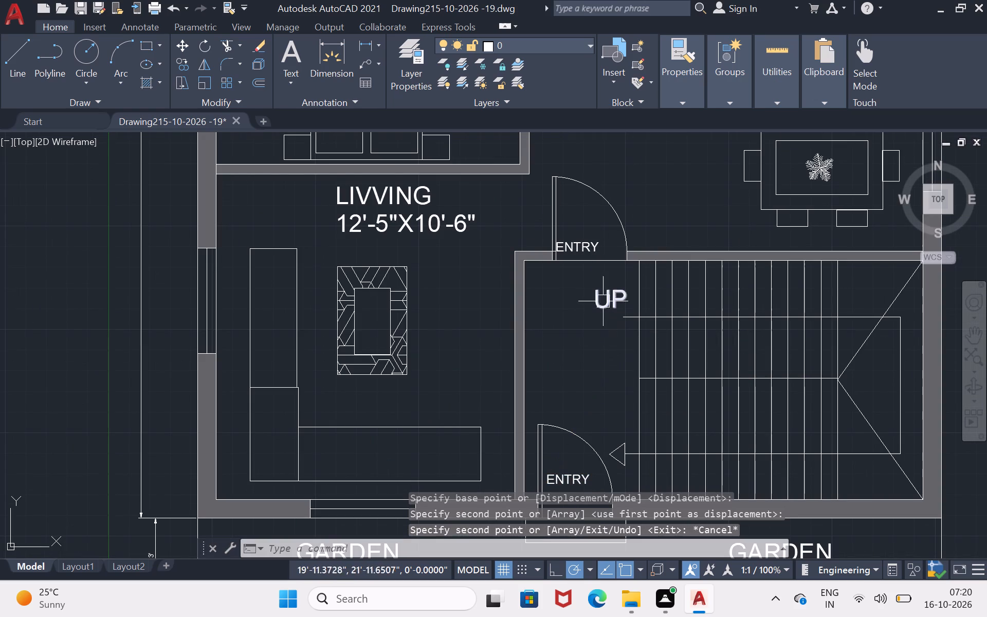
Move the ENTRY label at the KITCHEN&DINING door slightly along the wall so it sits centred inside the door swing.
{"action": "left_click", "coordinate": [584, 243]}
{"action": "key", "text": "m"}
{"action": "key", "text": "Return"}
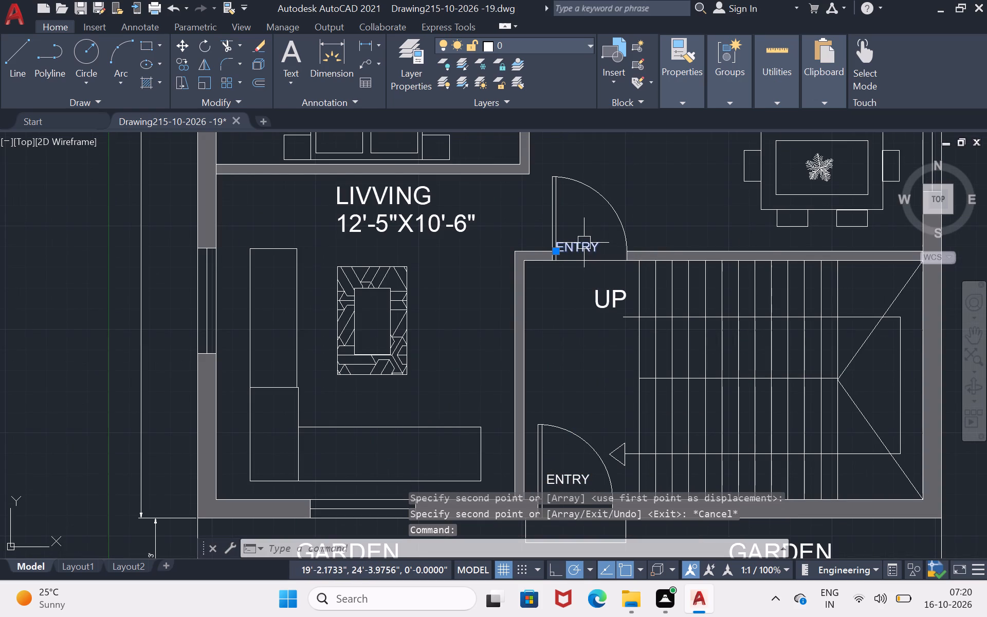
{"action": "left_click", "coordinate": [584, 243]}
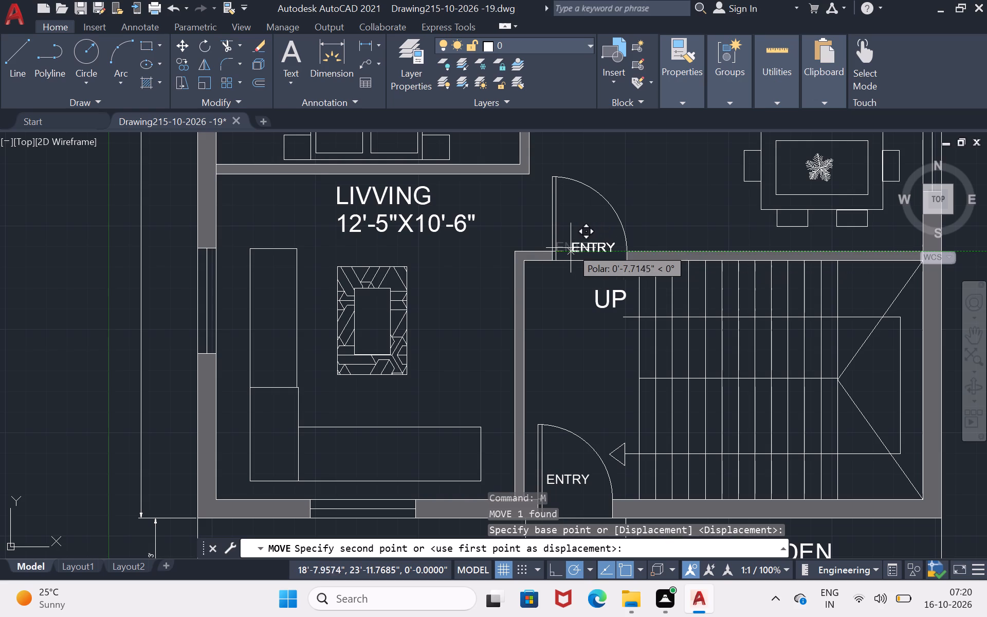
{"action": "left_click", "coordinate": [571, 248]}
Scale the UP label beside the staircase down by a factor of about 0.65.
{"action": "left_click", "coordinate": [600, 306]}
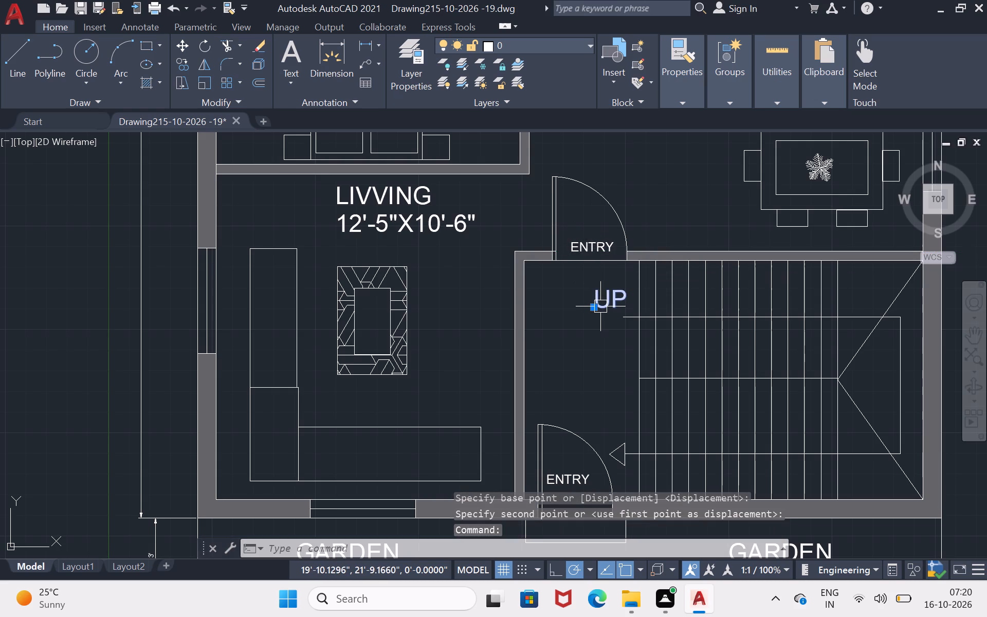
{"action": "type", "text": "SC"}
{"action": "key", "text": "Return"}
{"action": "left_click", "coordinate": [600, 306]}
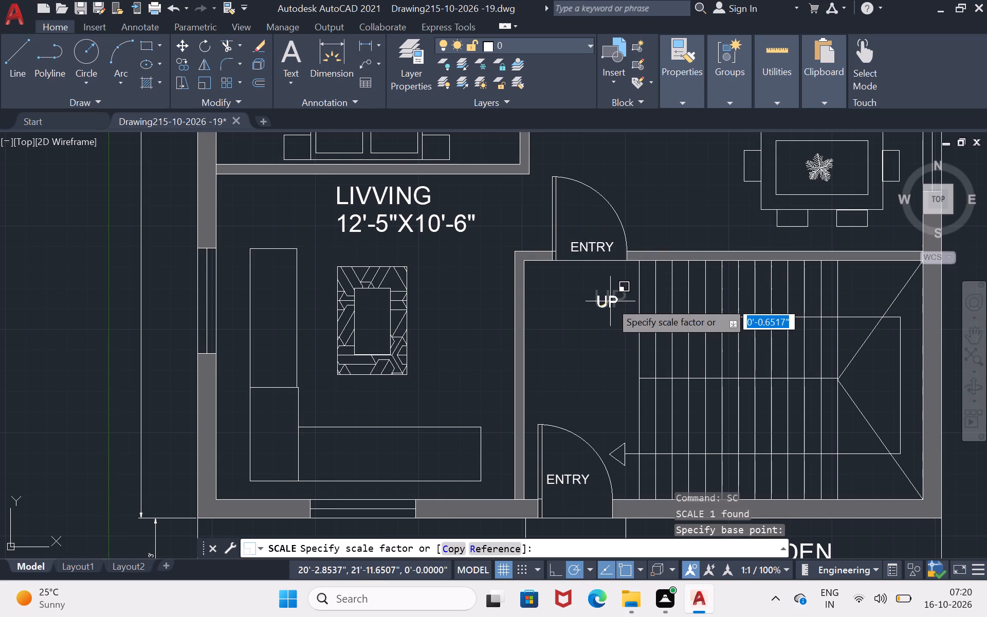
{"action": "left_click", "coordinate": [610, 301]}
Move the UP label so it sits just above the starting end of the upper stair flight's direction line.
{"action": "left_click", "coordinate": [601, 301]}
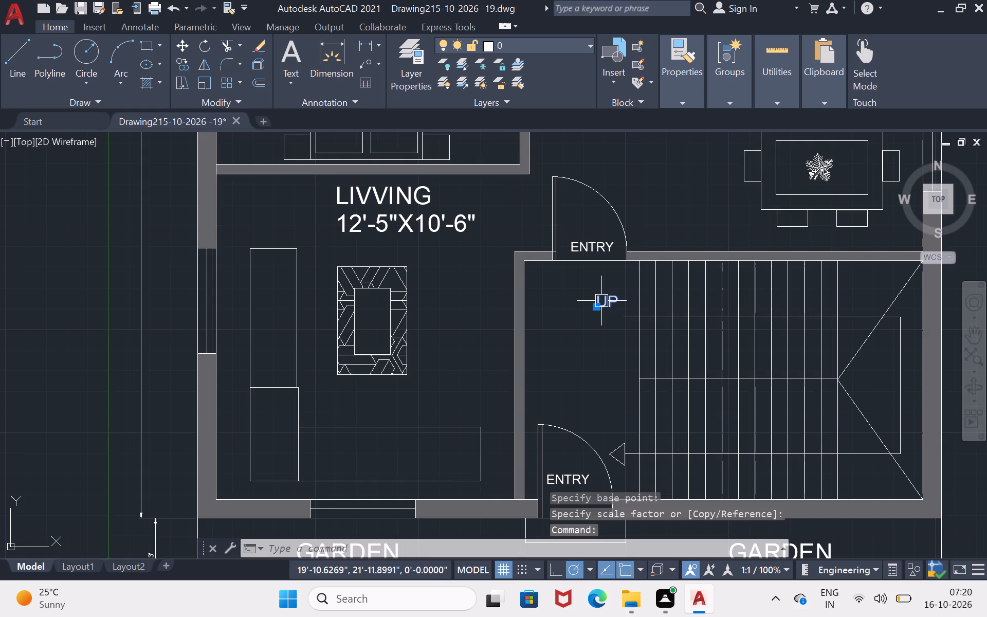
{"action": "key", "text": "m"}
{"action": "key", "text": "Return"}
{"action": "left_click", "coordinate": [601, 301]}
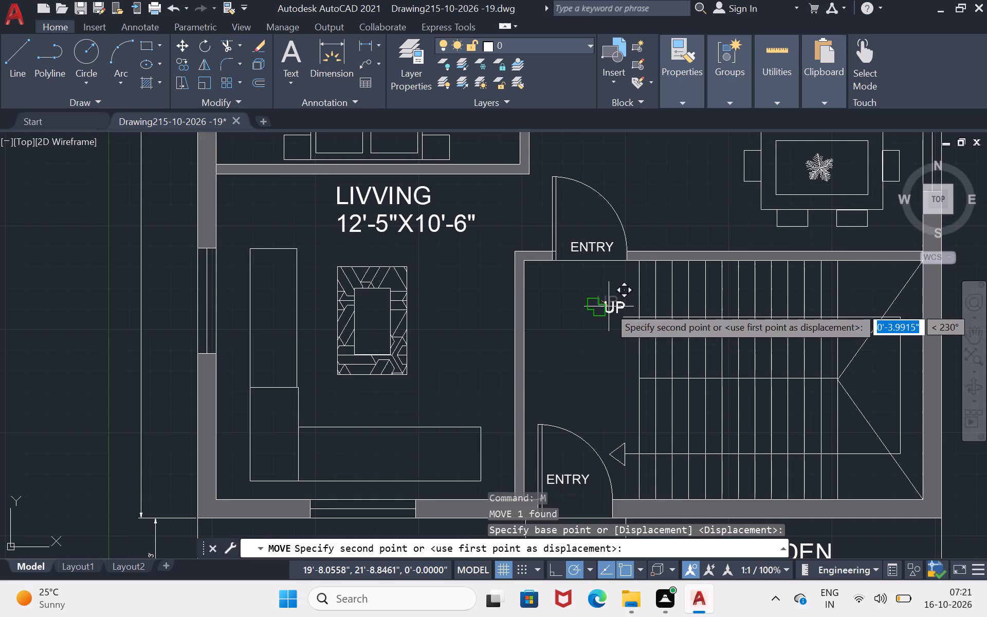
{"action": "left_click", "coordinate": [609, 306]}
{"action": "left_click", "coordinate": [601, 307]}
{"action": "key", "text": "m"}
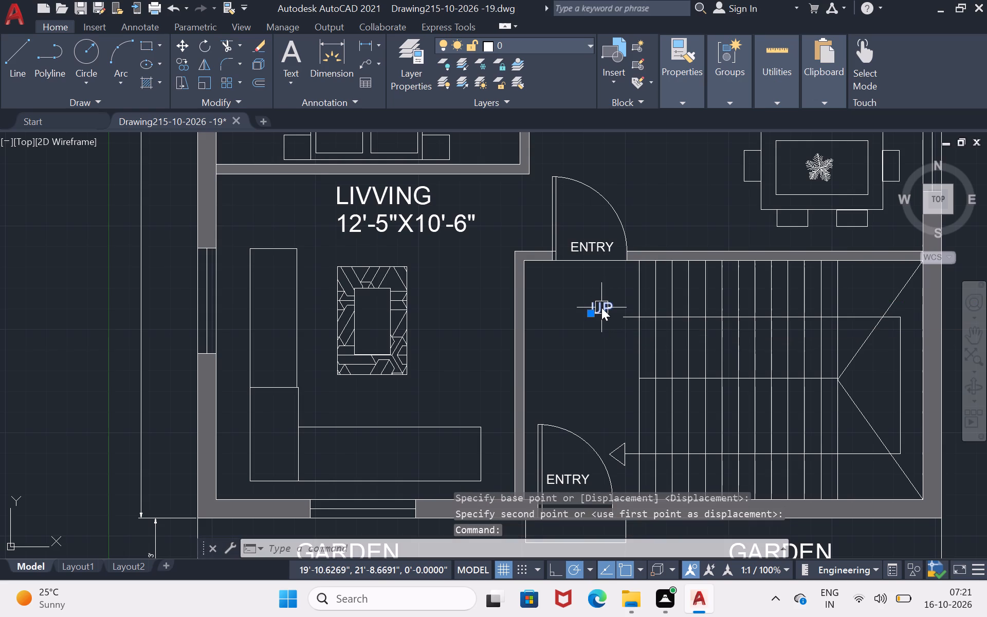
{"action": "key", "text": "Return"}
{"action": "left_click", "coordinate": [601, 307]}
{"action": "scroll", "coordinate": [623, 309], "scroll_direction": "up", "scroll_amount": 2}
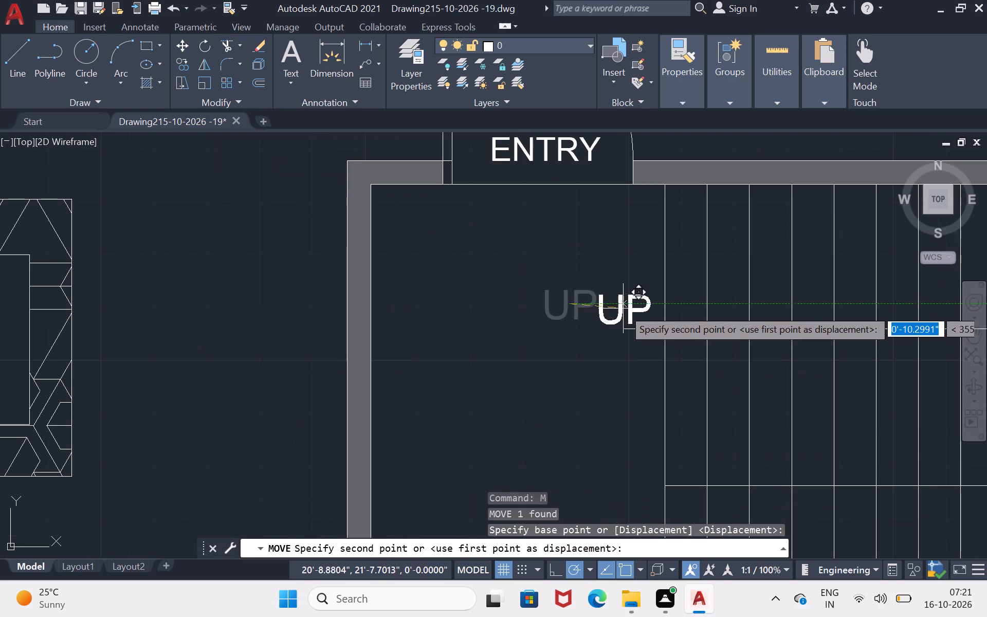
{"action": "left_click", "coordinate": [627, 305]}
Delete the spare D label above BEDROOM-2, outside the top wall.
{"action": "scroll", "coordinate": [694, 305], "scroll_direction": "up", "scroll_amount": 1}
{"action": "scroll", "coordinate": [694, 305], "scroll_direction": "down", "scroll_amount": 4}
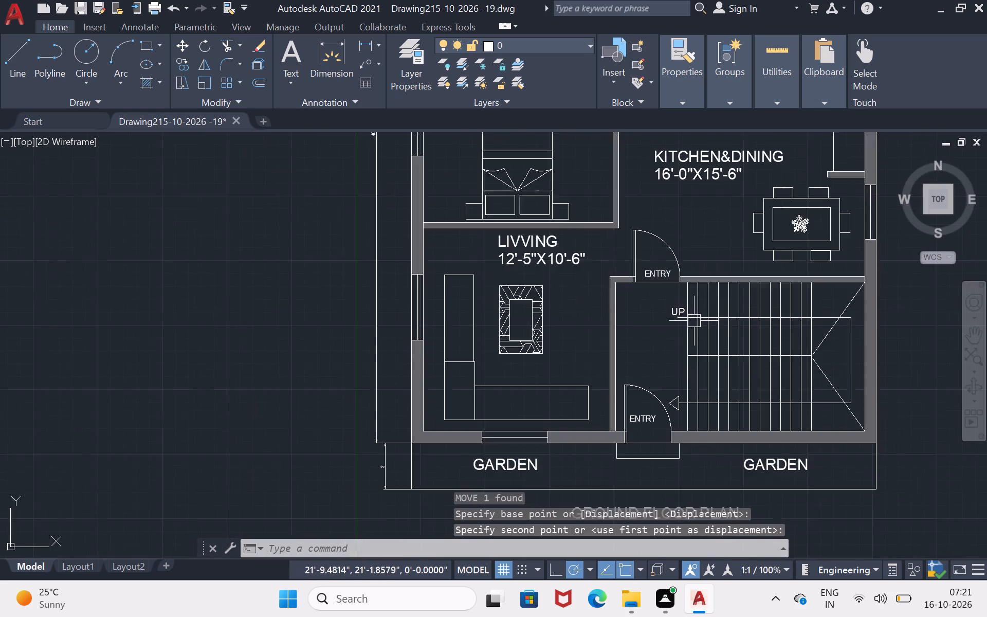
{"action": "scroll", "coordinate": [694, 321], "scroll_direction": "down", "scroll_amount": 1}
{"action": "scroll", "coordinate": [783, 226], "scroll_direction": "down", "scroll_amount": 3}
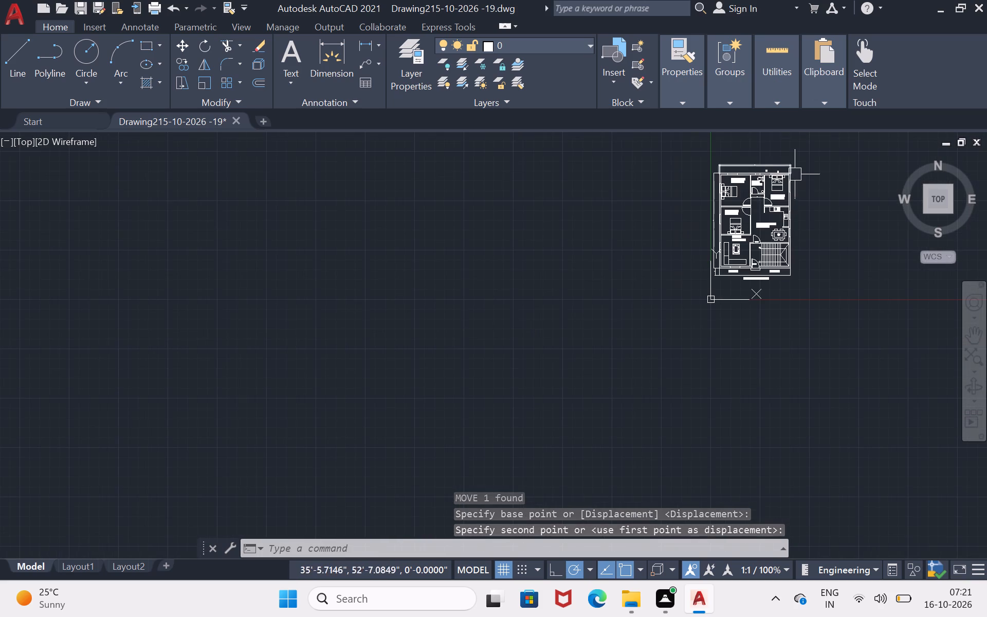
{"action": "scroll", "coordinate": [790, 158], "scroll_direction": "up", "scroll_amount": 4}
{"action": "left_click", "coordinate": [744, 239]}
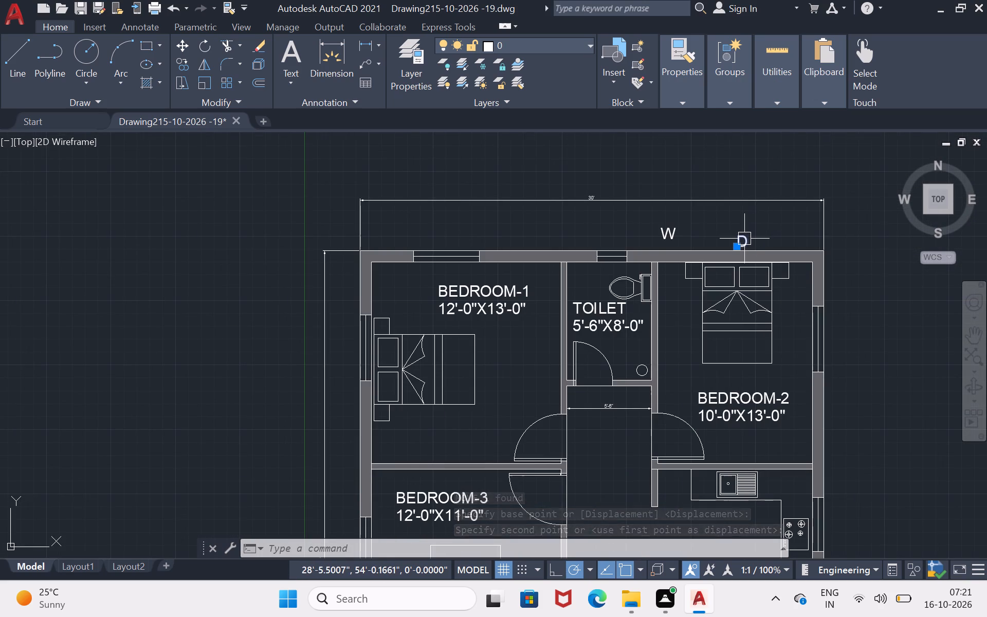
{"action": "key", "text": "Delete"}
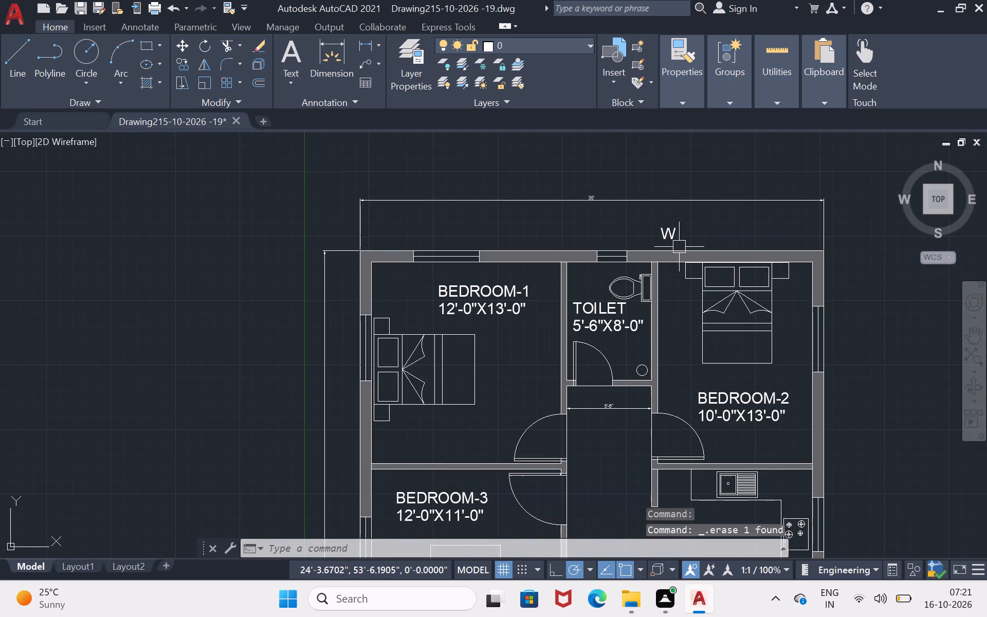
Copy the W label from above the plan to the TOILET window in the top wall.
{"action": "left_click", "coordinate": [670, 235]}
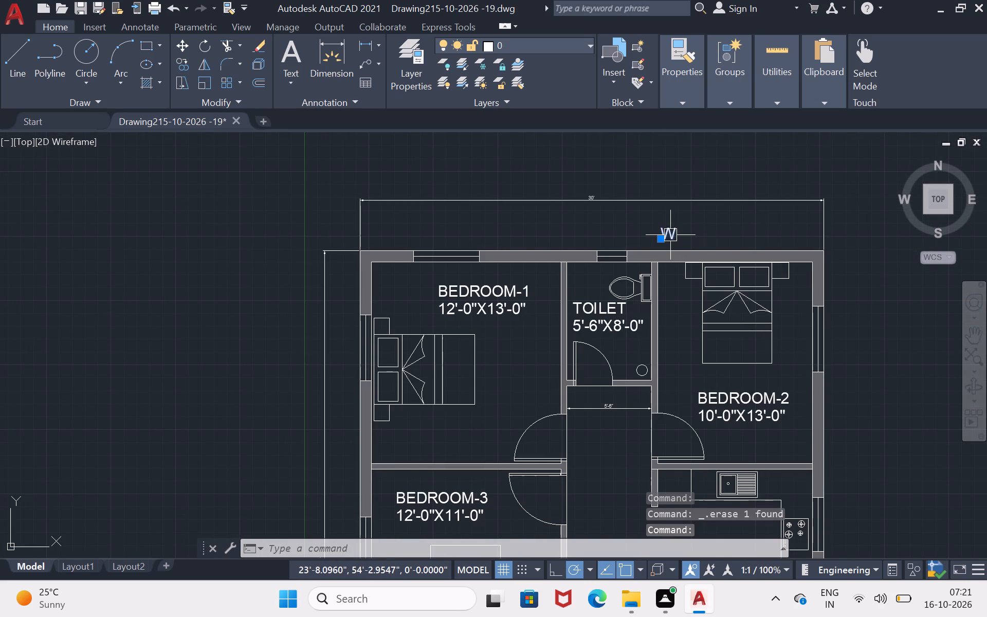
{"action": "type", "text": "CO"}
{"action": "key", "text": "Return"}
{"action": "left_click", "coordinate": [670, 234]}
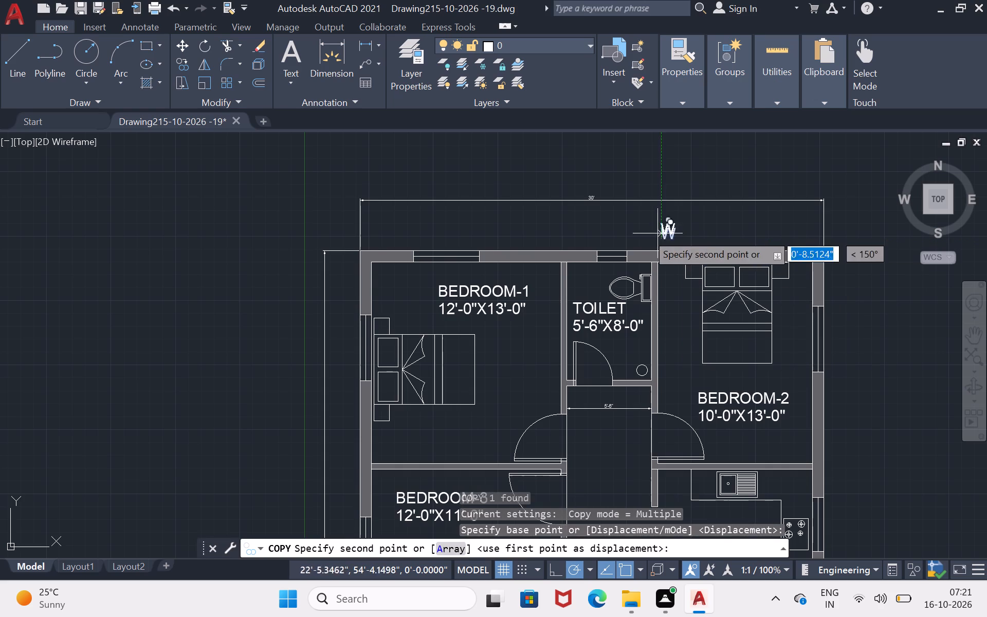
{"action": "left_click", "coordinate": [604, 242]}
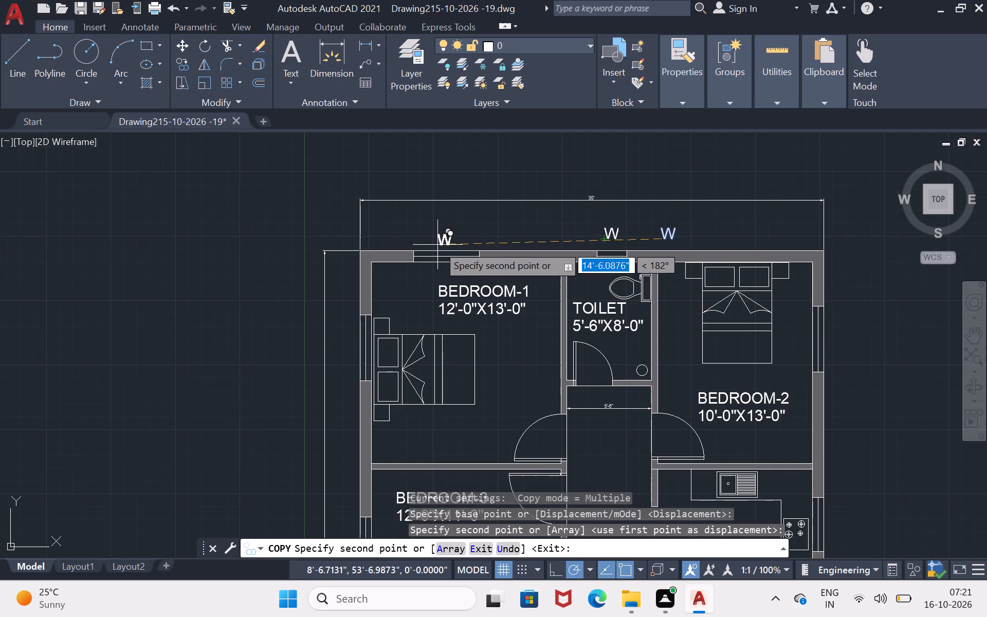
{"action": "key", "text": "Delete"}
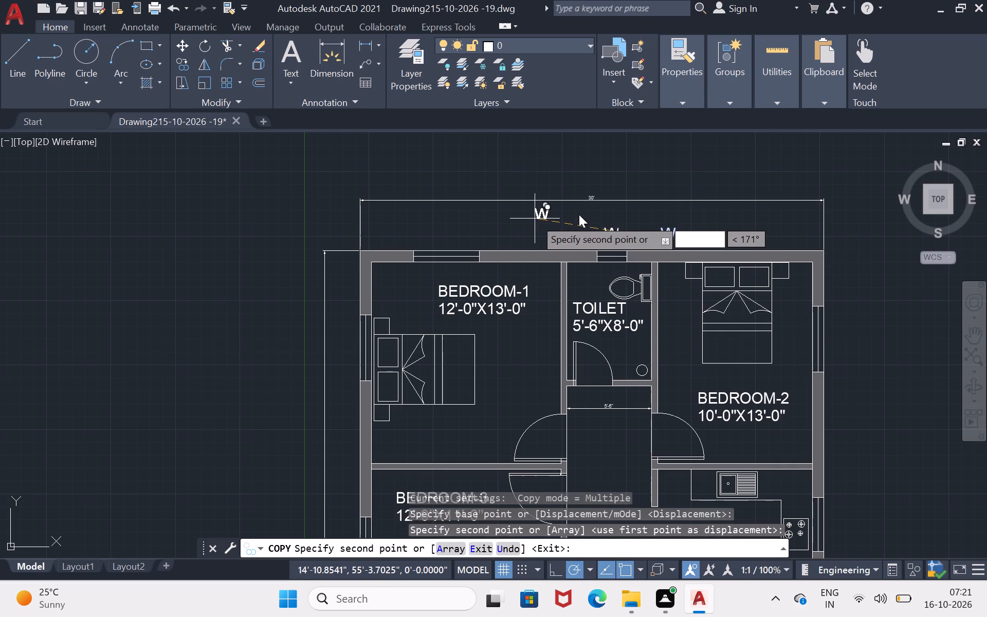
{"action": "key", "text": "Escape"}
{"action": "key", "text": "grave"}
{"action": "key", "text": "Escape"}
Delete both W labels above the plan's top wall.
{"action": "left_click", "coordinate": [615, 230]}
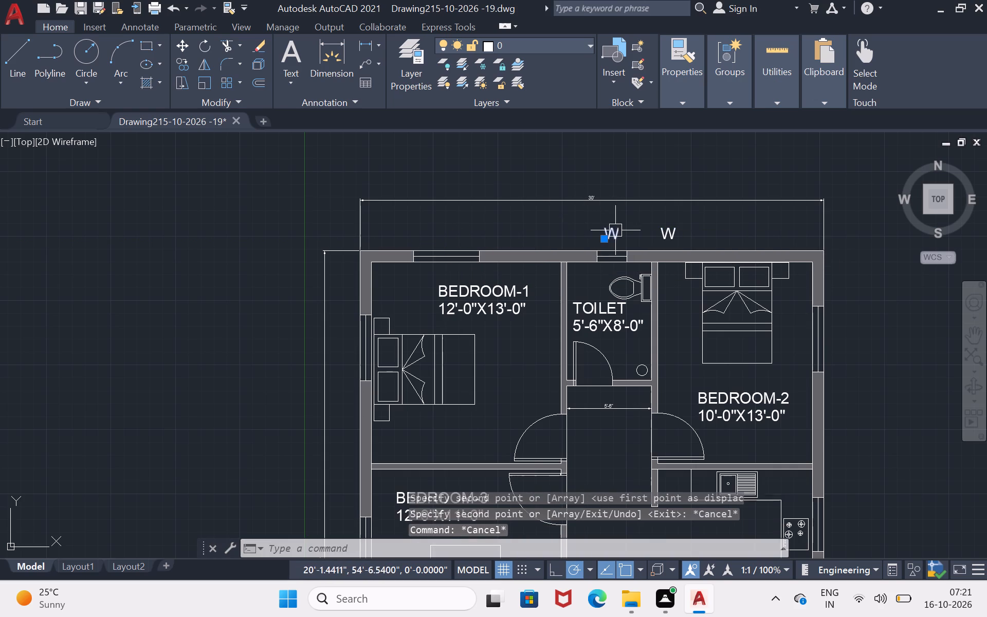
{"action": "left_click", "coordinate": [671, 230]}
{"action": "key", "text": "Delete"}
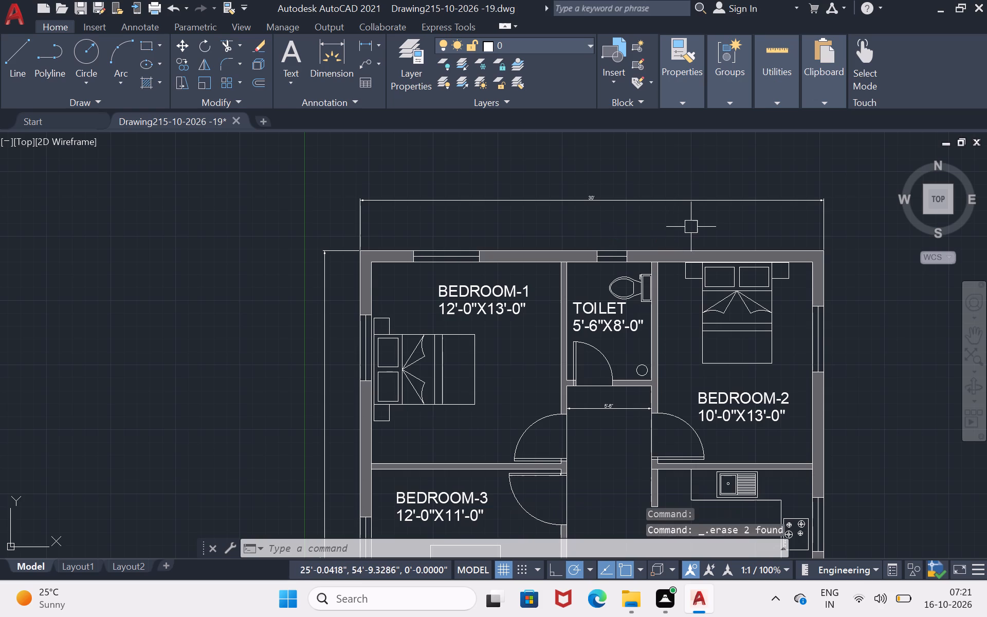
Hatch the garden strip in front of the house with the CROSS pattern in green 19,155,72.
{"action": "scroll", "coordinate": [694, 232], "scroll_direction": "down", "scroll_amount": 3}
{"action": "scroll", "coordinate": [704, 385], "scroll_direction": "up", "scroll_amount": 1}
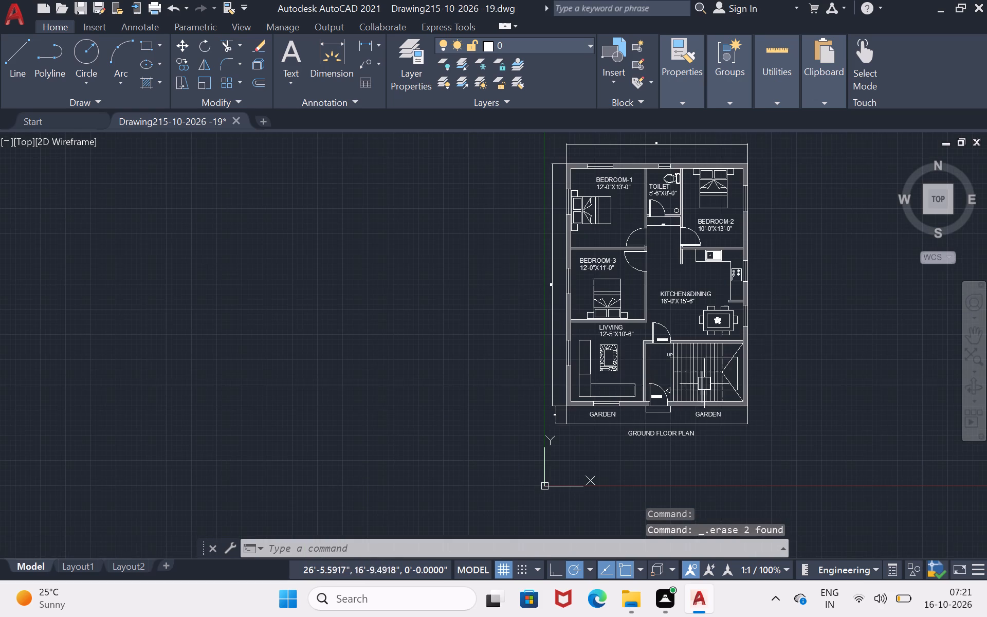
{"action": "scroll", "coordinate": [654, 382], "scroll_direction": "up", "scroll_amount": 3}
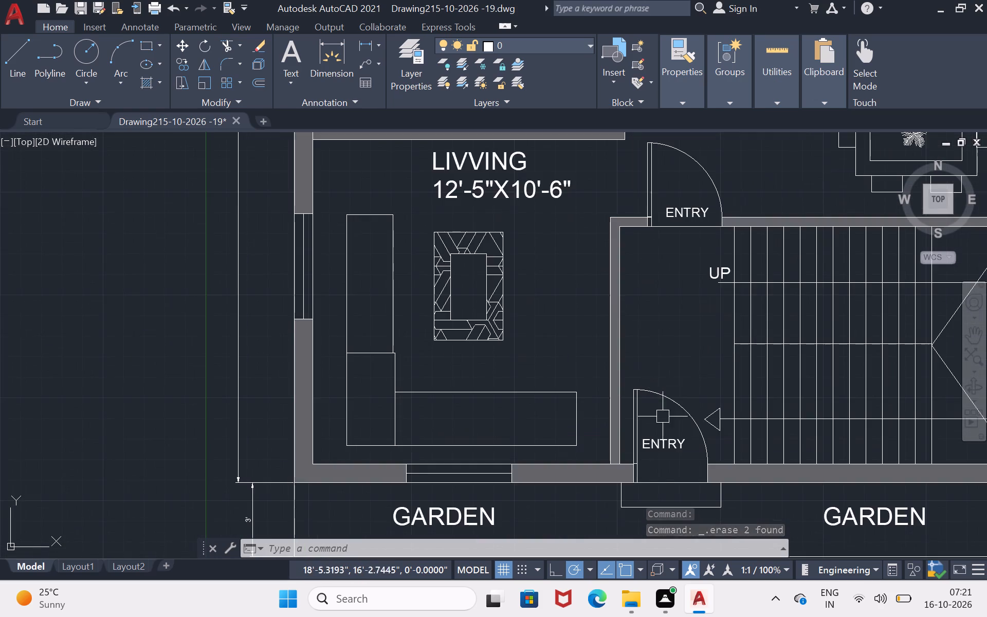
{"action": "scroll", "coordinate": [635, 480], "scroll_direction": "down", "scroll_amount": 1}
{"action": "scroll", "coordinate": [602, 507], "scroll_direction": "up", "scroll_amount": 1}
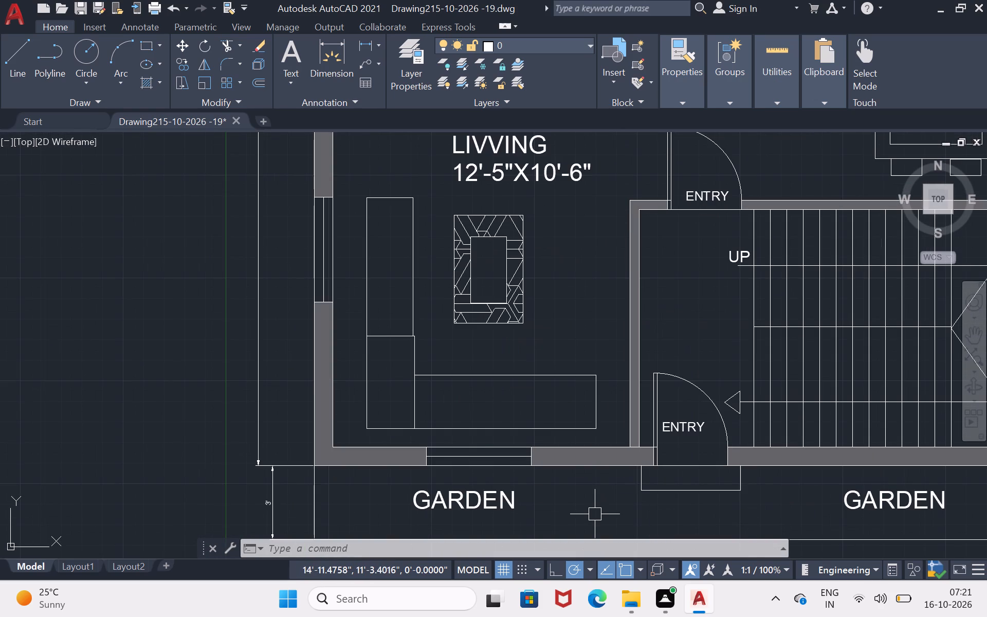
{"action": "key", "text": "h"}
{"action": "key", "text": "Return"}
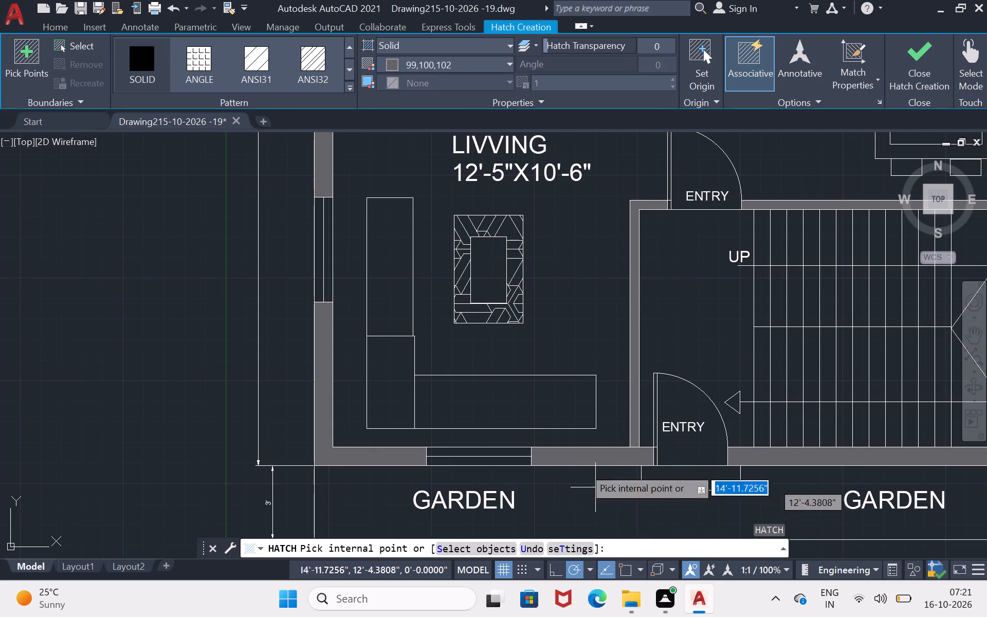
{"action": "left_click", "coordinate": [348, 82]}
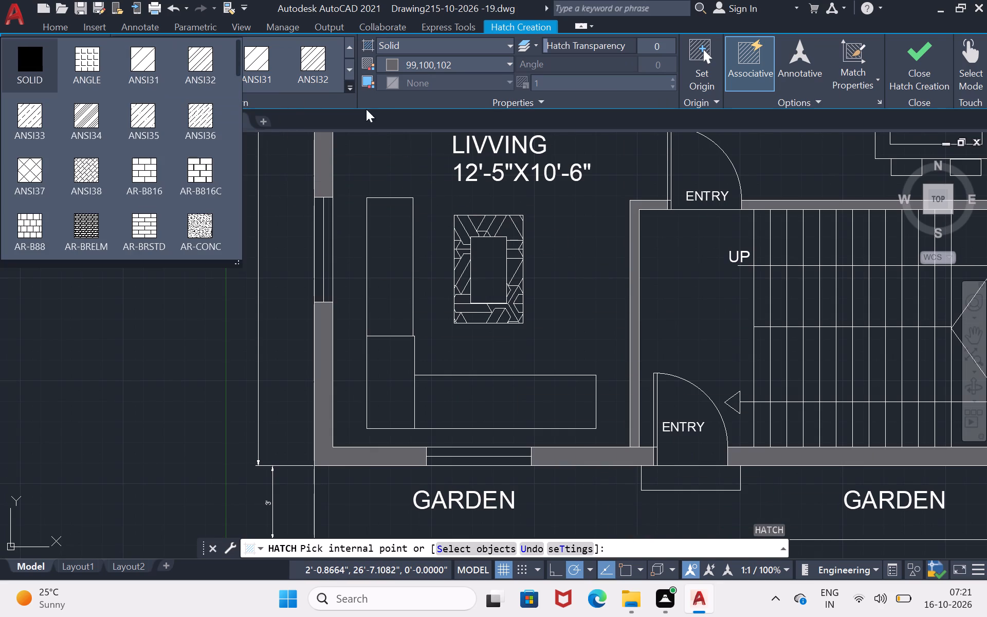
{"action": "scroll", "coordinate": [218, 182], "scroll_direction": "down", "scroll_amount": 2}
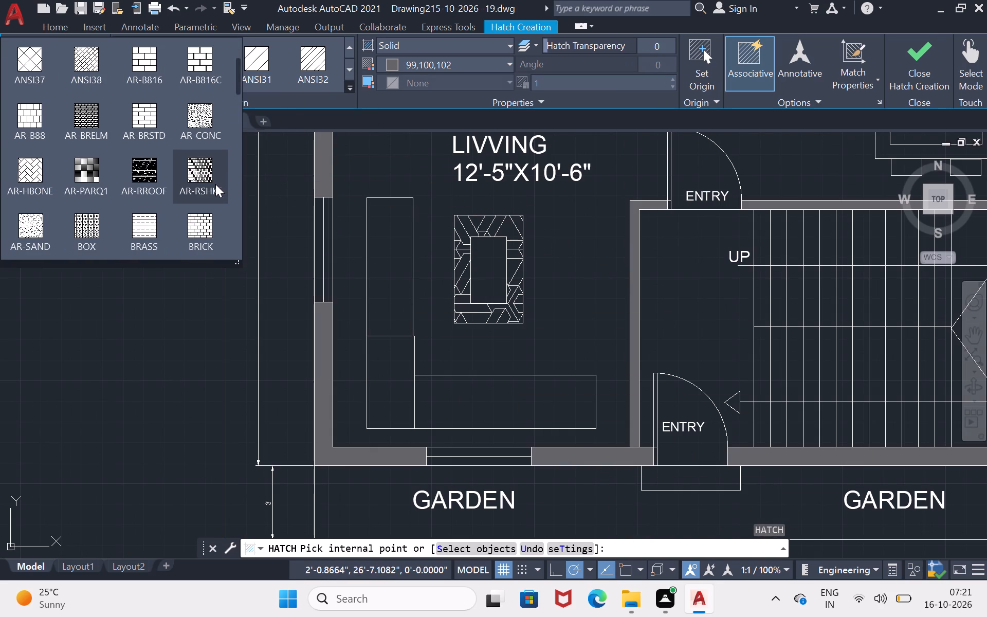
{"action": "scroll", "coordinate": [215, 185], "scroll_direction": "down", "scroll_amount": 2}
{"action": "left_click", "coordinate": [415, 64]}
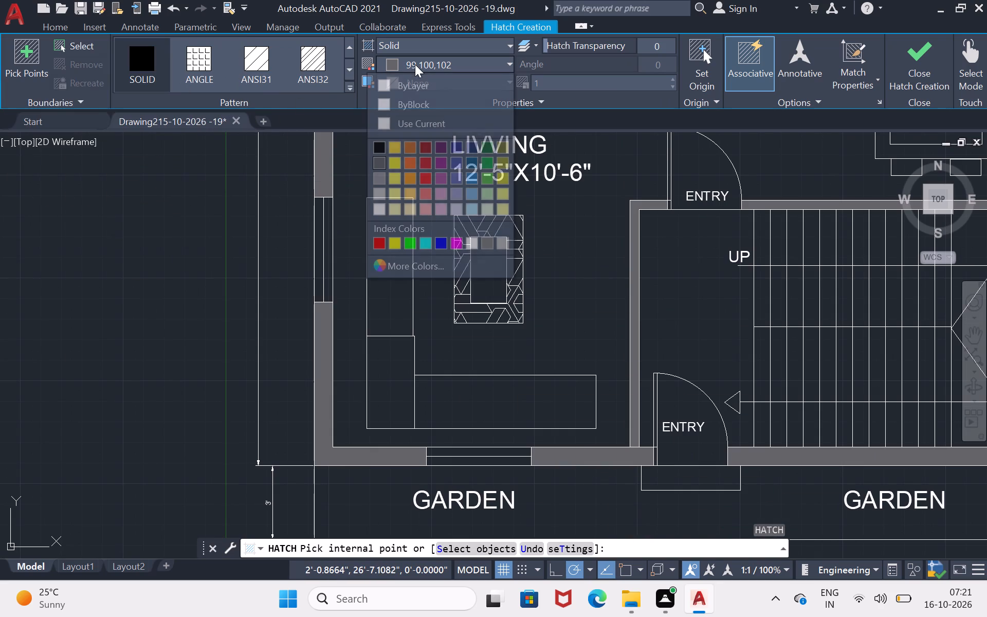
{"action": "left_click", "coordinate": [481, 160]}
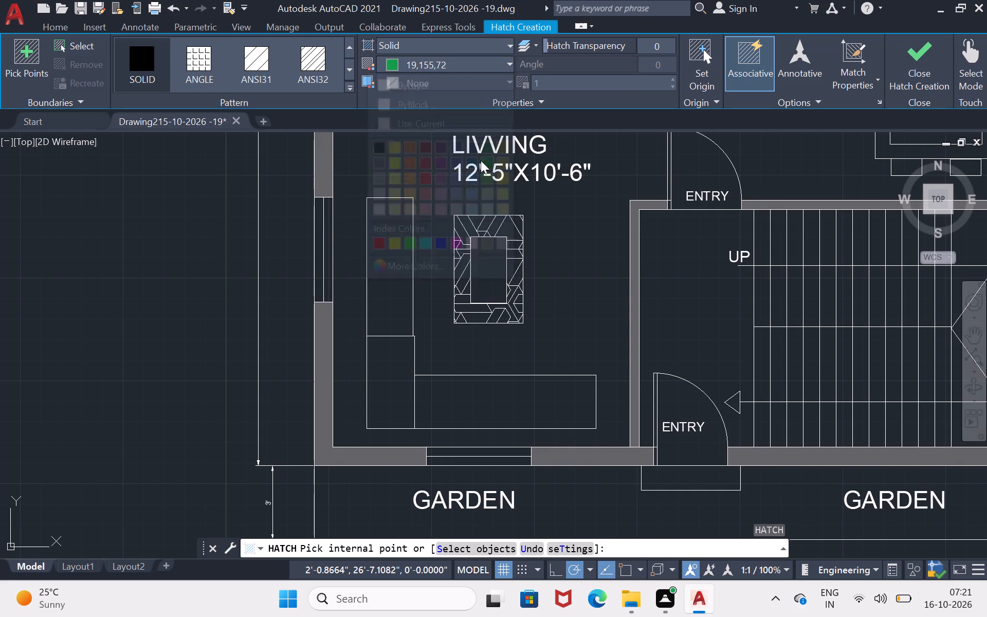
{"action": "left_click", "coordinate": [354, 83]}
{"action": "scroll", "coordinate": [160, 200], "scroll_direction": "down", "scroll_amount": 5}
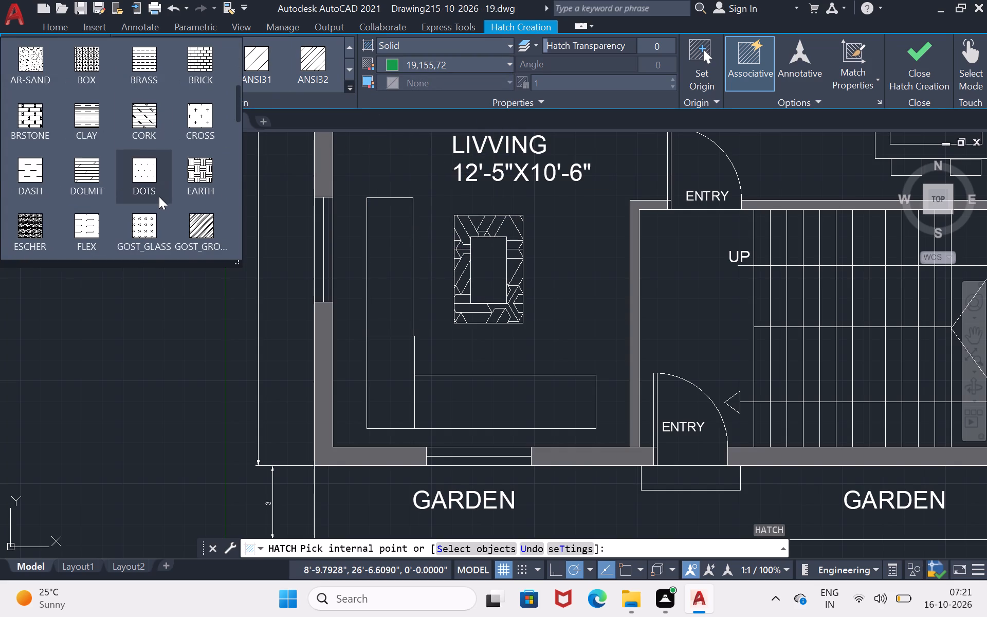
{"action": "left_click", "coordinate": [197, 105]}
{"action": "scroll", "coordinate": [197, 149], "scroll_direction": "down", "scroll_amount": 1}
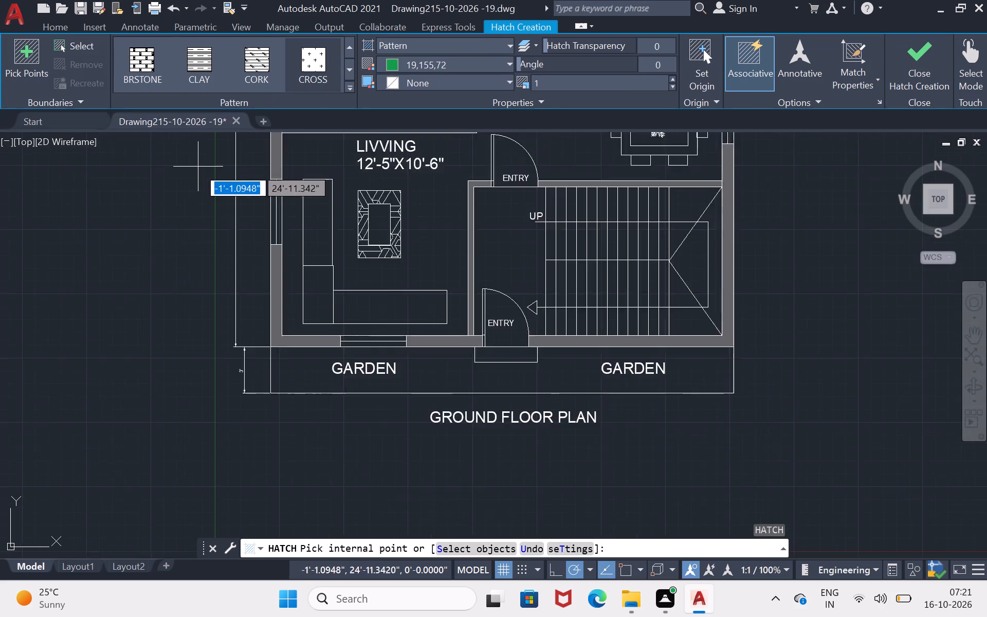
{"action": "scroll", "coordinate": [198, 168], "scroll_direction": "down", "scroll_amount": 1}
{"action": "scroll", "coordinate": [333, 300], "scroll_direction": "up", "scroll_amount": 2}
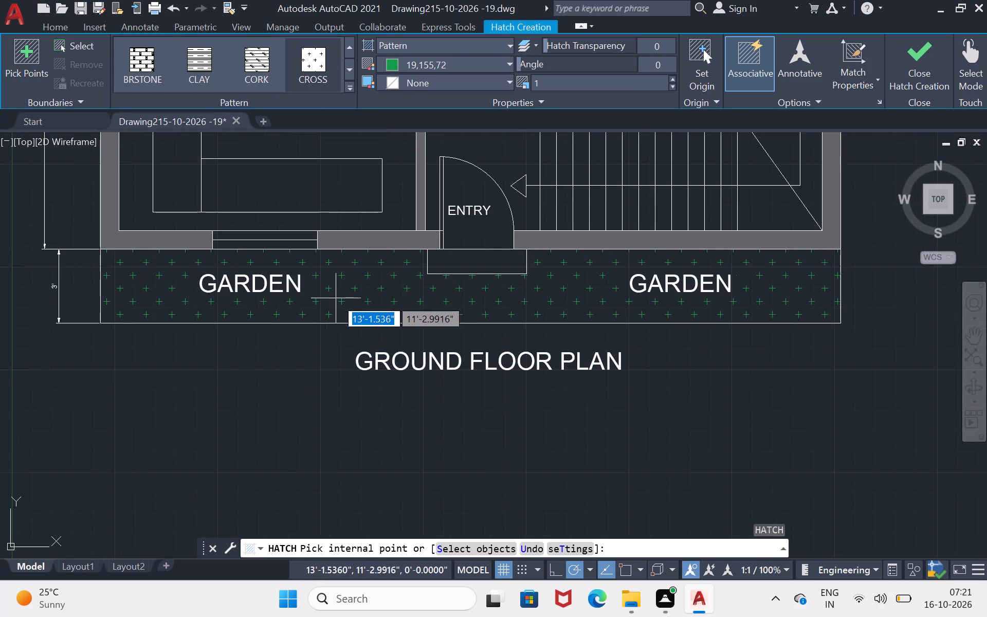
{"action": "left_click", "coordinate": [336, 297]}
{"action": "scroll", "coordinate": [357, 314], "scroll_direction": "down", "scroll_amount": 1}
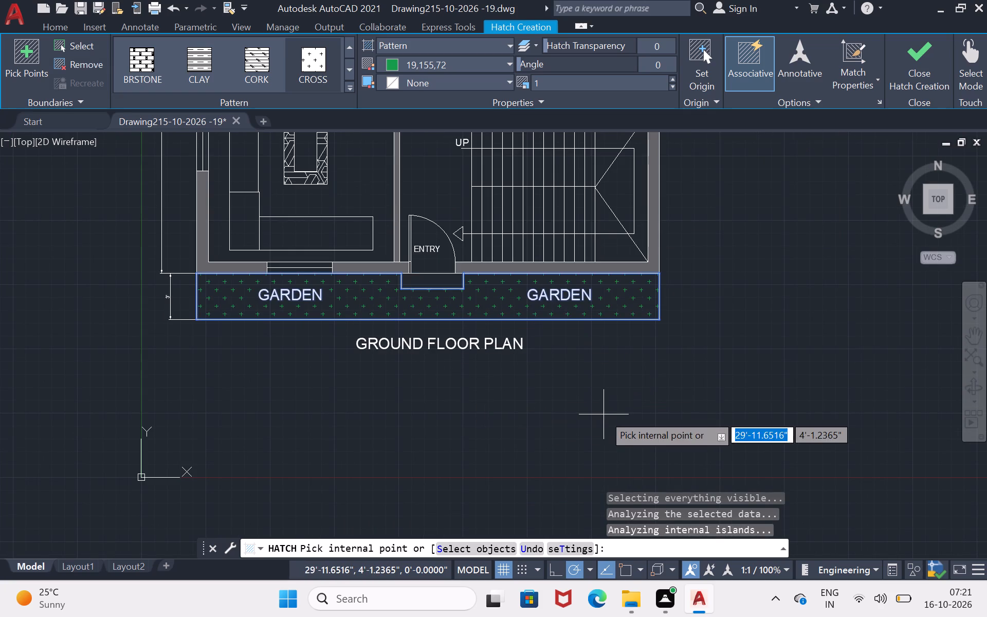
{"action": "key", "text": "Return"}
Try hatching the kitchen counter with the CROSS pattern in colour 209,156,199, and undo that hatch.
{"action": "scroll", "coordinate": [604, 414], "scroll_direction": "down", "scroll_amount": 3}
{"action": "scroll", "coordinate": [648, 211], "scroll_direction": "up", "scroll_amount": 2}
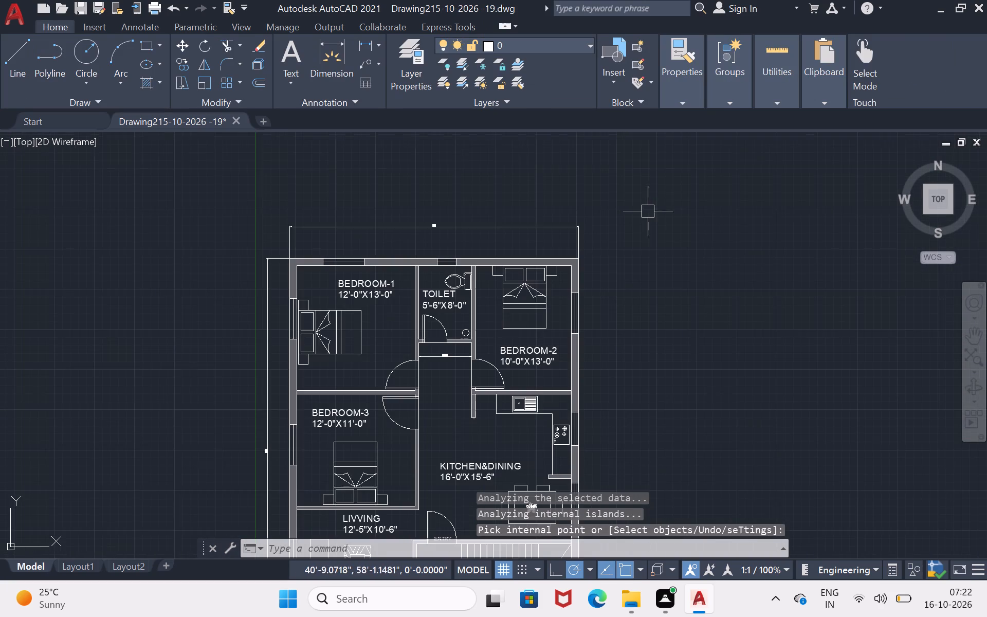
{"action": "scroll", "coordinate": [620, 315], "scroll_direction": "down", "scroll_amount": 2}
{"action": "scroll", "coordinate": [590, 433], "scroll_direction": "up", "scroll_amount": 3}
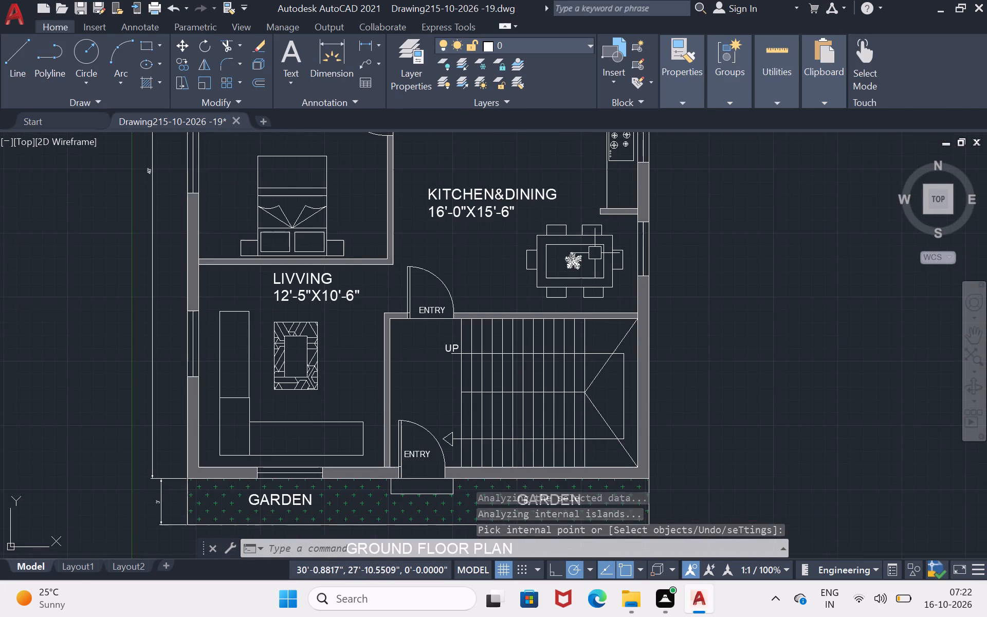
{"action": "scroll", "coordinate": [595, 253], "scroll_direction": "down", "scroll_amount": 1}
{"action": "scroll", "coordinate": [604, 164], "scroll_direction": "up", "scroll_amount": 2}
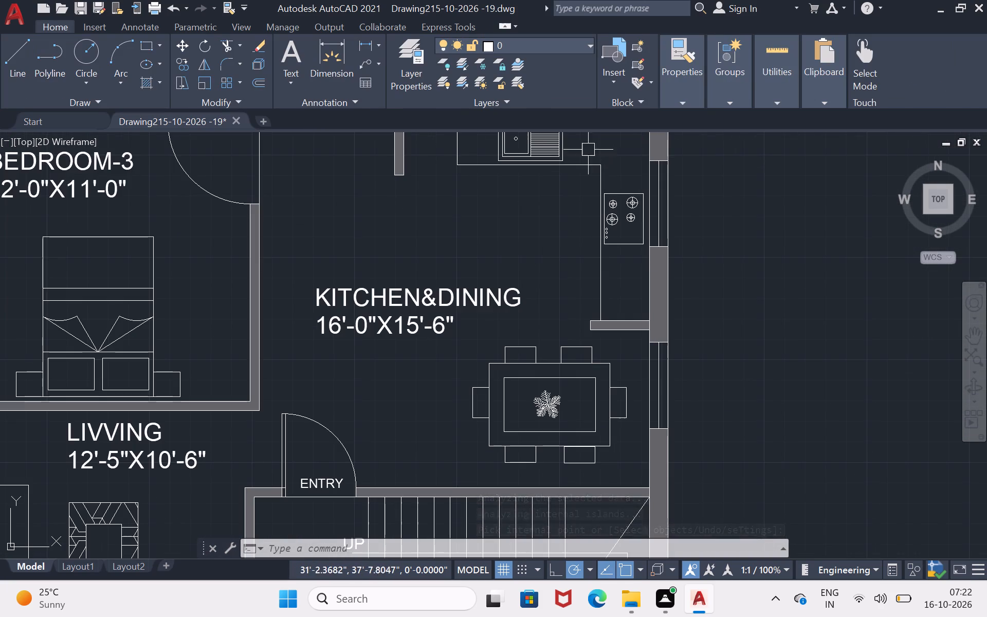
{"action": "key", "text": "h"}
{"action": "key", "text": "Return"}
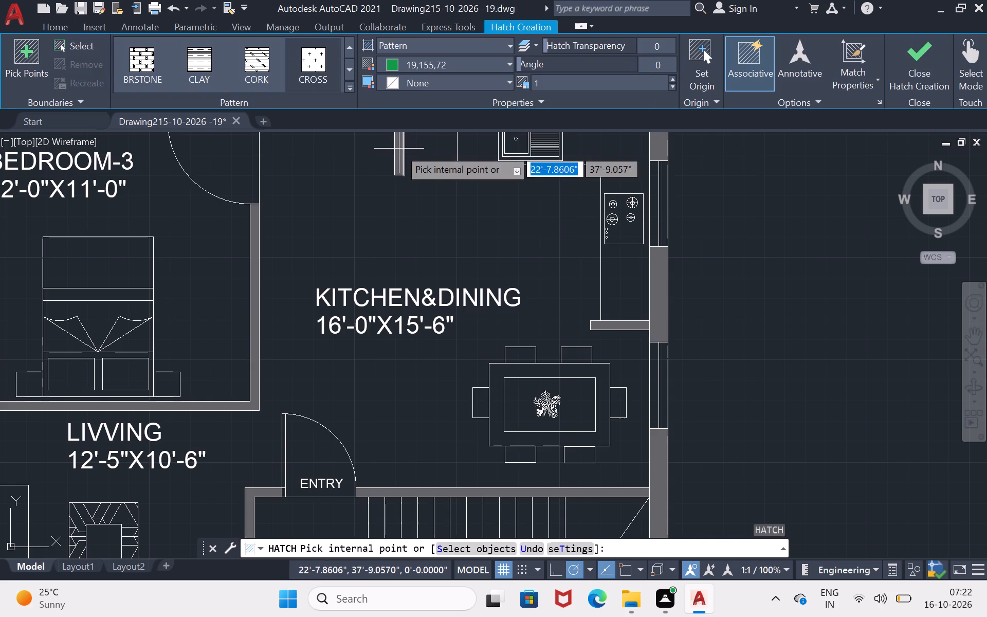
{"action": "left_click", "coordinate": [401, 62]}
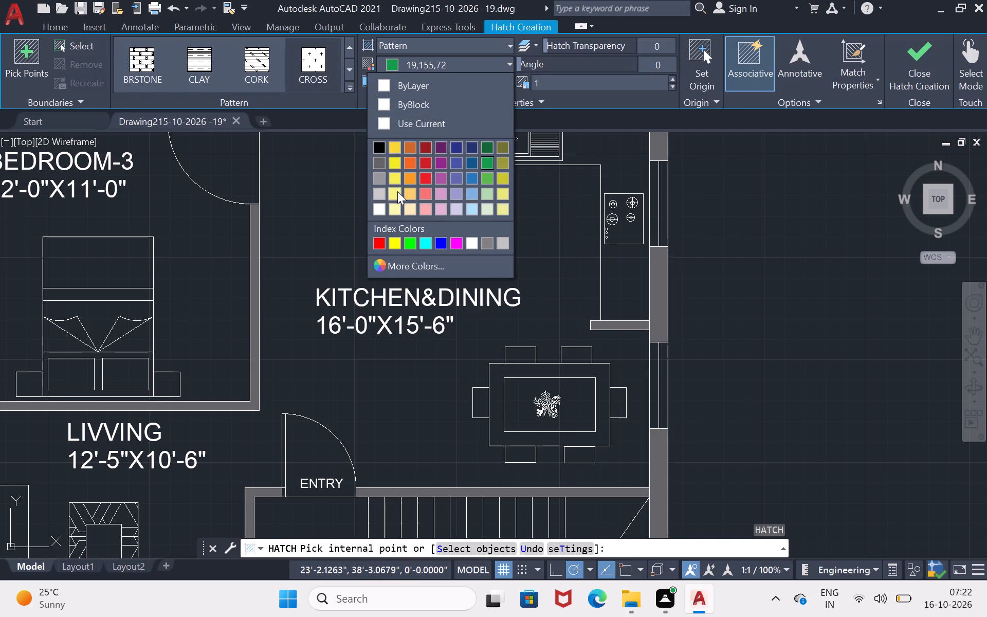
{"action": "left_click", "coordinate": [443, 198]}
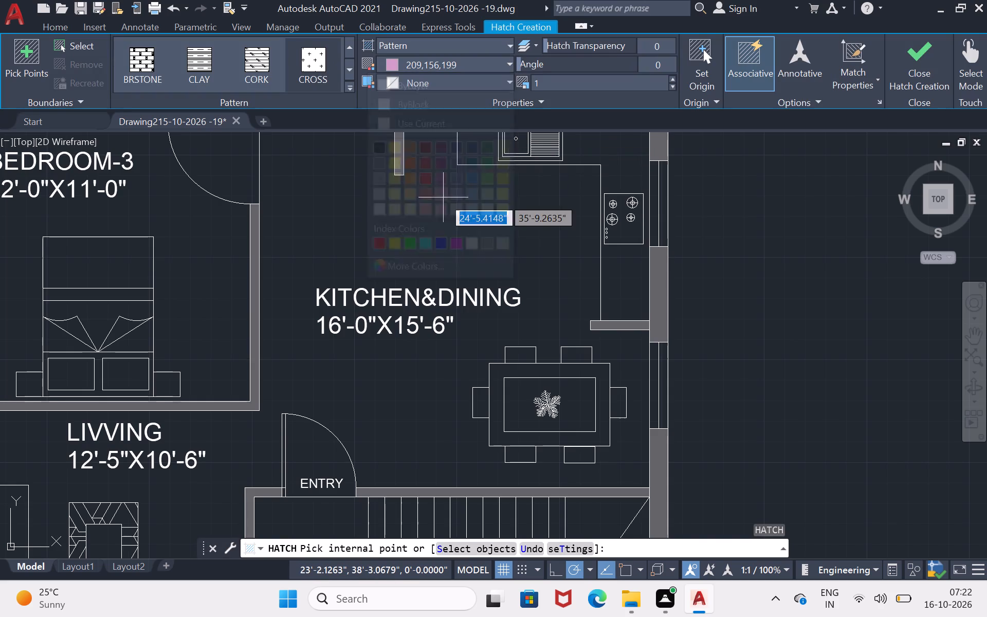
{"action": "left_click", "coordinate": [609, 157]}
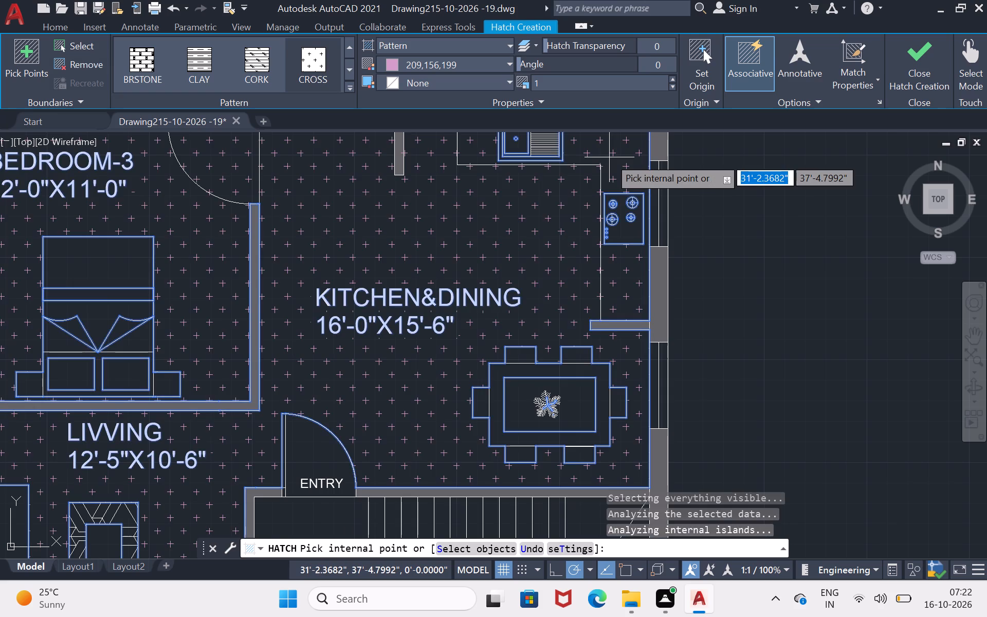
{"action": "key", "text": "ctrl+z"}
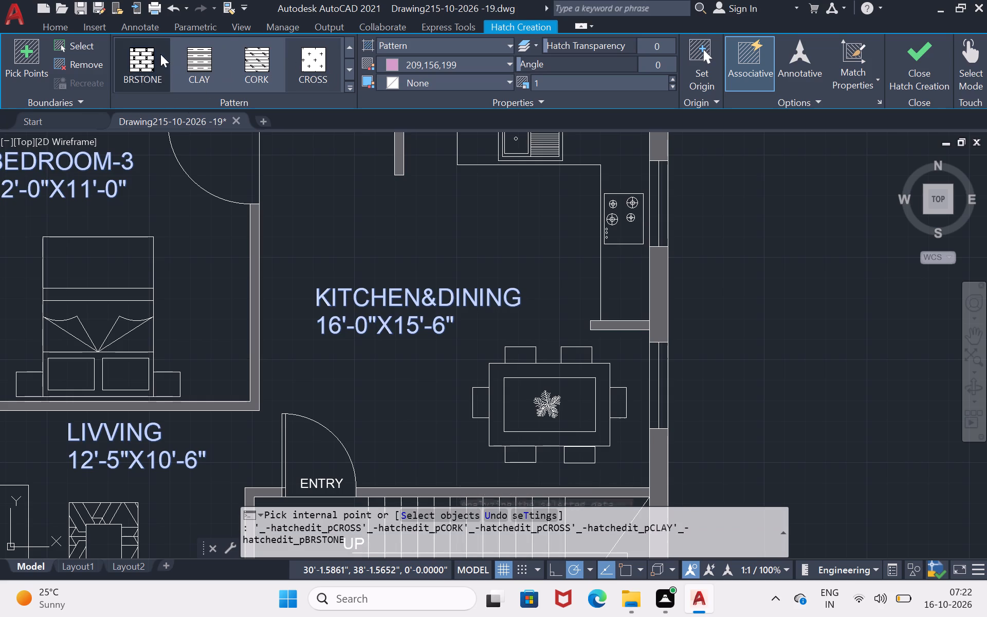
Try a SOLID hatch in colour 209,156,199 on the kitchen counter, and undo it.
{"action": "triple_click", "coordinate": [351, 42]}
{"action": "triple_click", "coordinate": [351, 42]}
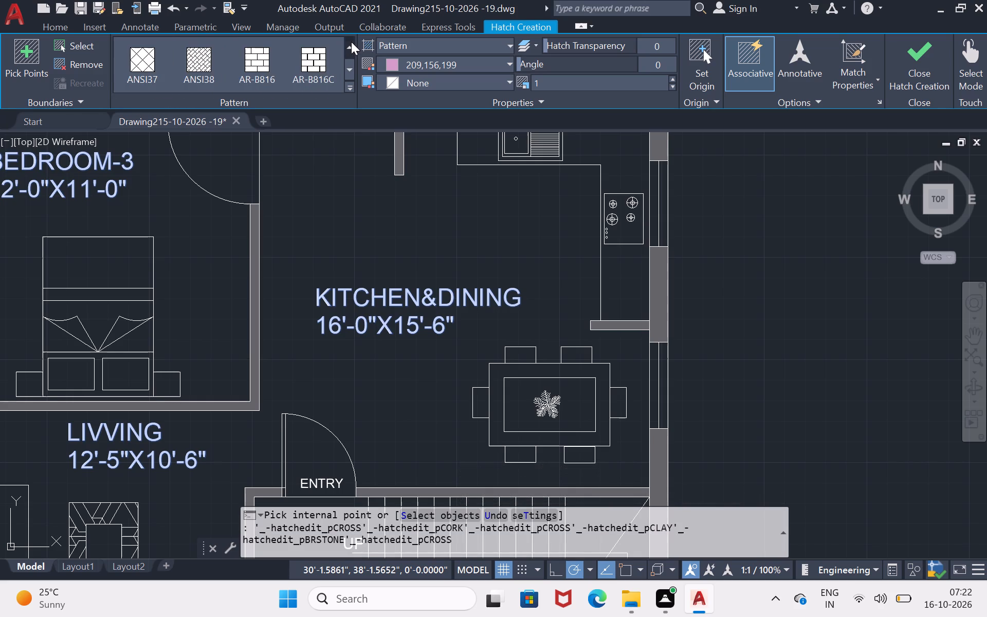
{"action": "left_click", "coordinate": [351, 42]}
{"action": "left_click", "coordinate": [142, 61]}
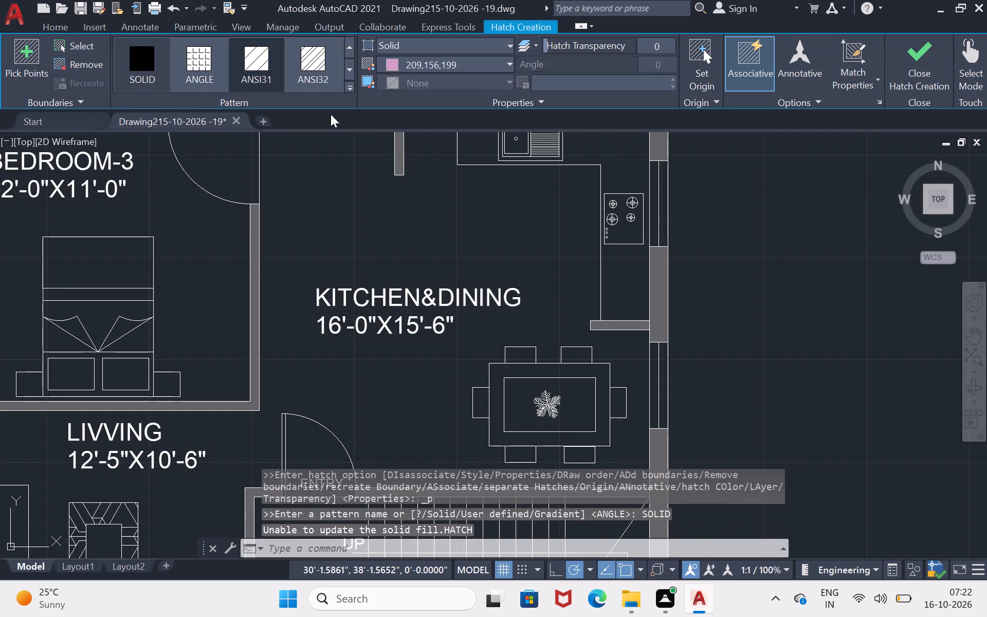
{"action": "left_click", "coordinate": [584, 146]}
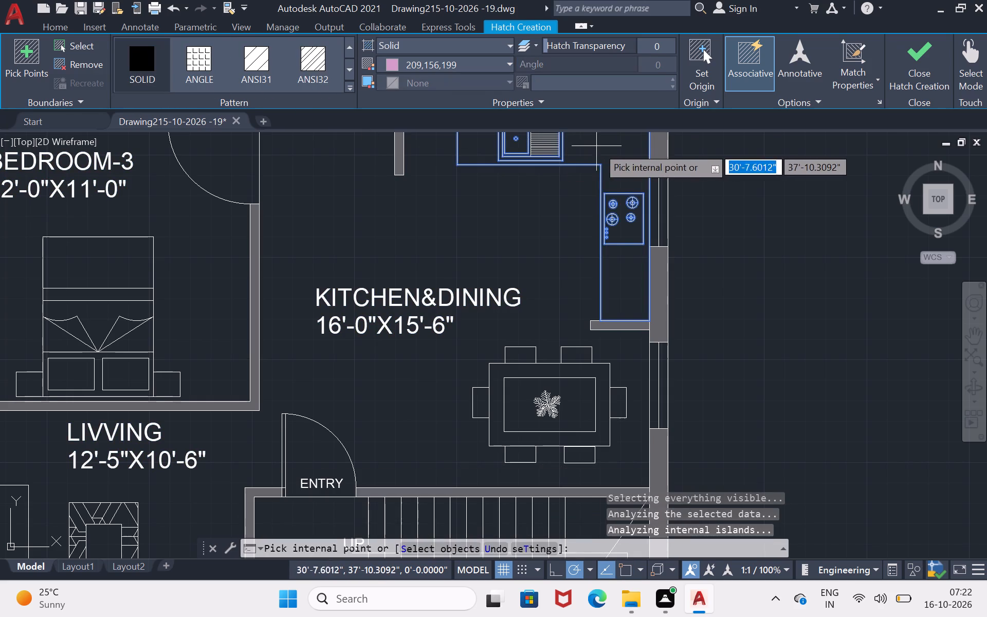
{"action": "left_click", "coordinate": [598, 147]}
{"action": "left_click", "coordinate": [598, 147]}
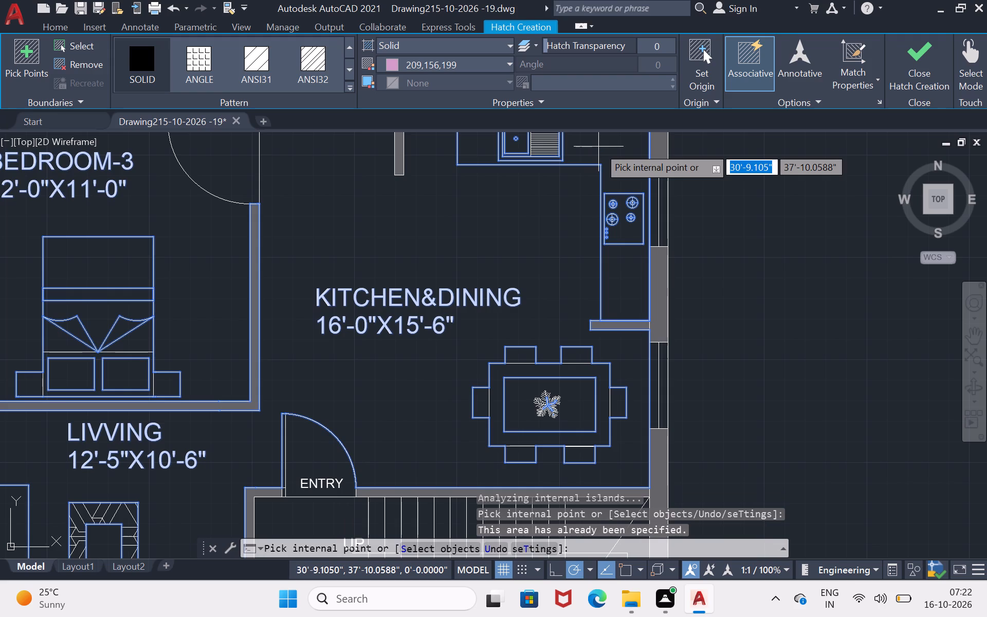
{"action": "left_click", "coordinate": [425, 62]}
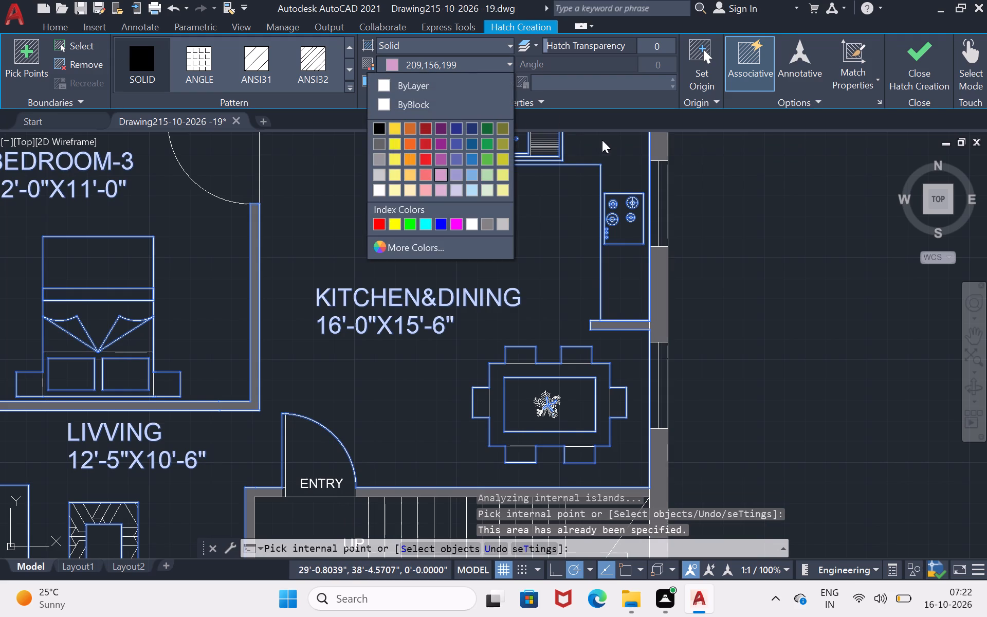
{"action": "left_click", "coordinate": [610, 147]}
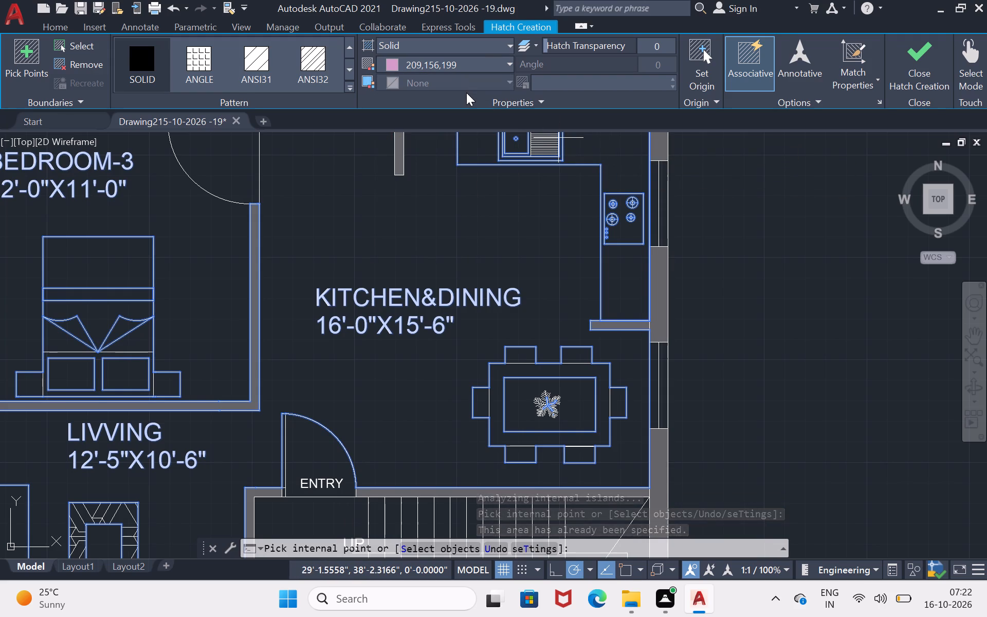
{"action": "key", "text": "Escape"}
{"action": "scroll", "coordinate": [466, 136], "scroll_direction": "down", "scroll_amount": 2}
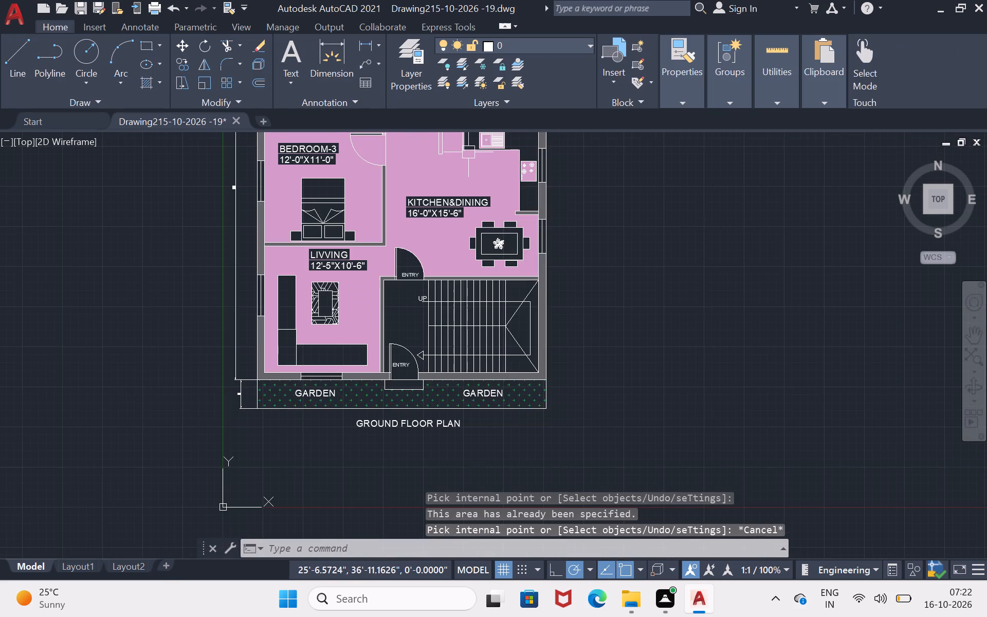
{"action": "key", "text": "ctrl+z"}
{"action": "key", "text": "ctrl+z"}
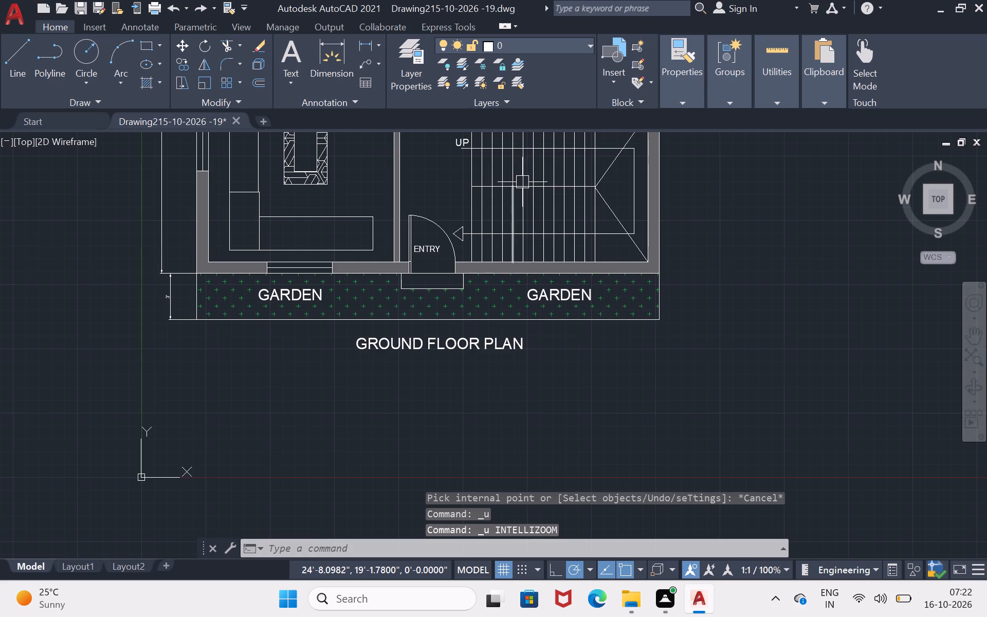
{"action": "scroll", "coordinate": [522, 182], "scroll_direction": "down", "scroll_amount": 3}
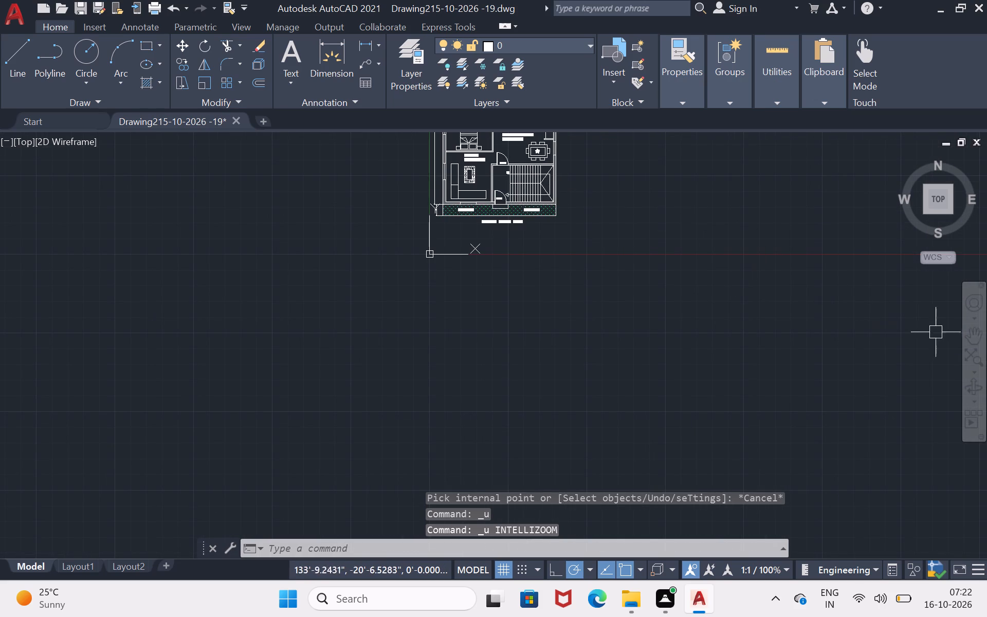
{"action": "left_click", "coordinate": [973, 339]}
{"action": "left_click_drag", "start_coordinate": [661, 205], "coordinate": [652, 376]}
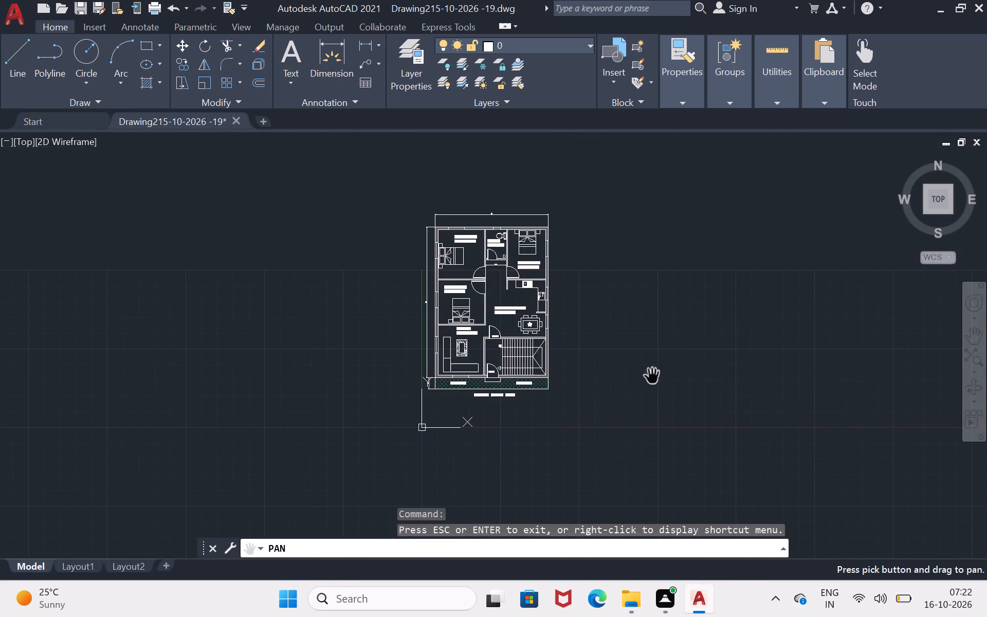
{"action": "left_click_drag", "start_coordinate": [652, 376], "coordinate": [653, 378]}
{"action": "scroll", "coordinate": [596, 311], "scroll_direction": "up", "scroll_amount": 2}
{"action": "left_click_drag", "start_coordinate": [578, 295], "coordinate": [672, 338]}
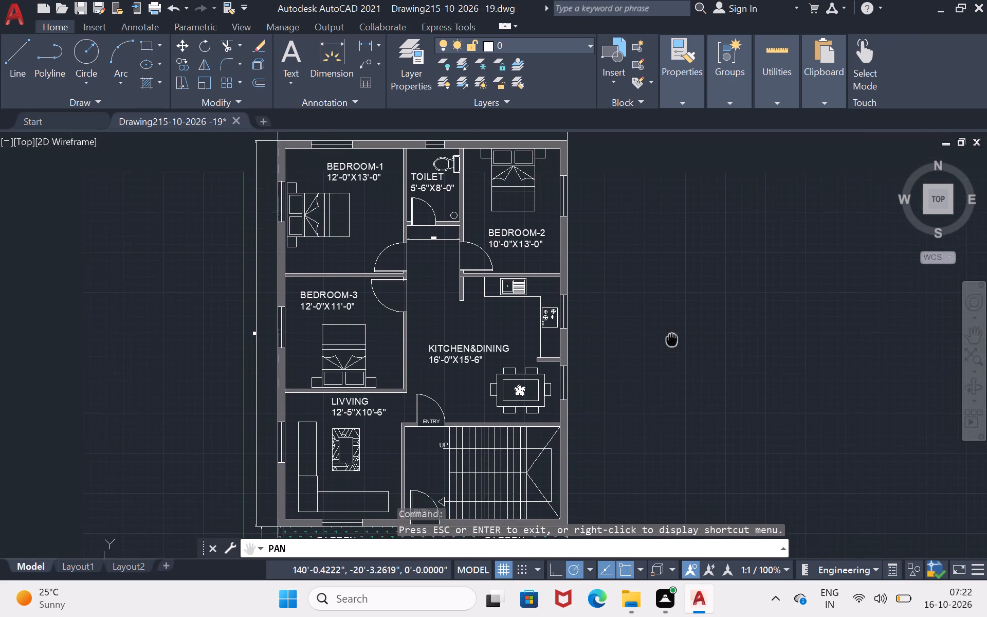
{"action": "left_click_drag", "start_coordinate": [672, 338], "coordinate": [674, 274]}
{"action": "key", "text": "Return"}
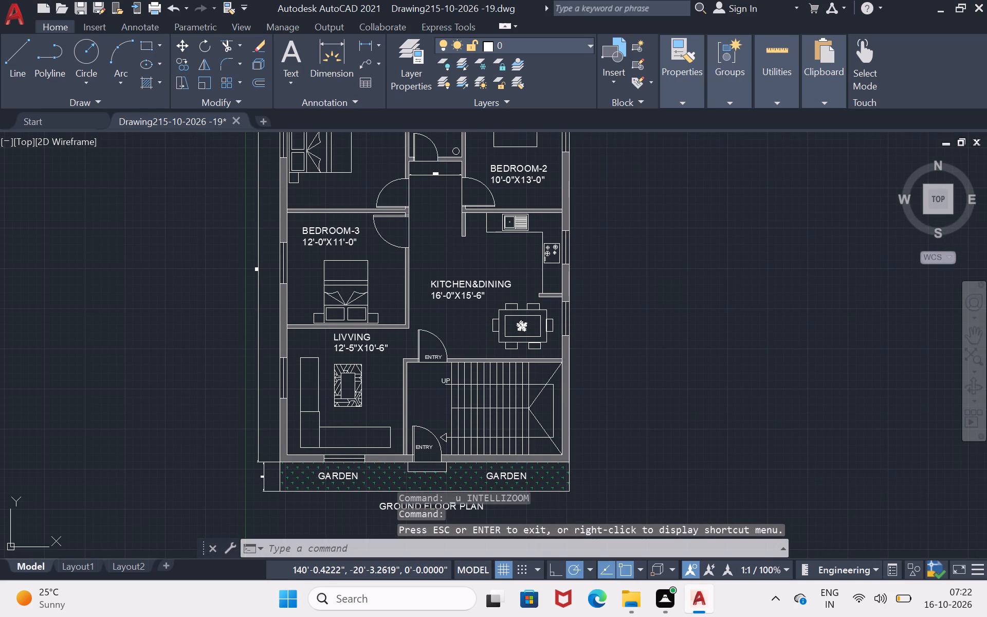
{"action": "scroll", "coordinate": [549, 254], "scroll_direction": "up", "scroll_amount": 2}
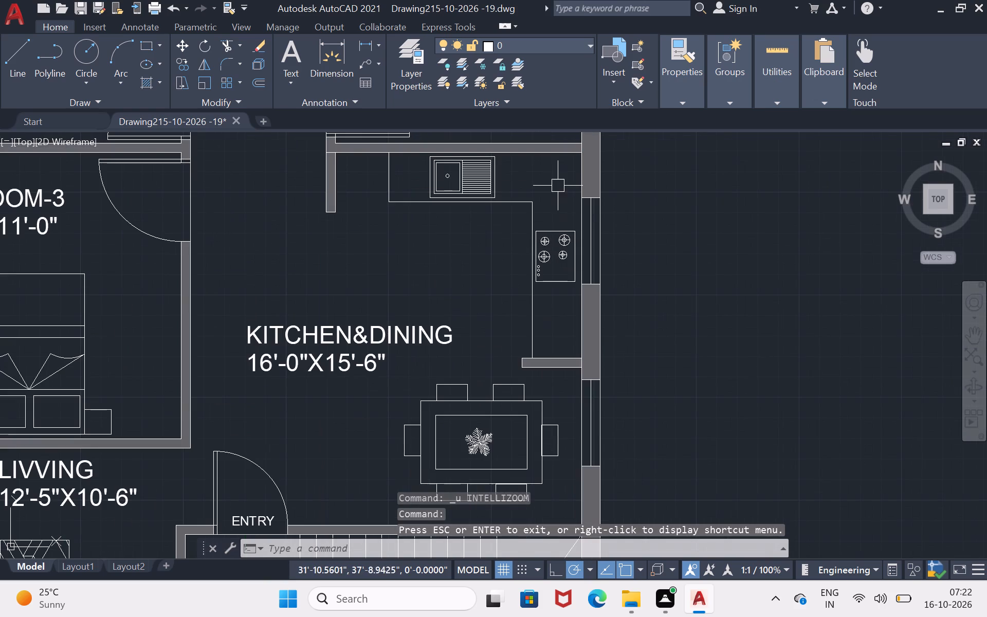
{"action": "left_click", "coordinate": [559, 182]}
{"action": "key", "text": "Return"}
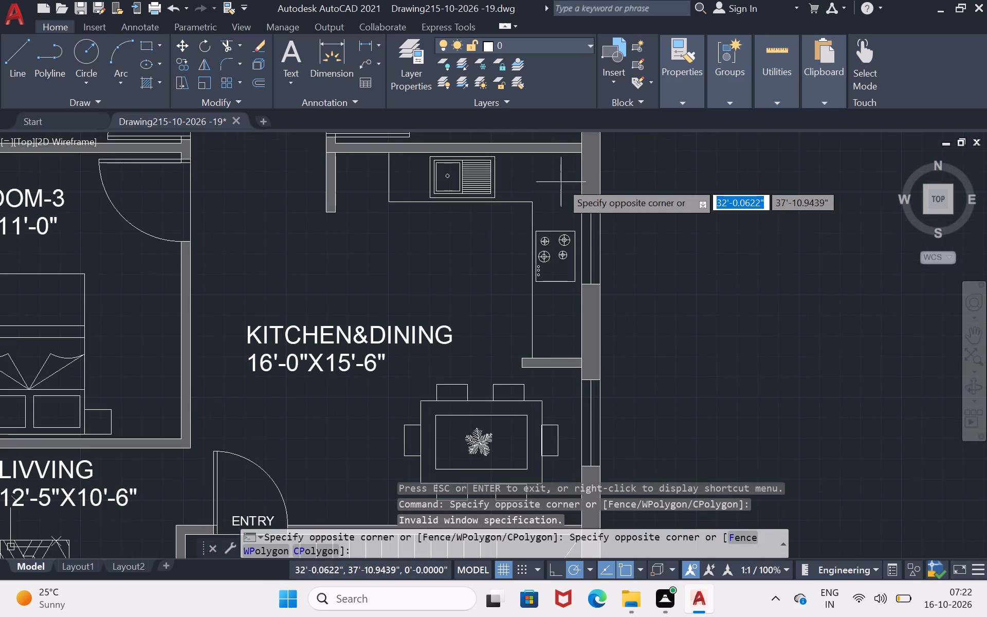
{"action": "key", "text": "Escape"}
Hatch the L-shaped kitchen counter around the sink and stove with a SOLID fill in colour 169,83,160.
{"action": "key", "text": "h"}
{"action": "key", "text": "Return"}
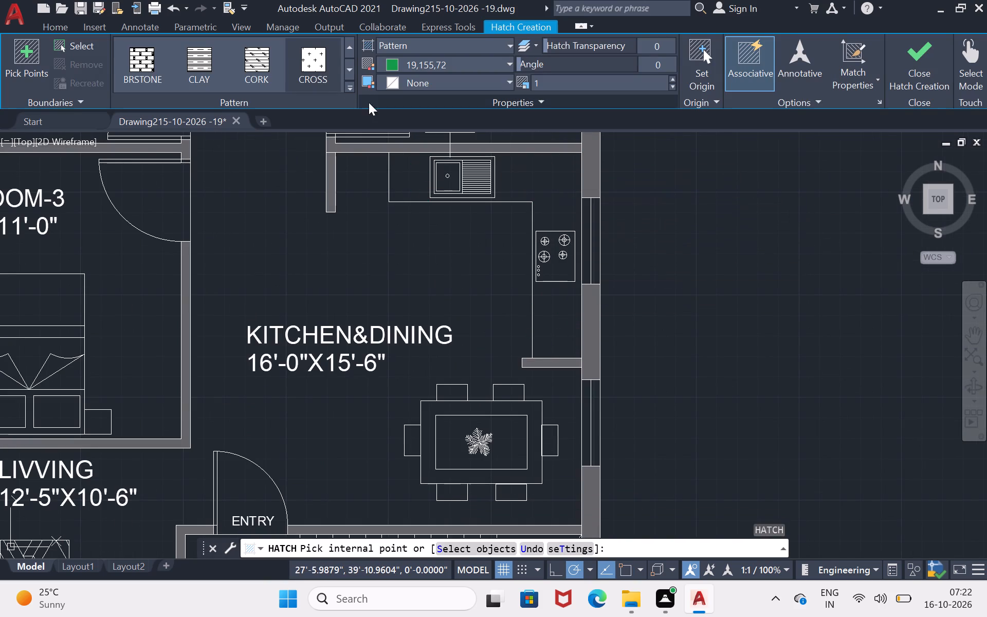
{"action": "triple_click", "coordinate": [347, 47]}
{"action": "triple_click", "coordinate": [347, 47]}
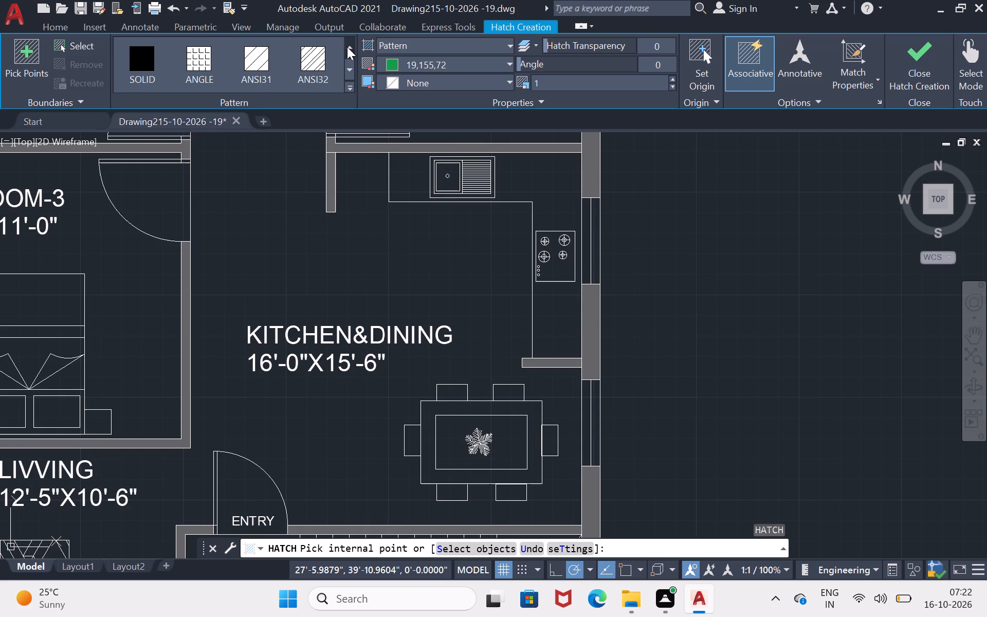
{"action": "left_click", "coordinate": [347, 47]}
{"action": "left_click", "coordinate": [141, 56]}
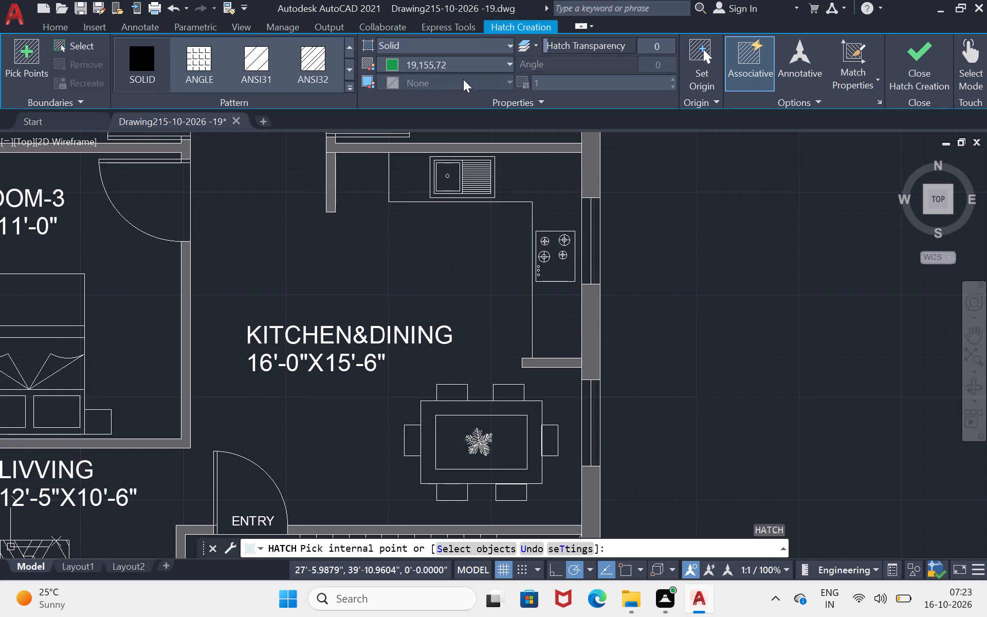
{"action": "left_click", "coordinate": [463, 63]}
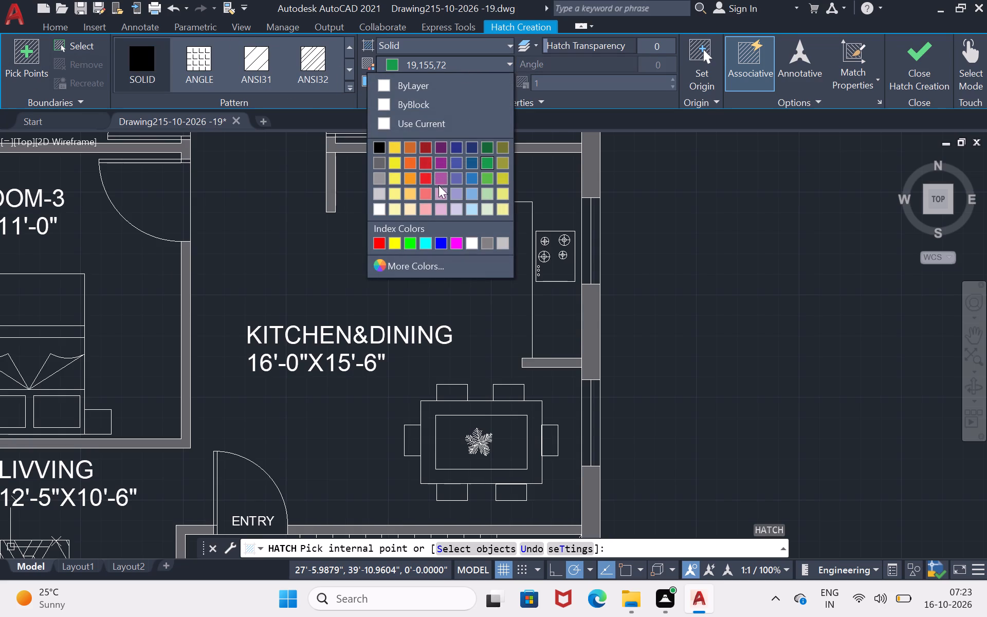
{"action": "left_click", "coordinate": [441, 176]}
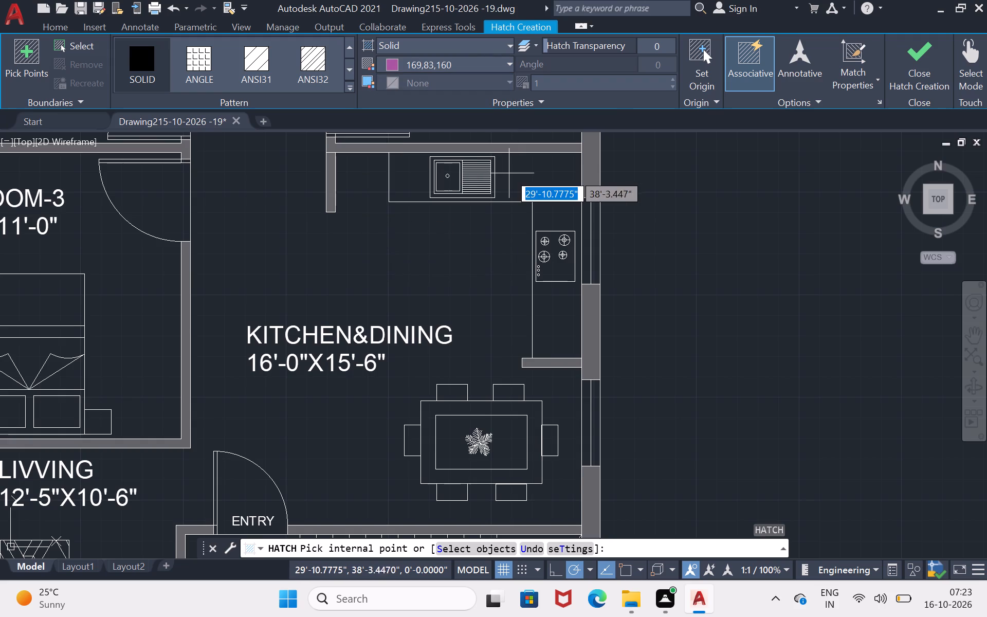
{"action": "left_click", "coordinate": [509, 173]}
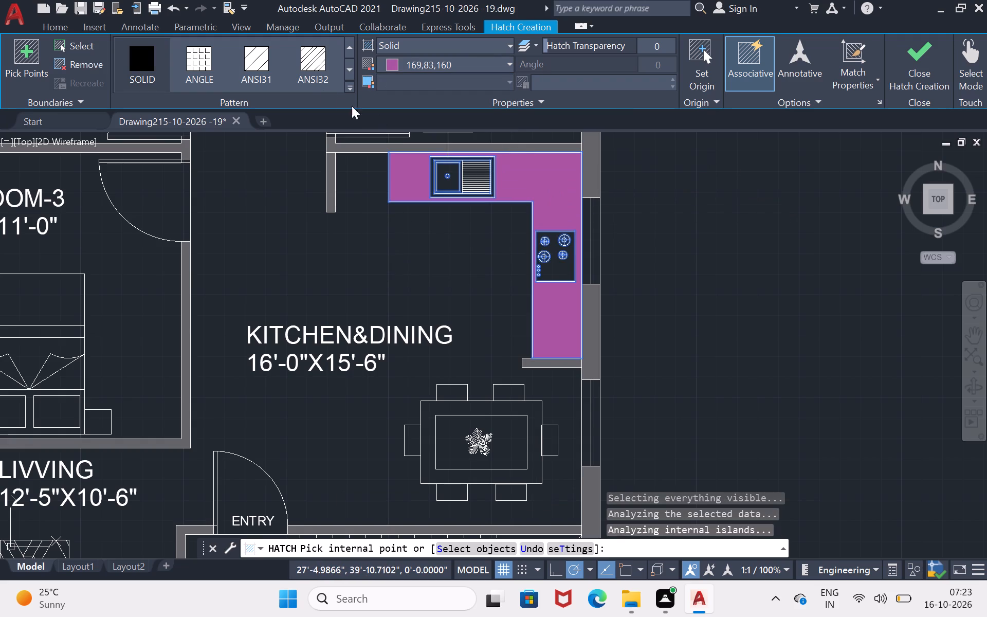
Recolour the kitchen counter's solid hatch to light blue 173,221,247 and finish the hatch.
{"action": "left_click", "coordinate": [454, 61]}
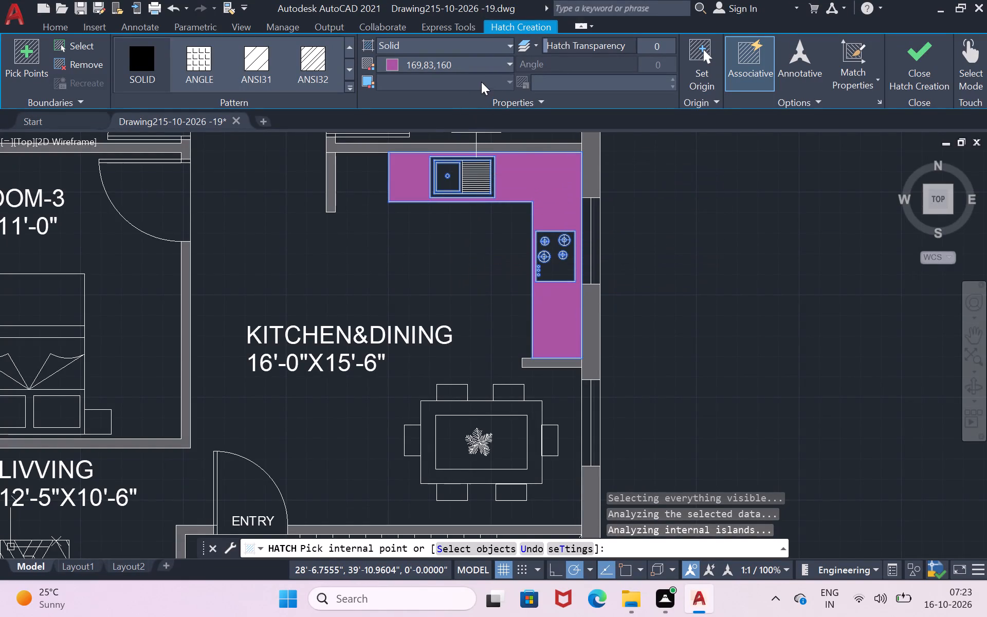
{"action": "left_click", "coordinate": [499, 62]}
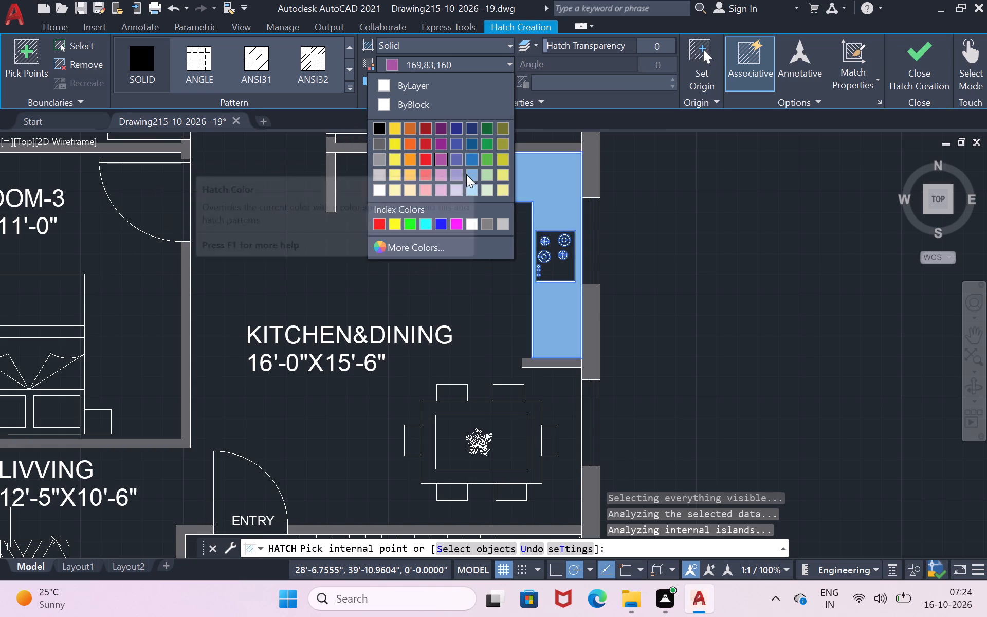
{"action": "left_click", "coordinate": [465, 189]}
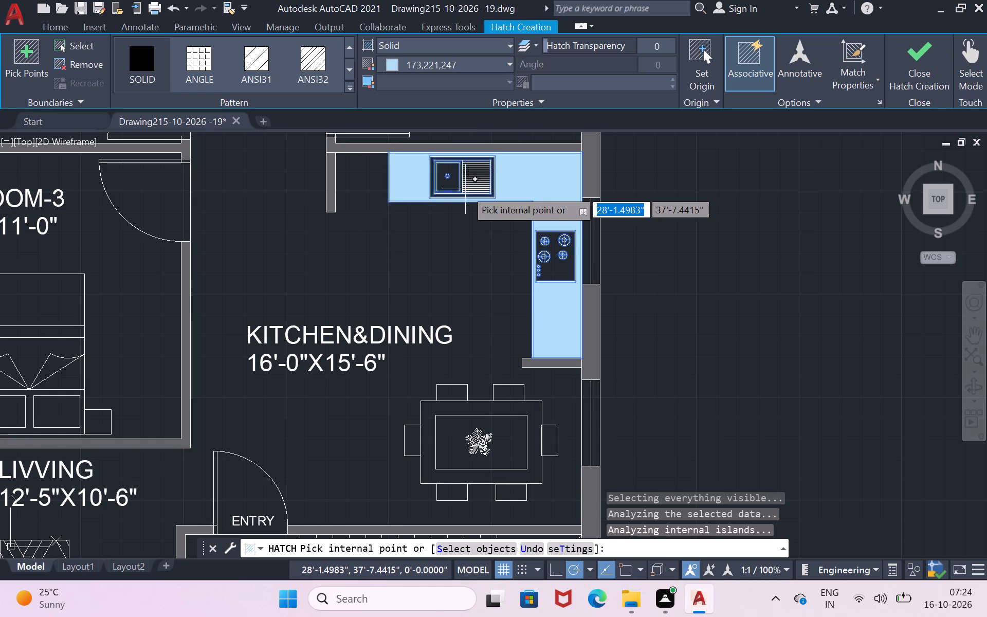
{"action": "scroll", "coordinate": [519, 212], "scroll_direction": "down", "scroll_amount": 2}
{"action": "scroll", "coordinate": [611, 215], "scroll_direction": "down", "scroll_amount": 1}
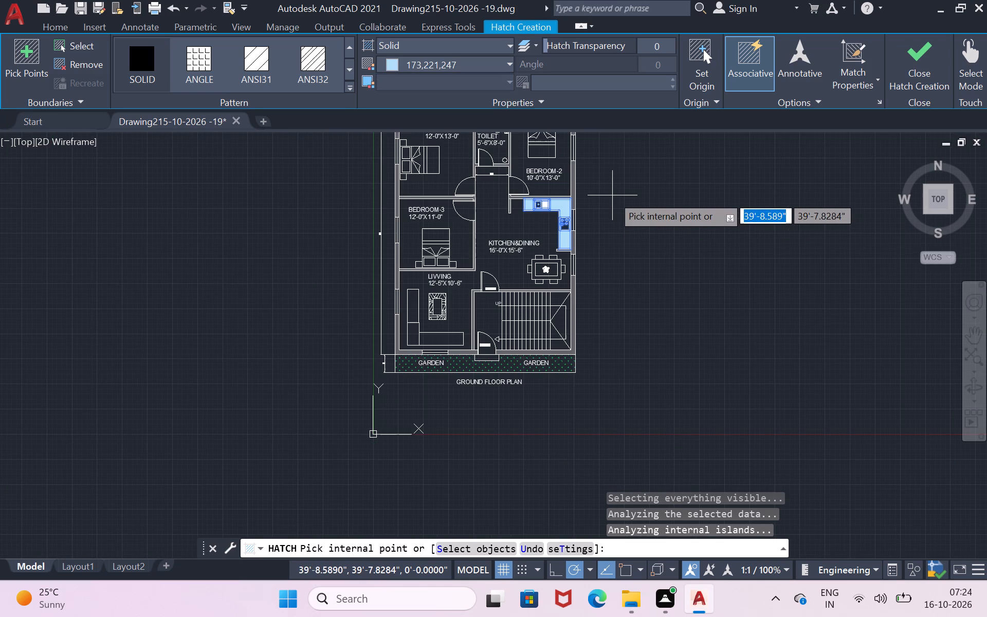
{"action": "key", "text": "Return"}
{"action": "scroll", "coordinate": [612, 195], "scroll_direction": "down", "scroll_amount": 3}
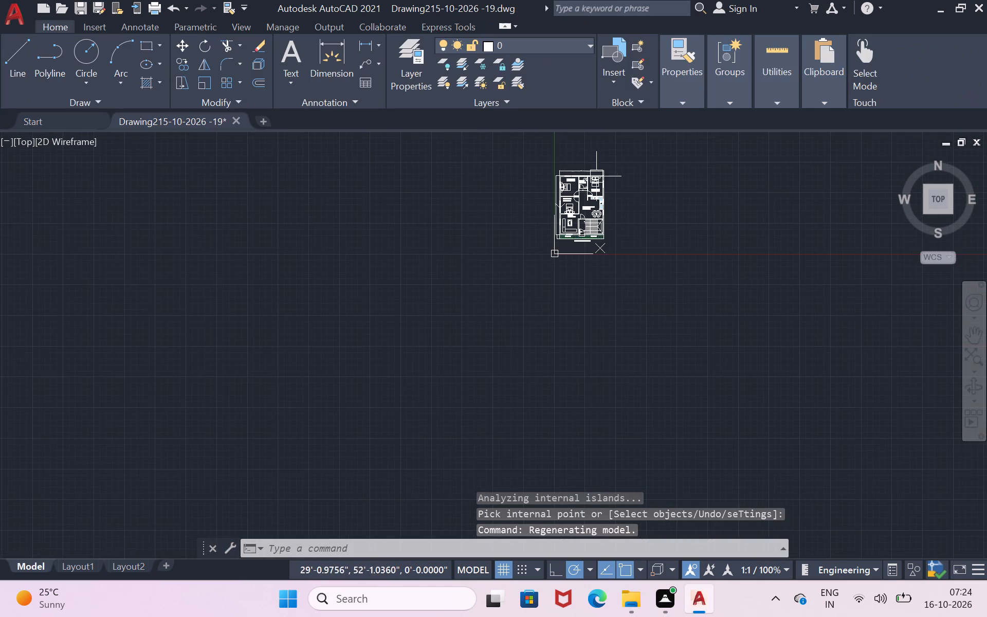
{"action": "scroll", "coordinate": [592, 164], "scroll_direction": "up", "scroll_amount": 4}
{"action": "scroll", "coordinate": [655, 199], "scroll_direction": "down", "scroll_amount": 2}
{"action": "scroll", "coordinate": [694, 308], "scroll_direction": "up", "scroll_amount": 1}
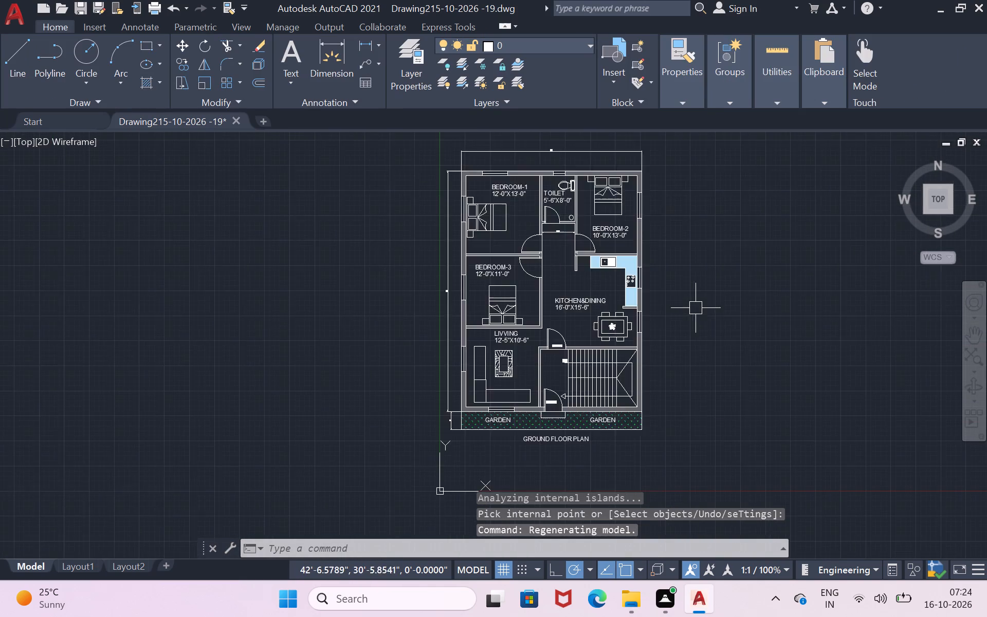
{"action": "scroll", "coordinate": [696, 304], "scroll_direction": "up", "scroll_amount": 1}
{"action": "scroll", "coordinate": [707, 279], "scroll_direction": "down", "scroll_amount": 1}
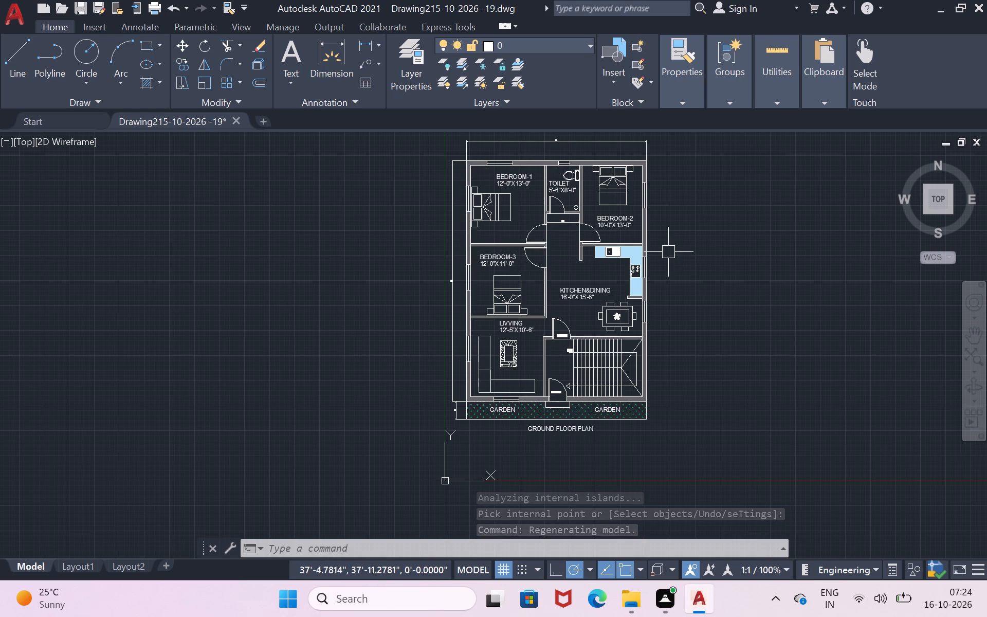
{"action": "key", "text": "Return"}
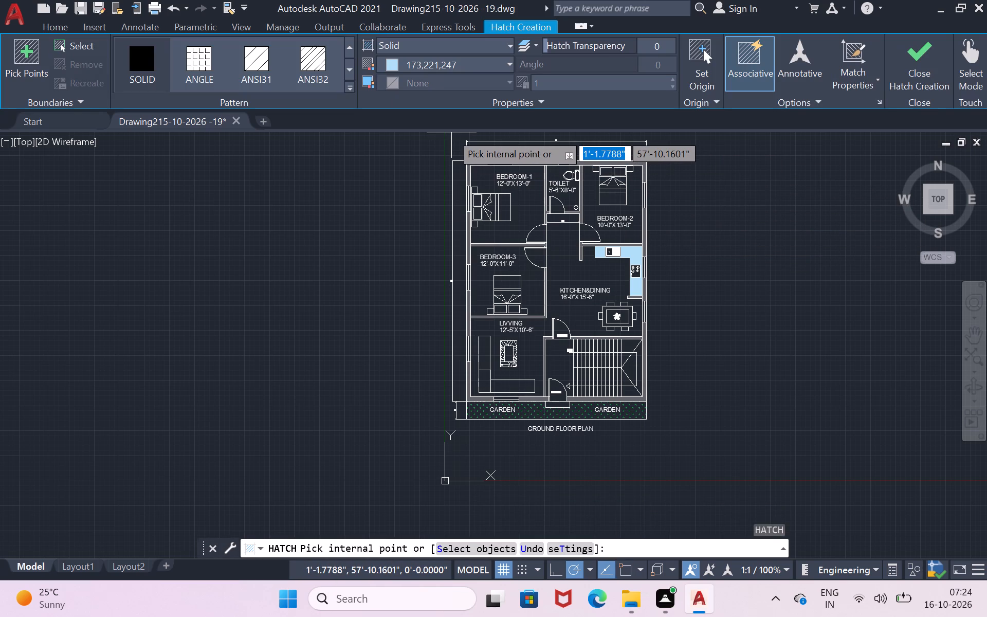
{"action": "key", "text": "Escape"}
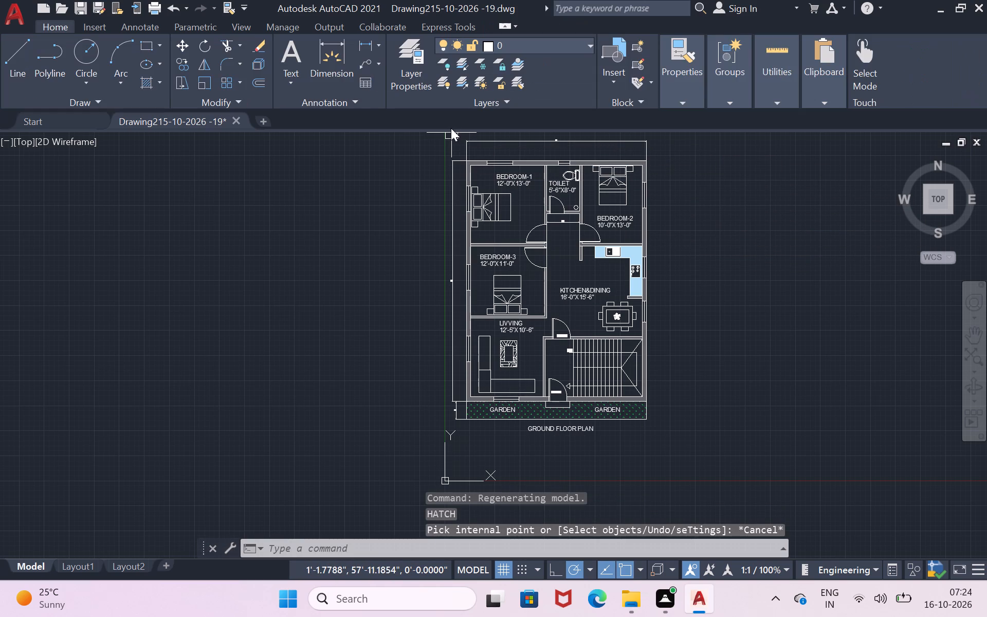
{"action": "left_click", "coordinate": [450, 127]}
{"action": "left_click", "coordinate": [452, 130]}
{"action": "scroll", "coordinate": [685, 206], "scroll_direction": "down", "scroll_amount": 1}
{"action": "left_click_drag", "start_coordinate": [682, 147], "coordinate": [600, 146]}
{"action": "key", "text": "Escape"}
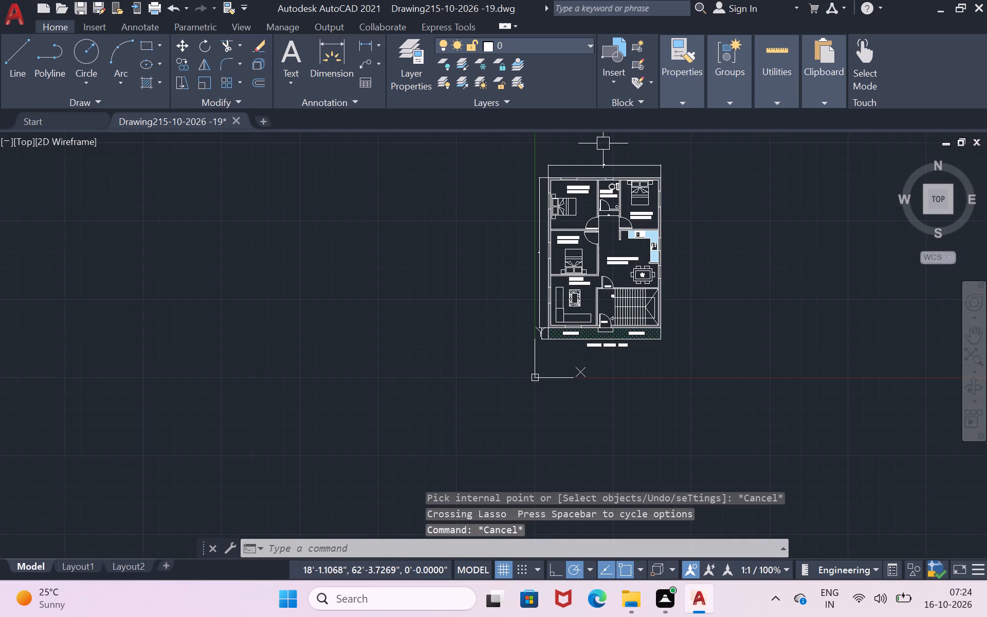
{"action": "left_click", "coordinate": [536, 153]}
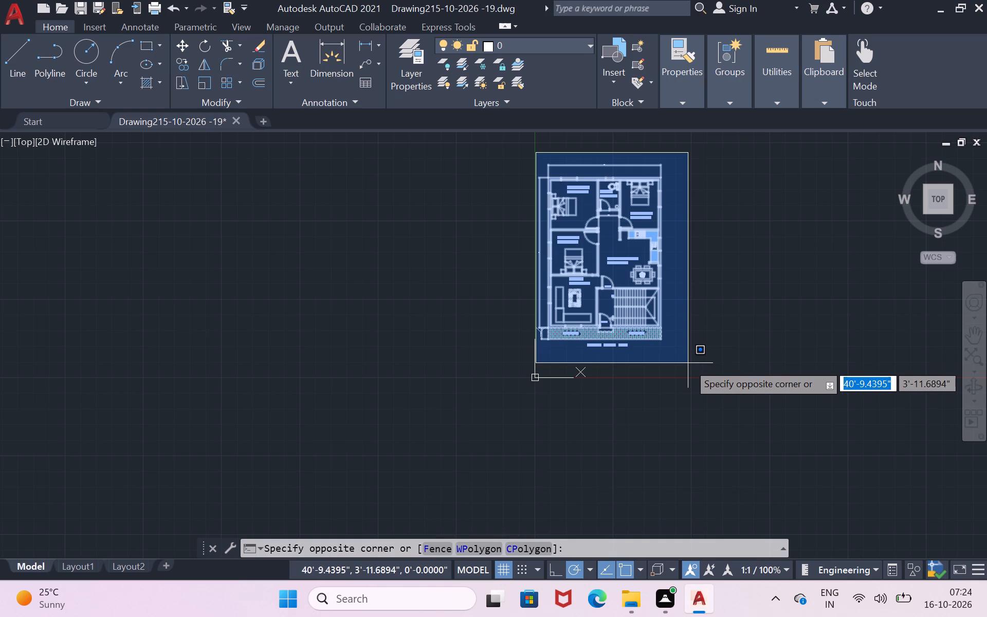
Set up the plot with the previous plot's settings and a new window around the whole floor plan, and apply it to the layout.
{"action": "key", "text": "ctrl+p"}
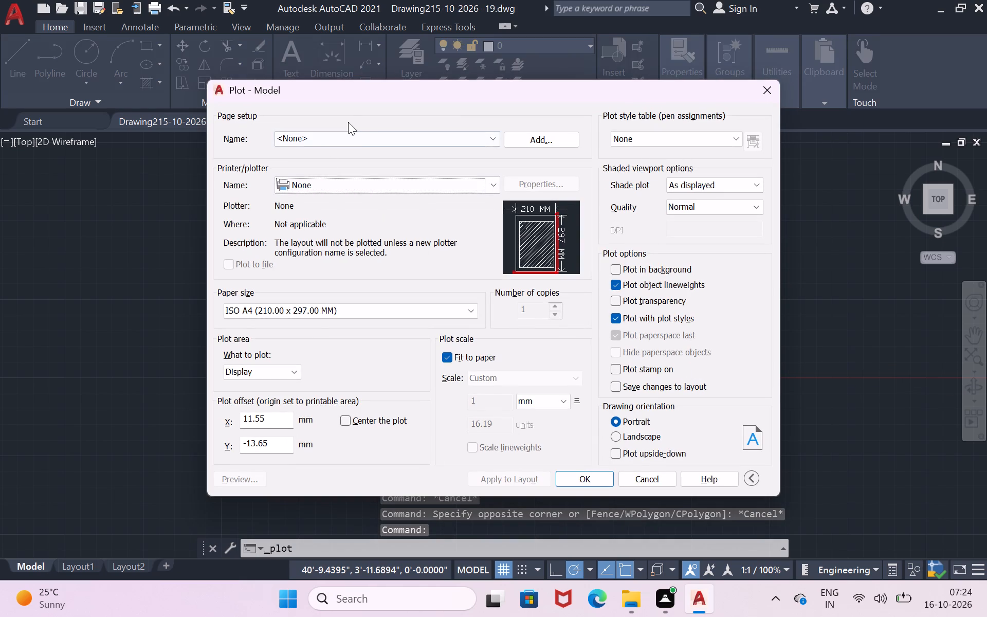
{"action": "left_click", "coordinate": [365, 133]}
{"action": "left_click", "coordinate": [364, 158]}
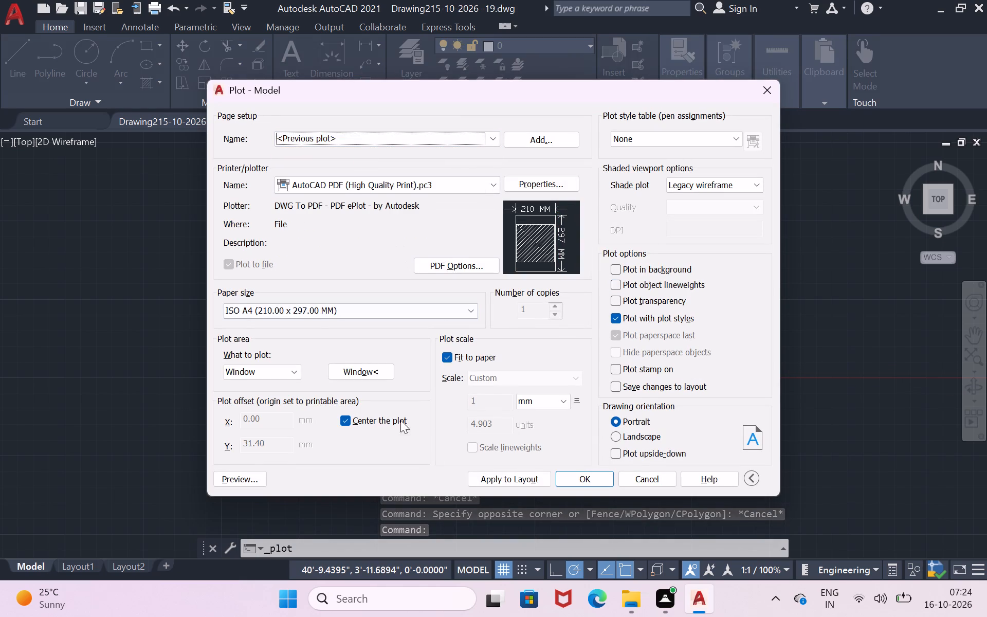
{"action": "left_click", "coordinate": [385, 371]}
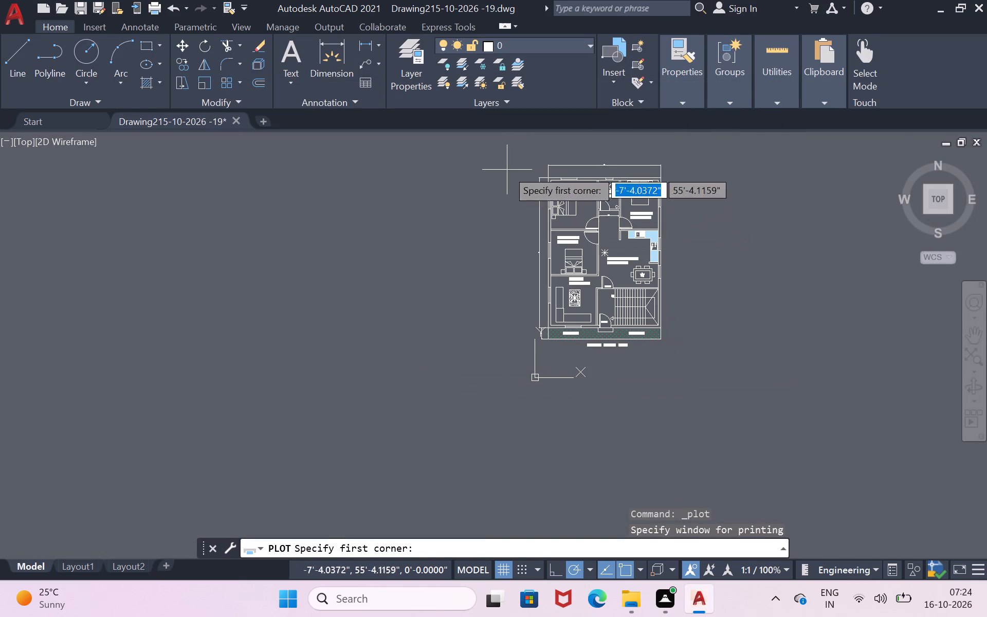
{"action": "left_click_drag", "start_coordinate": [494, 141], "coordinate": [505, 140]}
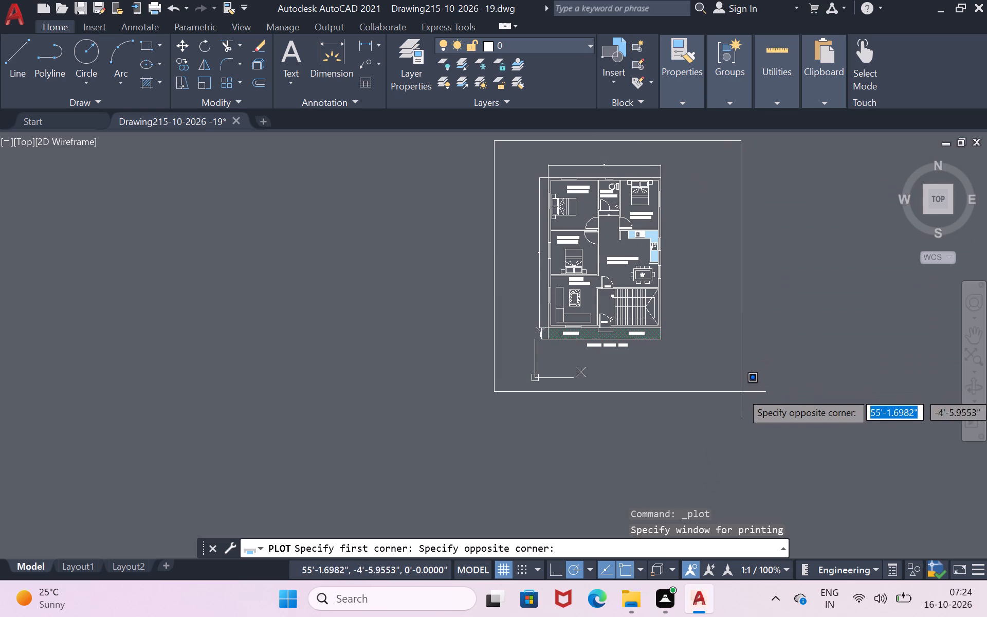
{"action": "left_click", "coordinate": [733, 352]}
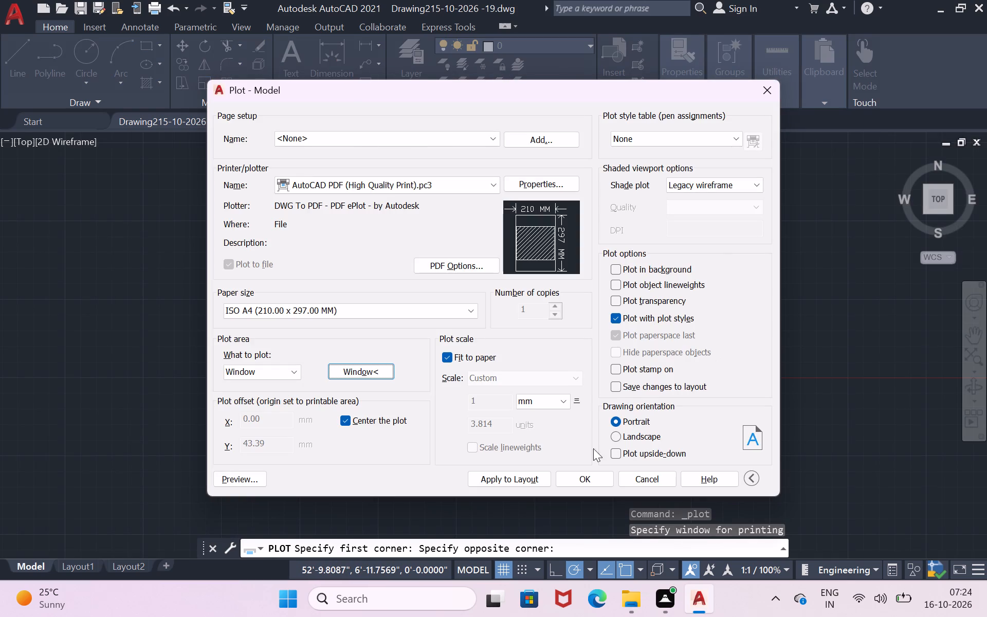
{"action": "left_click", "coordinate": [520, 477]}
{"action": "left_click", "coordinate": [564, 472]}
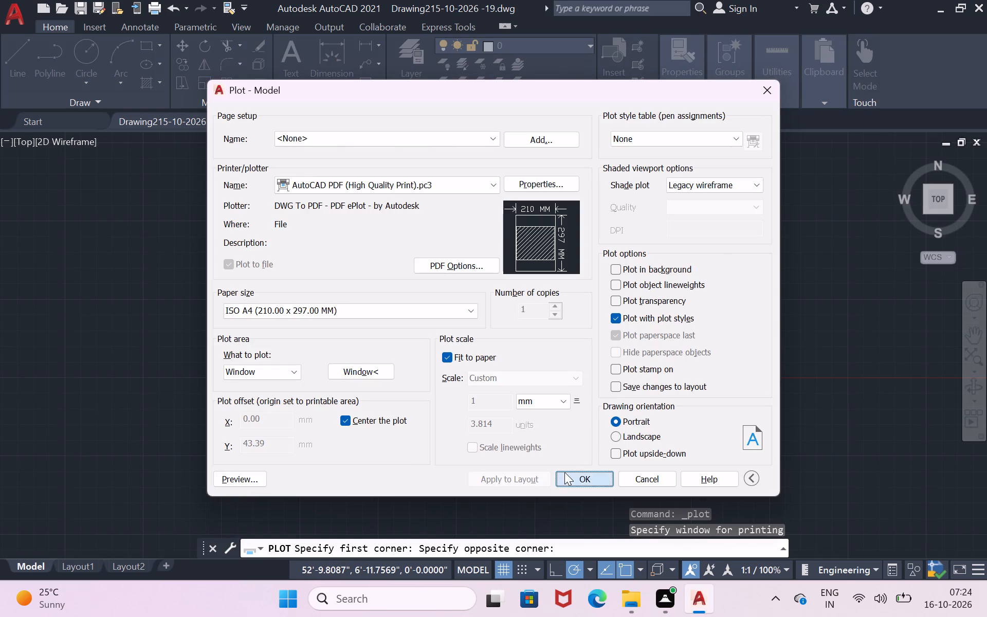
{"action": "left_click", "coordinate": [593, 444]}
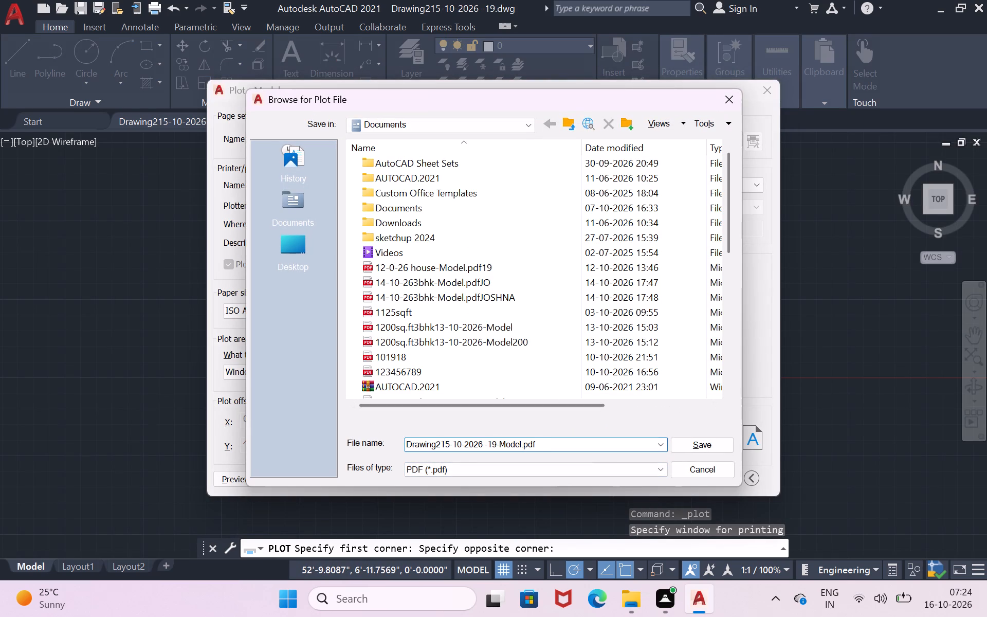
{"action": "left_click", "coordinate": [710, 443]}
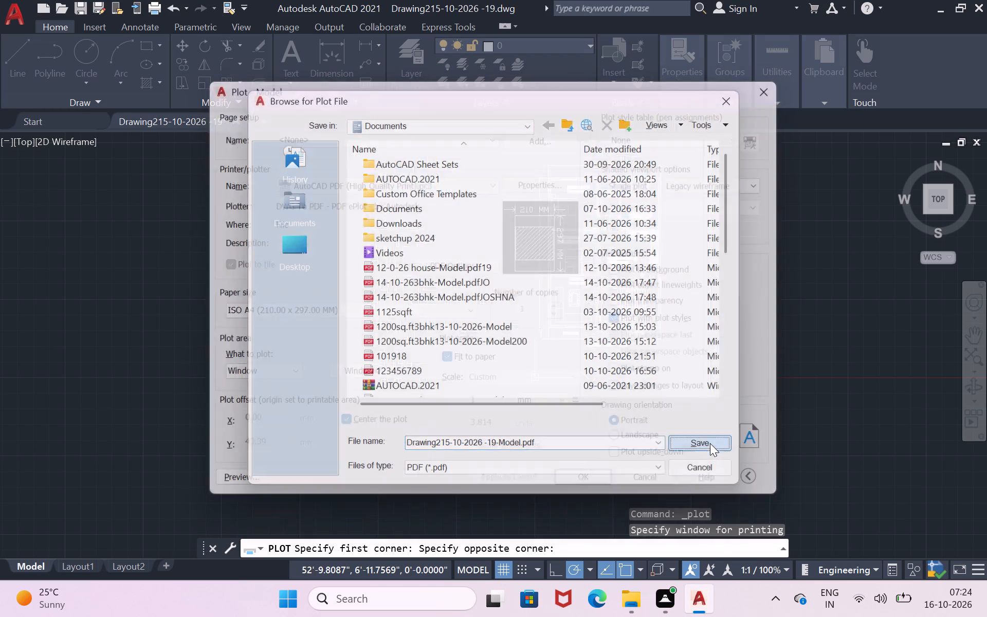
Look over the plotted ground floor plan PDF in Microsoft Edge, and return to AutoCAD.
{"action": "scroll", "coordinate": [486, 307], "scroll_direction": "down", "scroll_amount": 4}
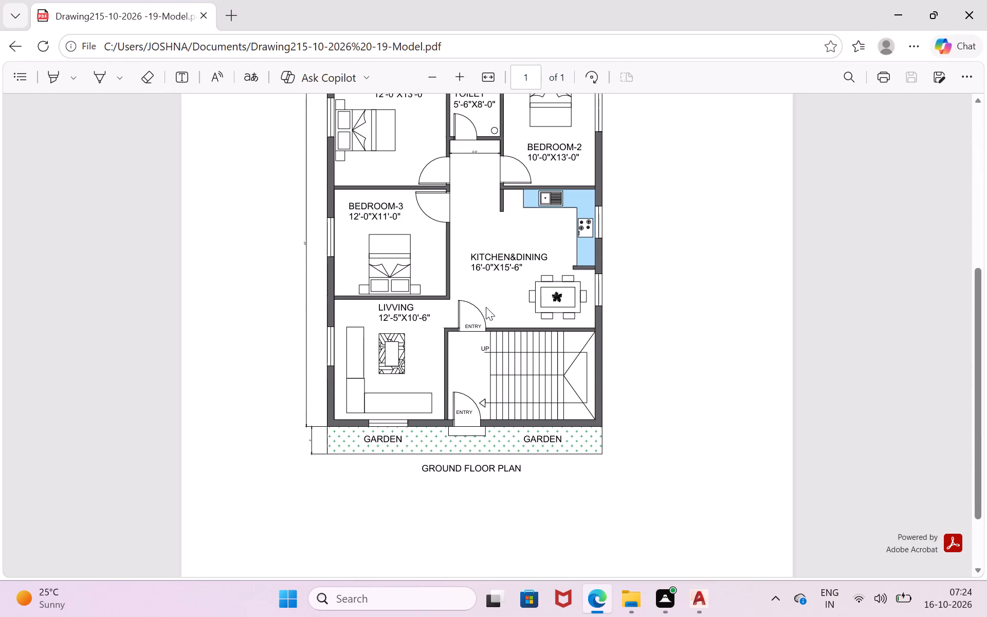
{"action": "scroll", "coordinate": [486, 307], "scroll_direction": "up", "scroll_amount": 2}
{"action": "scroll", "coordinate": [486, 307], "scroll_direction": "down", "scroll_amount": 2}
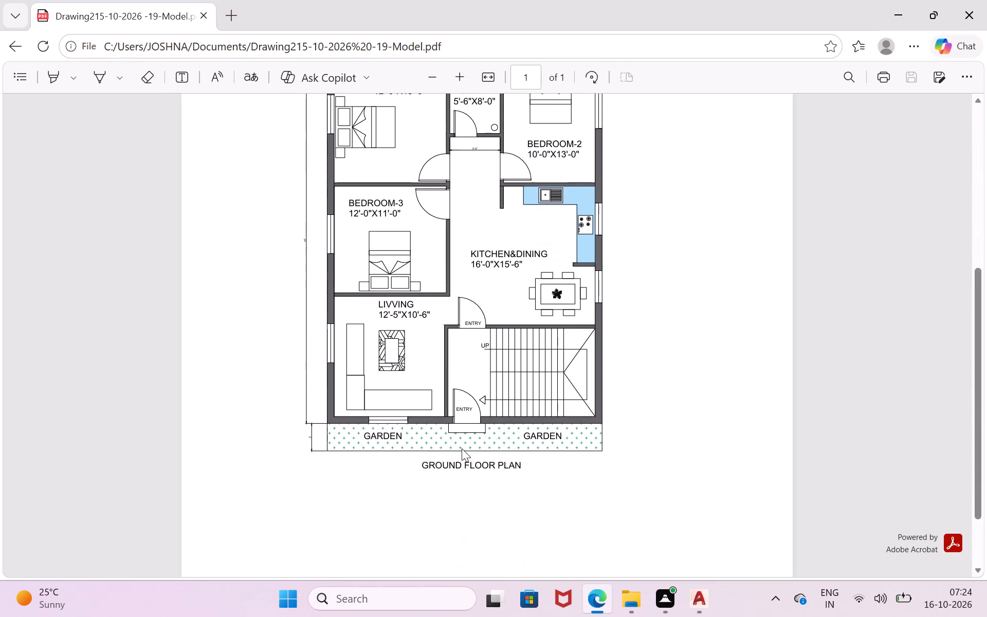
{"action": "scroll", "coordinate": [461, 443], "scroll_direction": "up", "scroll_amount": 3}
{"action": "scroll", "coordinate": [463, 424], "scroll_direction": "down", "scroll_amount": 2}
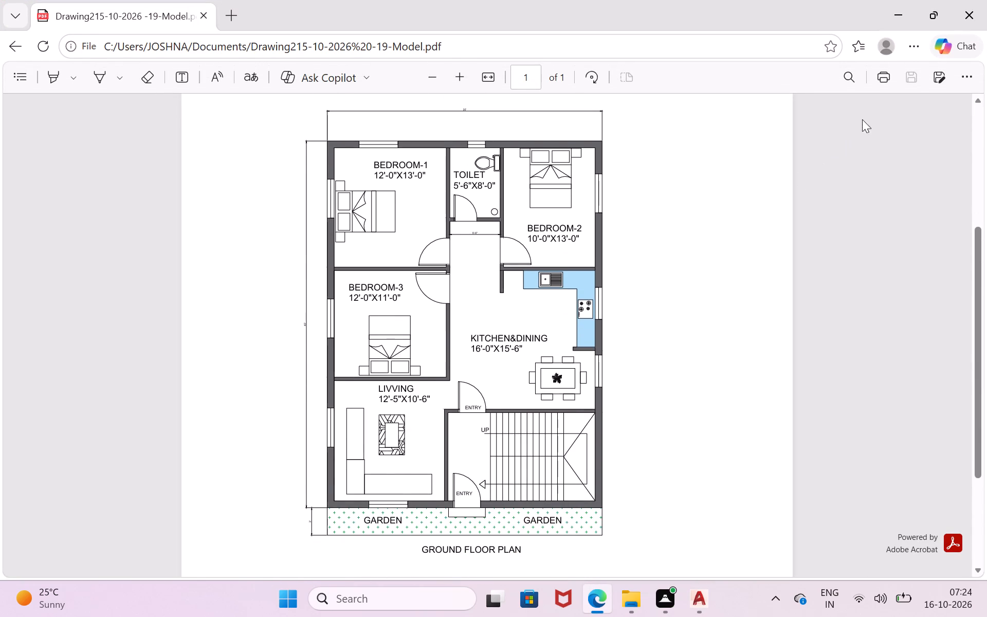
{"action": "left_click", "coordinate": [896, 10]}
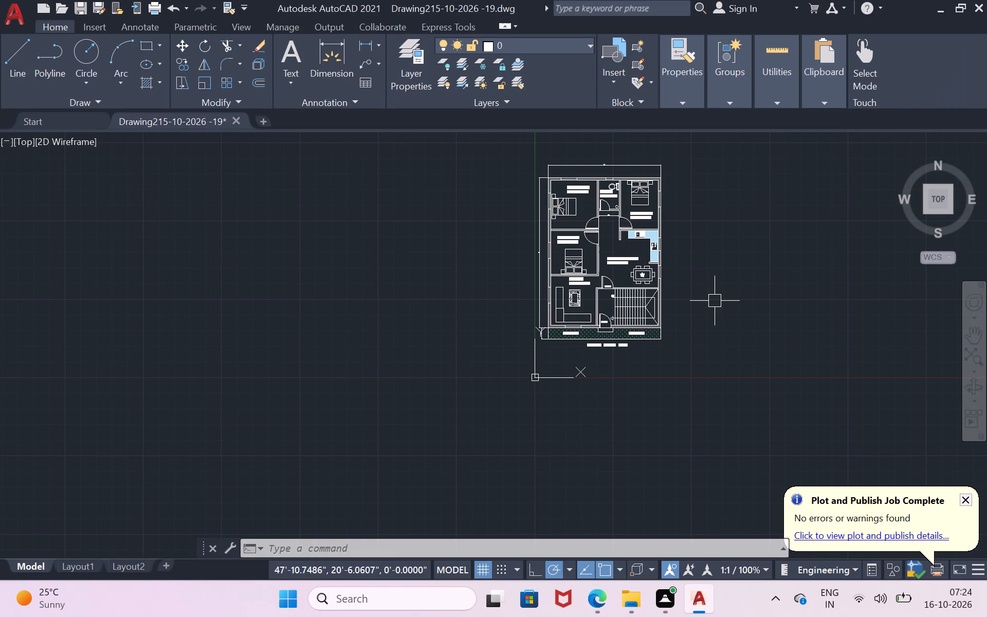
Query the drawing's log file name with LOGFILENAME.
{"action": "type", "text": "LOG"}
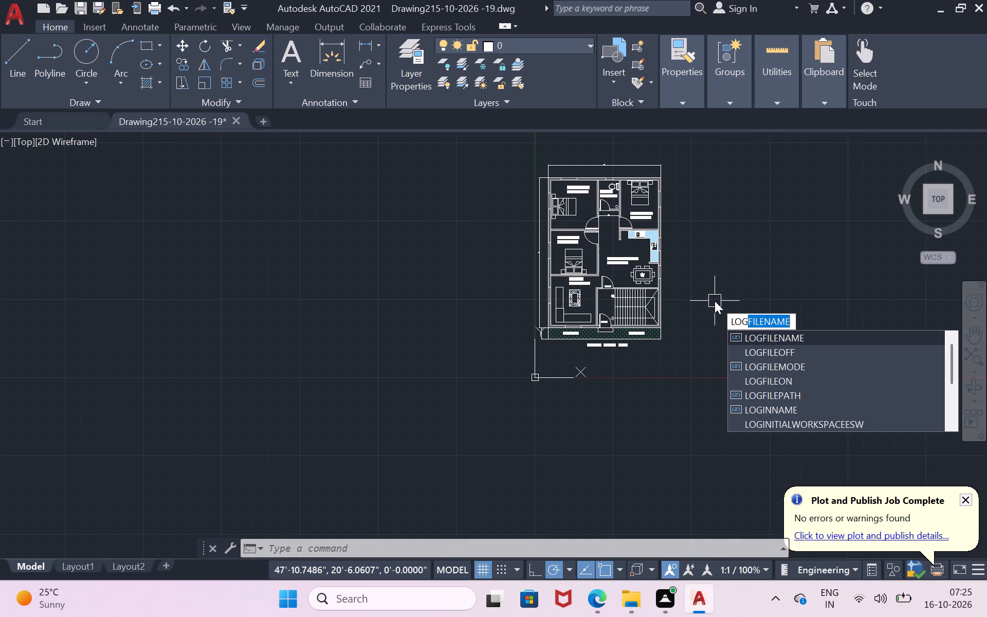
{"action": "left_click", "coordinate": [786, 340]}
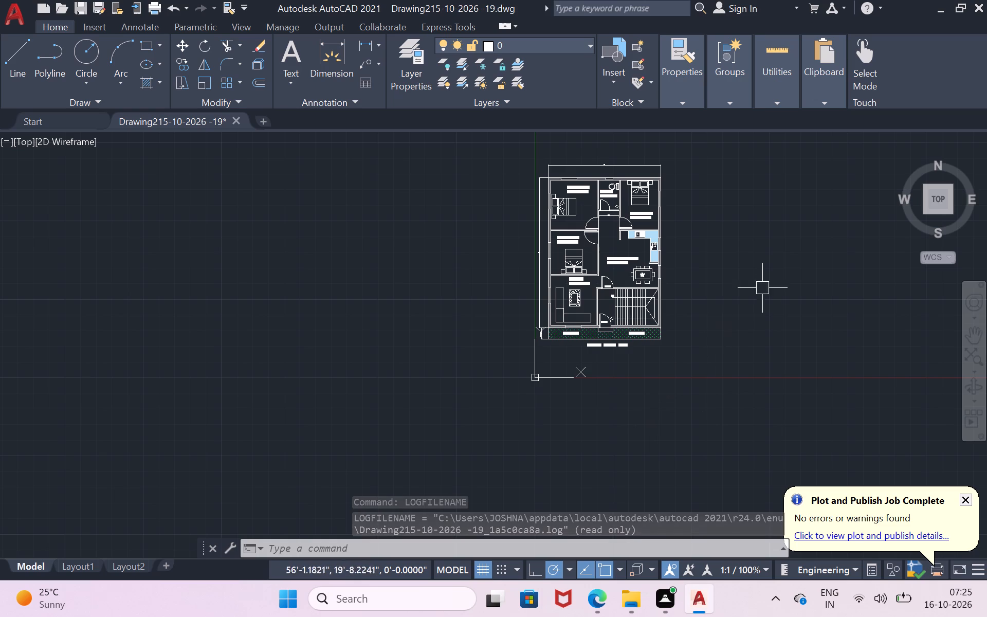
Save the ground floor plan drawing under its existing name.
{"action": "key", "text": "ctrl+s"}
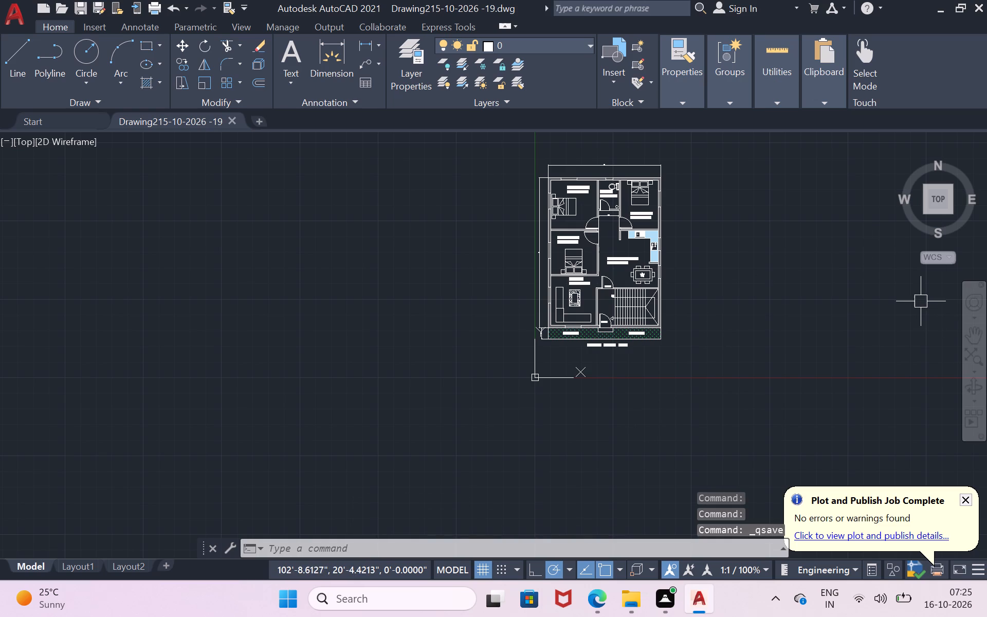
{"action": "key", "text": "ctrl+s"}
{"action": "key", "text": "ctrl+s"}
{"action": "key", "text": "ctrl+s"}
{"action": "key", "text": "ctrl+s"}
{"action": "key", "text": "ctrl+s"}
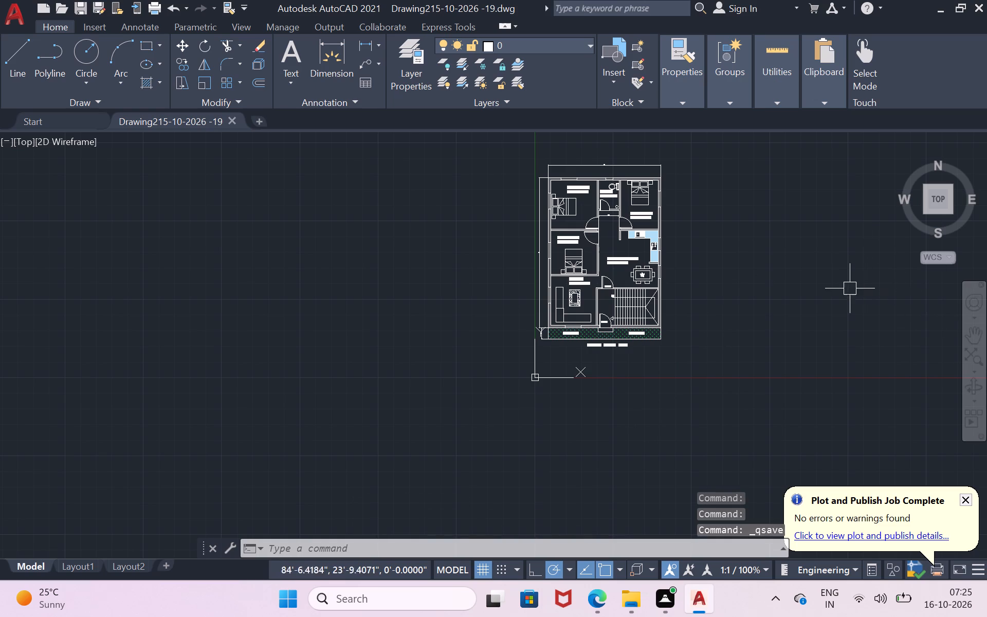
{"action": "key", "text": "ctrl+s"}
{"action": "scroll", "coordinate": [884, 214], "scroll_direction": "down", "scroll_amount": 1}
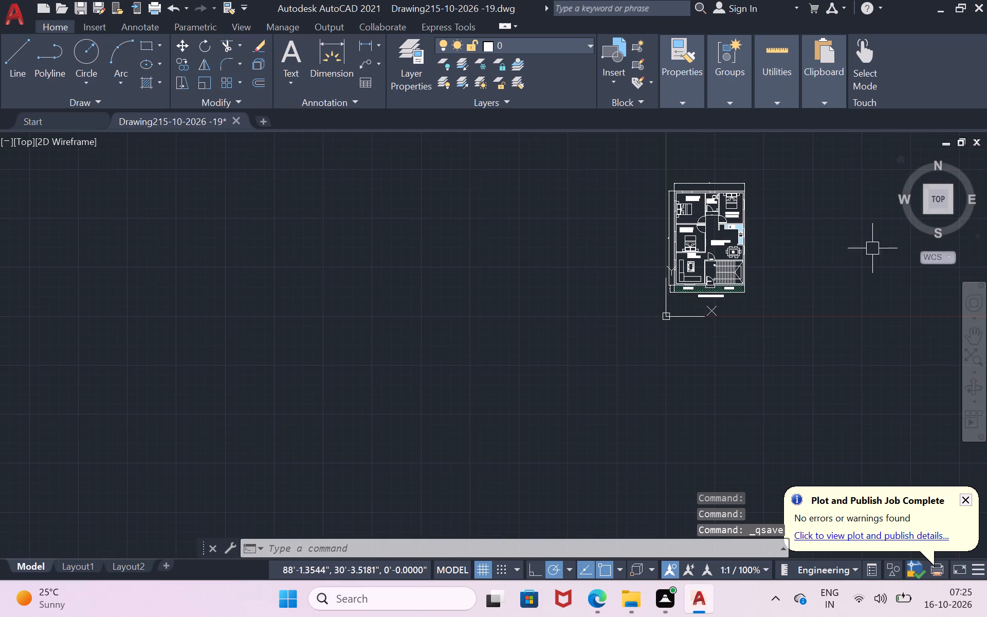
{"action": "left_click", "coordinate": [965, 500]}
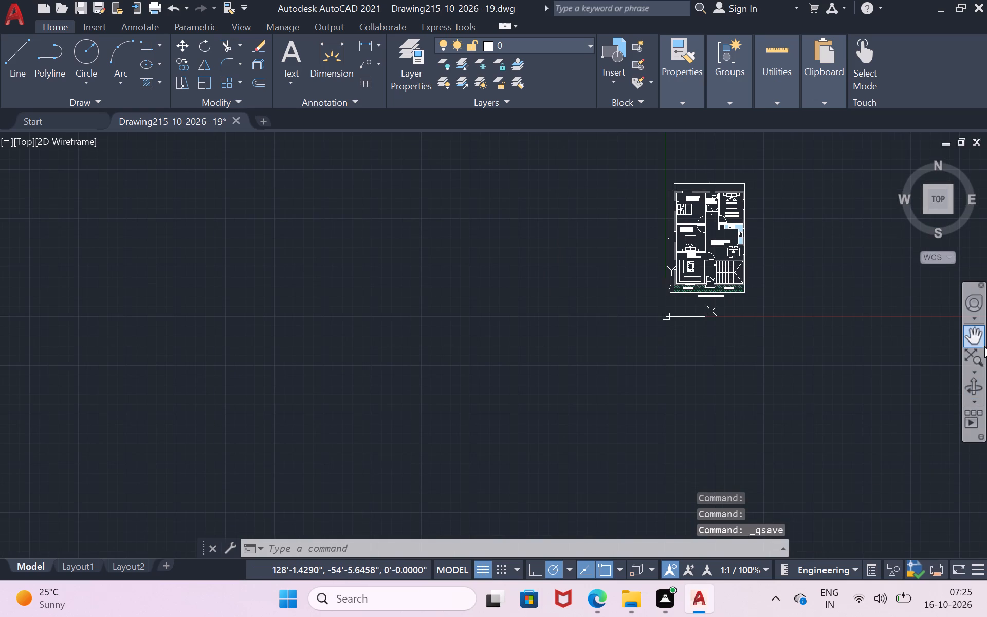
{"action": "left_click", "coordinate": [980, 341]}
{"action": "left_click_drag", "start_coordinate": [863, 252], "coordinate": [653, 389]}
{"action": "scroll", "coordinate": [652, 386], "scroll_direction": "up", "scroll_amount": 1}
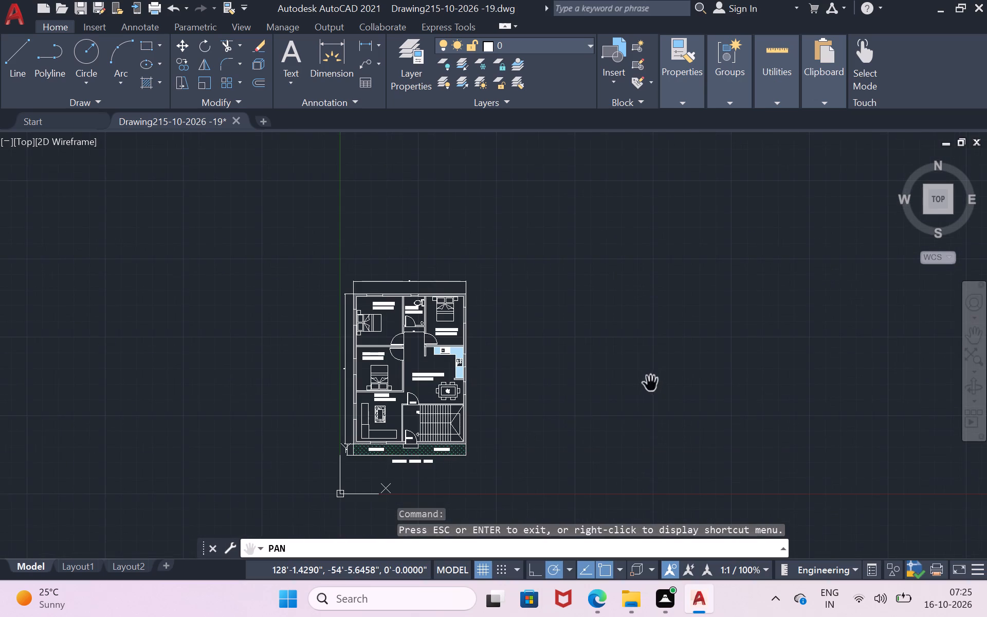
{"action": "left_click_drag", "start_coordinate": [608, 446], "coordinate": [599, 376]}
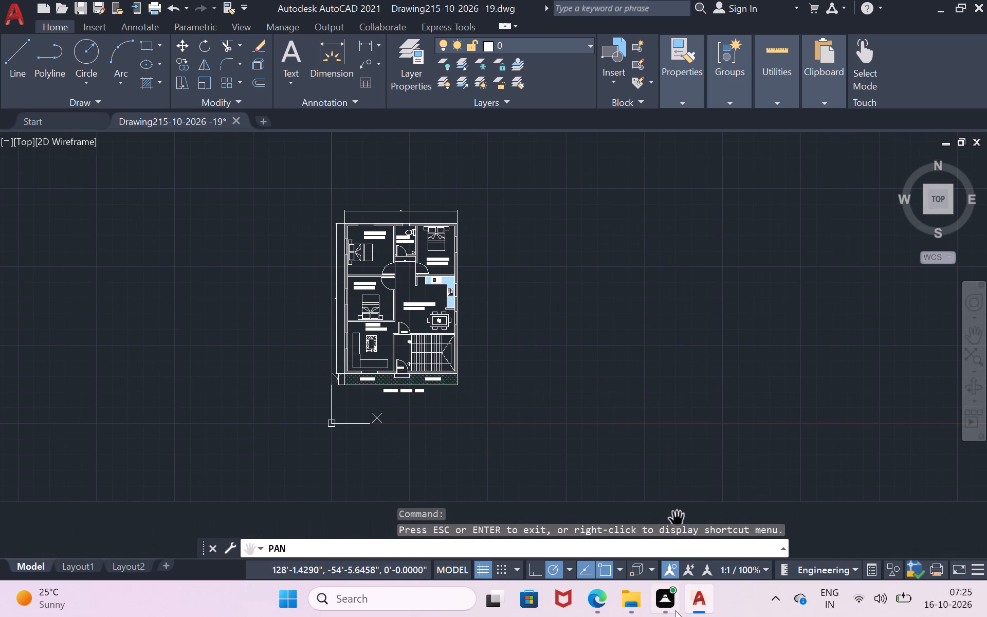
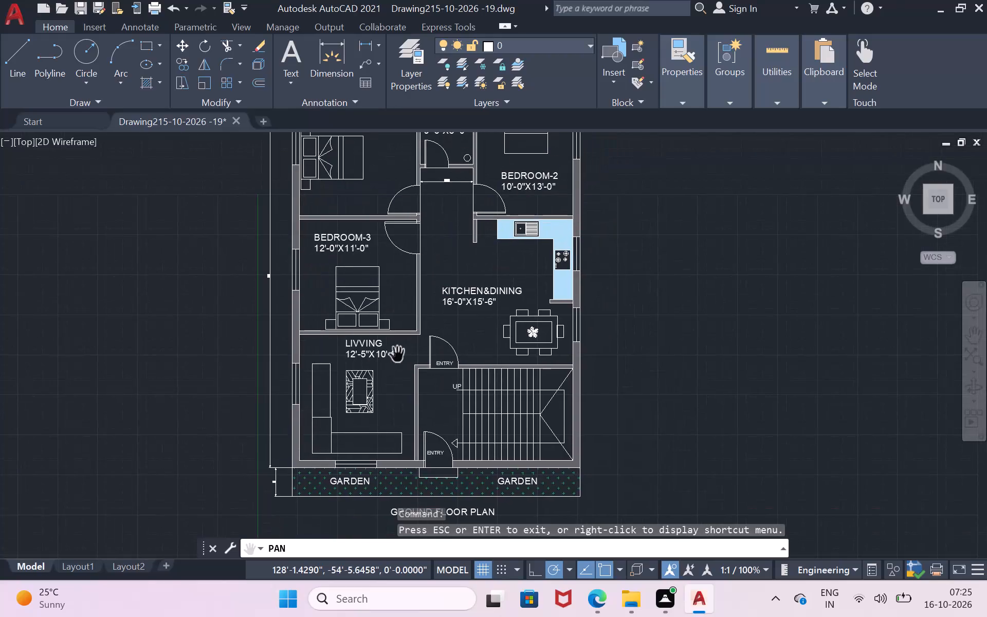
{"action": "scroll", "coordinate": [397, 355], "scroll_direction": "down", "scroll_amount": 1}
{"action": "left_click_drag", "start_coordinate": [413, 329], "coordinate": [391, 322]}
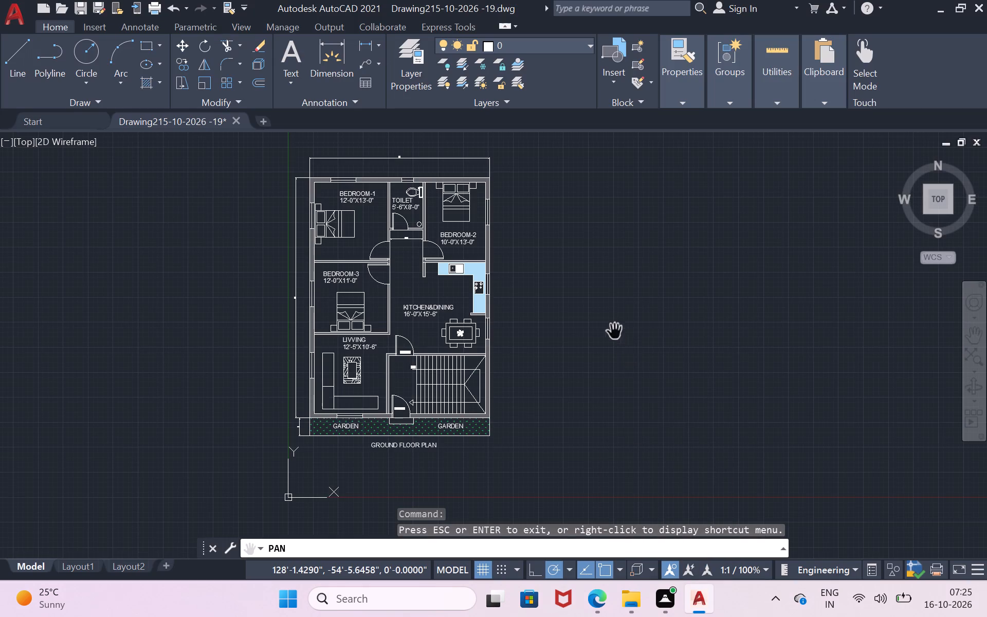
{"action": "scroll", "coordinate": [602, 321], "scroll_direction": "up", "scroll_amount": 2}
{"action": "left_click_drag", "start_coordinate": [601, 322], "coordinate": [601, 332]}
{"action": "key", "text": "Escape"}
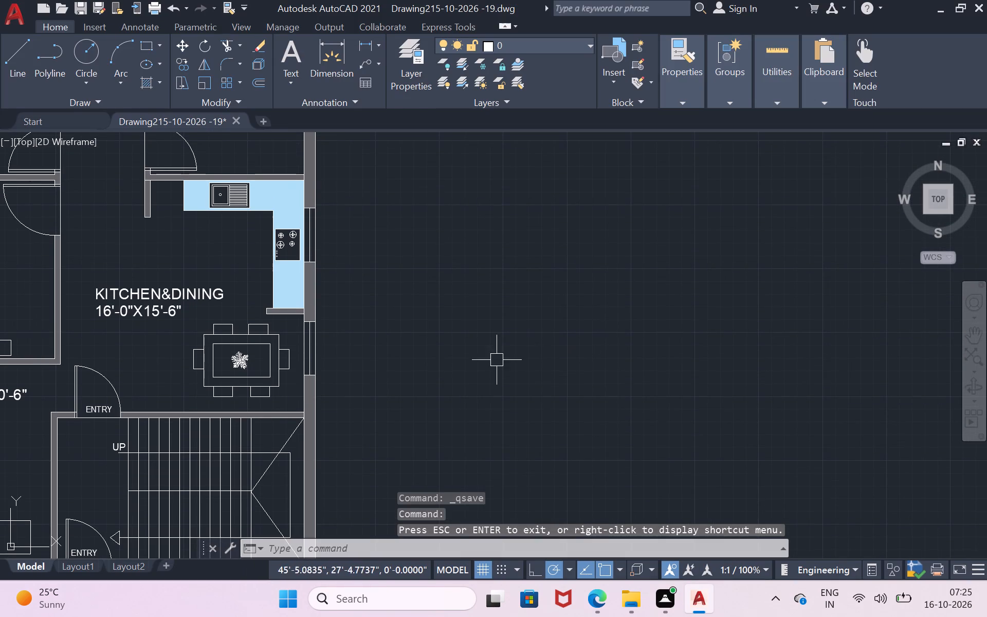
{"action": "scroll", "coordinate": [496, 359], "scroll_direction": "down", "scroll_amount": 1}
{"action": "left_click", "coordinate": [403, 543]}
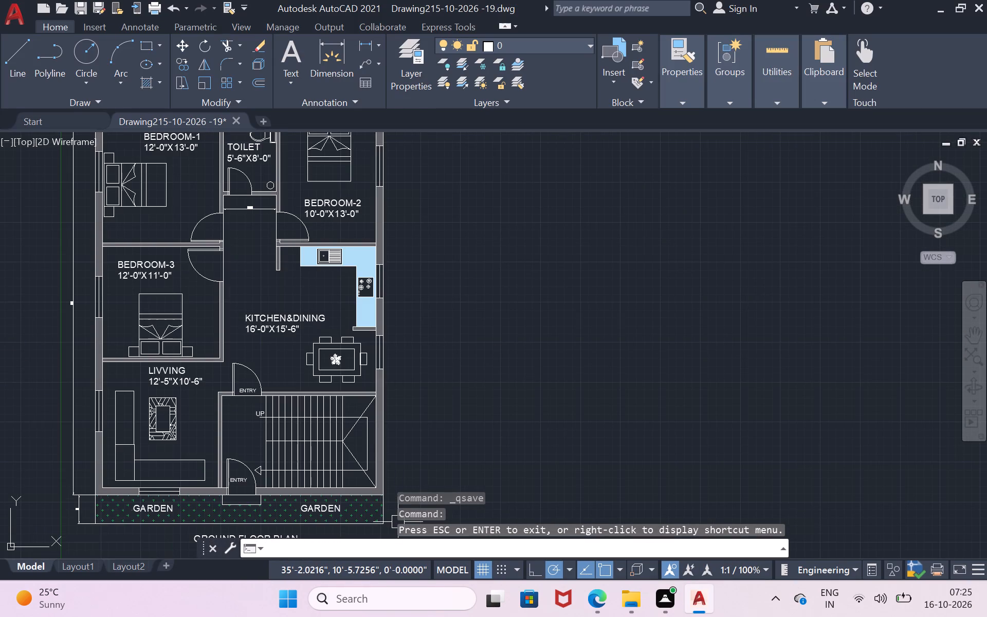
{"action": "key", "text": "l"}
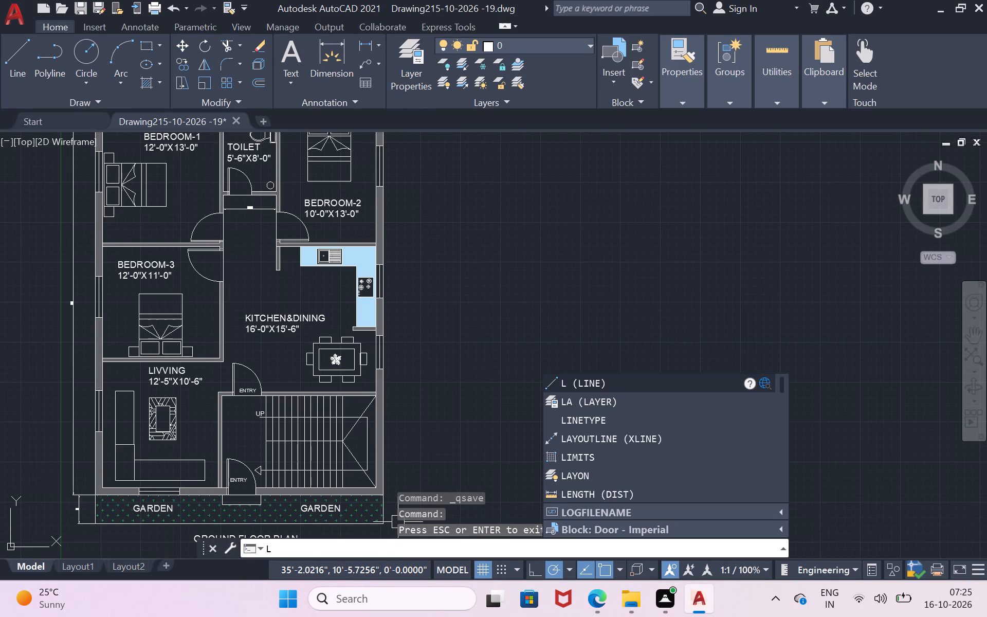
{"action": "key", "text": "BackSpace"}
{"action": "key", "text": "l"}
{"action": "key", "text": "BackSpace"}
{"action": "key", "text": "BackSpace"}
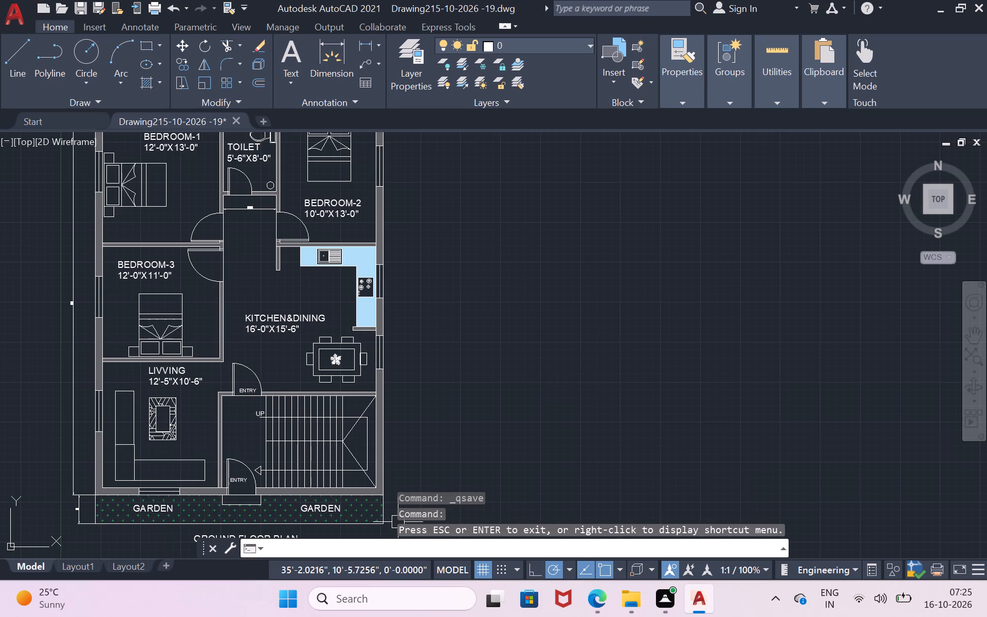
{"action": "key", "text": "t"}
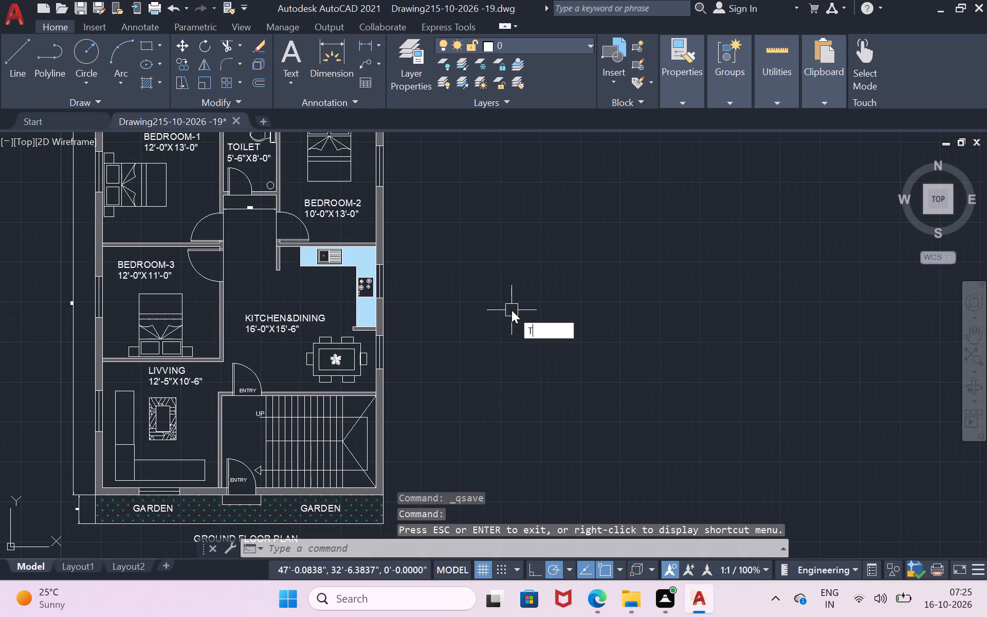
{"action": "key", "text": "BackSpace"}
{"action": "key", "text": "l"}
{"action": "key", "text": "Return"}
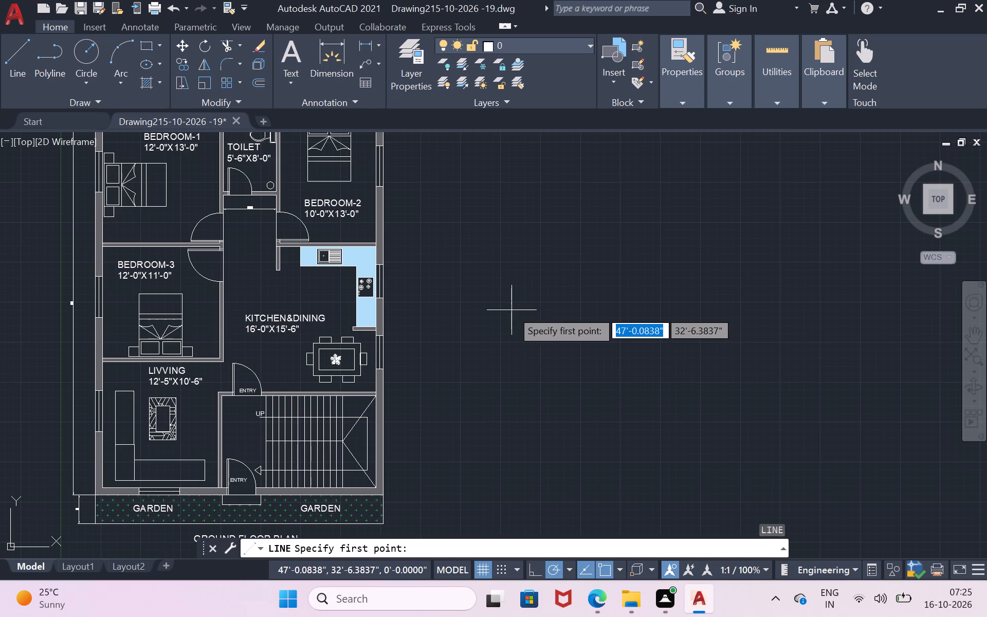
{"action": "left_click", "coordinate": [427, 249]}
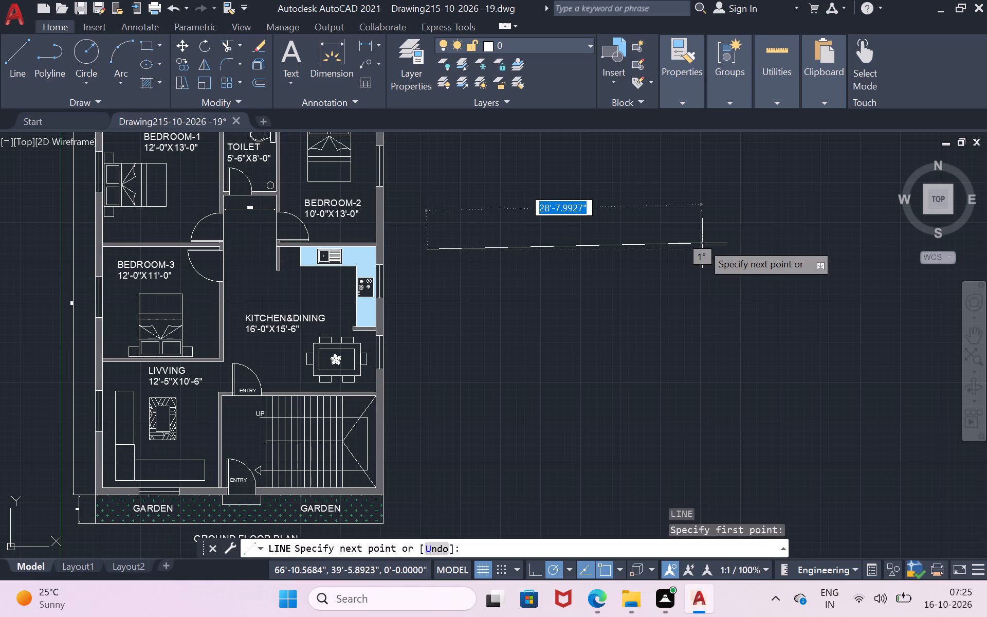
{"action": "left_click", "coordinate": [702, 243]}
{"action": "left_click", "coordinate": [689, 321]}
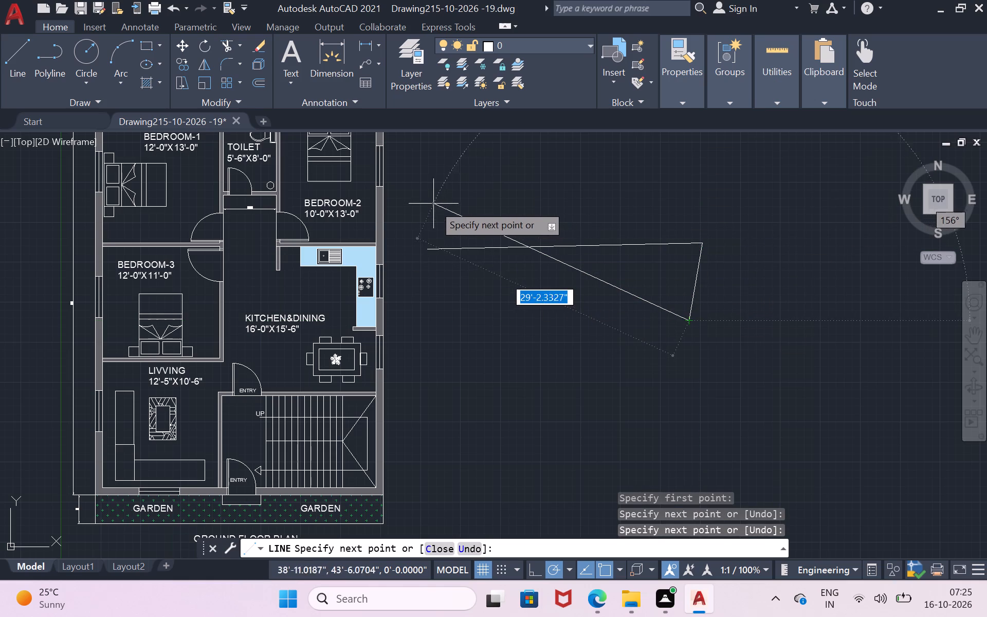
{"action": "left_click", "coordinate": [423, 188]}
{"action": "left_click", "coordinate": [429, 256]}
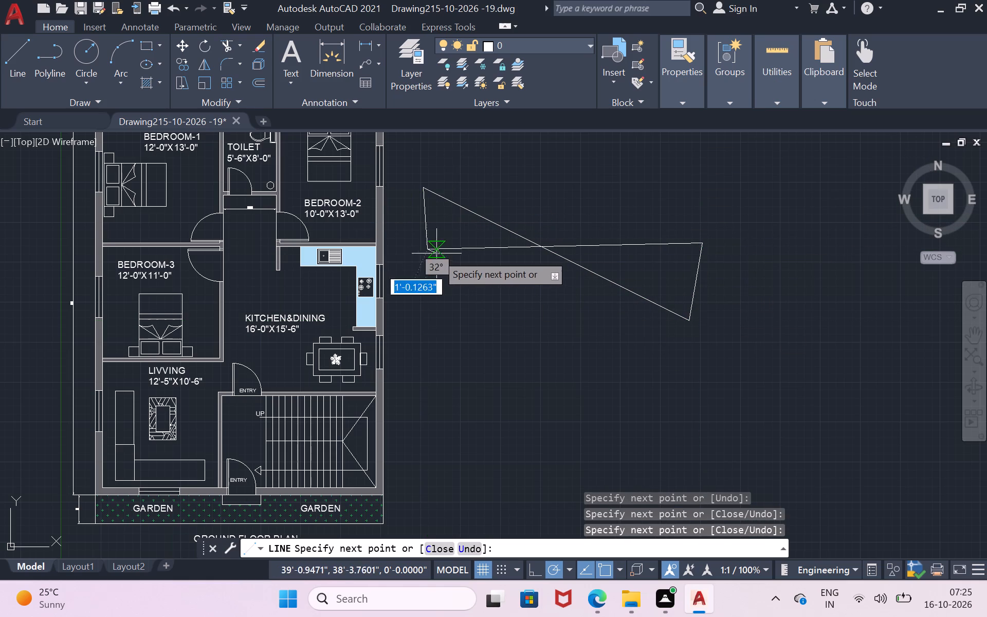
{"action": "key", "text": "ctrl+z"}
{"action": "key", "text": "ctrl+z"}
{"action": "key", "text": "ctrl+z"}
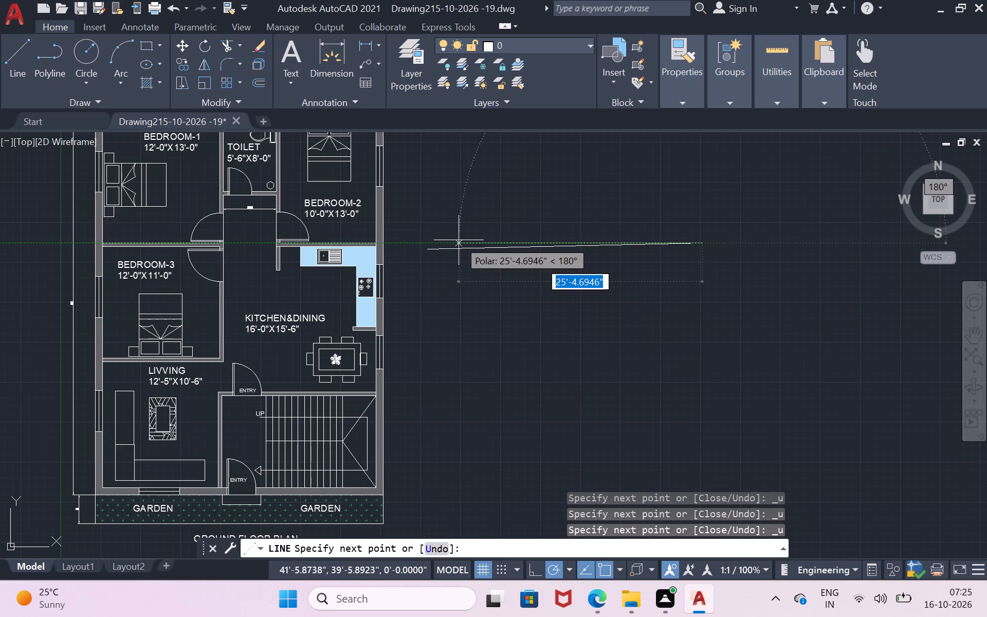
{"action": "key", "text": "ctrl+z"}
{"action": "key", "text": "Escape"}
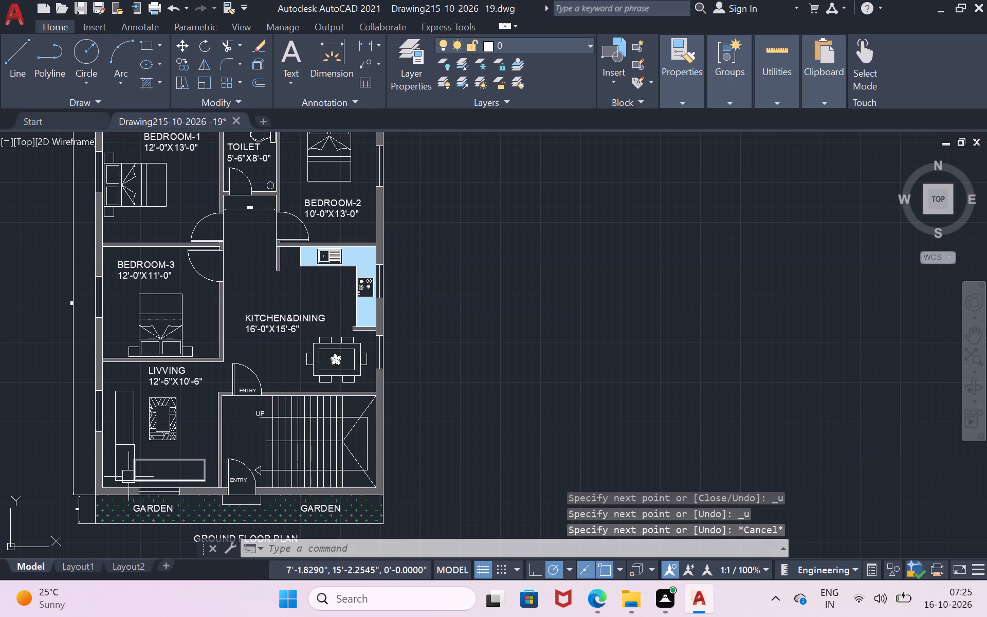
Hatch the two blanket areas of the bed in Bedroom-1 with the GRAVEL pattern.
{"action": "scroll", "coordinate": [53, 459], "scroll_direction": "up", "scroll_amount": 1}
{"action": "scroll", "coordinate": [99, 407], "scroll_direction": "down", "scroll_amount": 2}
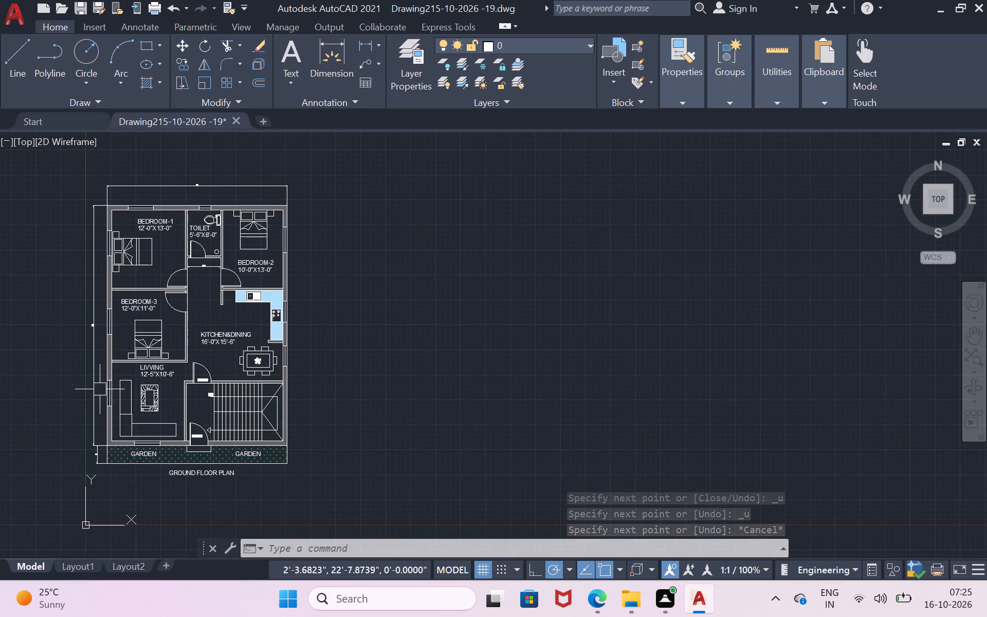
{"action": "scroll", "coordinate": [67, 341], "scroll_direction": "up", "scroll_amount": 2}
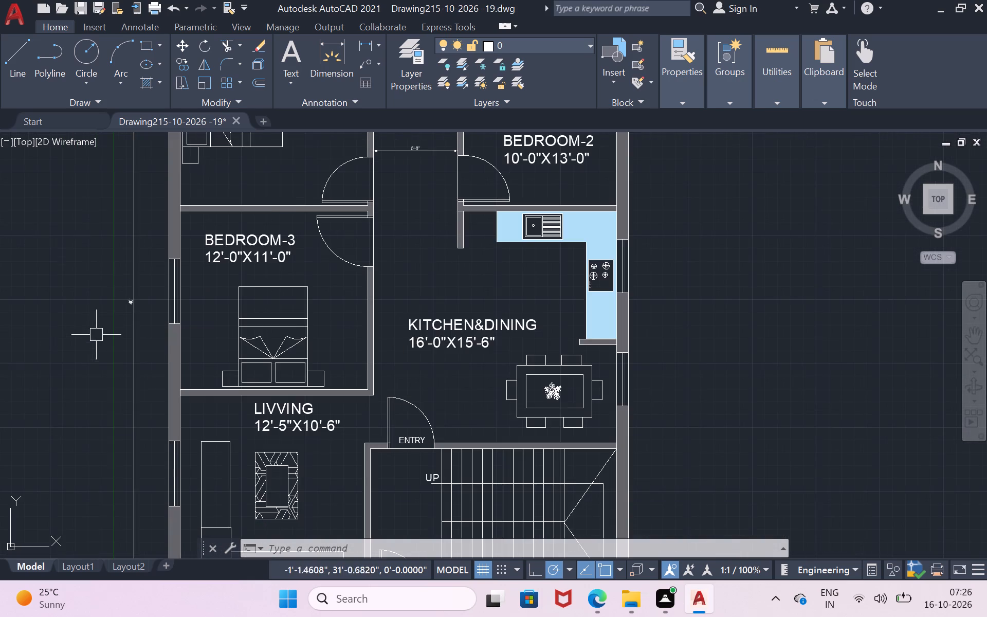
{"action": "scroll", "coordinate": [99, 333], "scroll_direction": "down", "scroll_amount": 1}
{"action": "scroll", "coordinate": [194, 177], "scroll_direction": "up", "scroll_amount": 3}
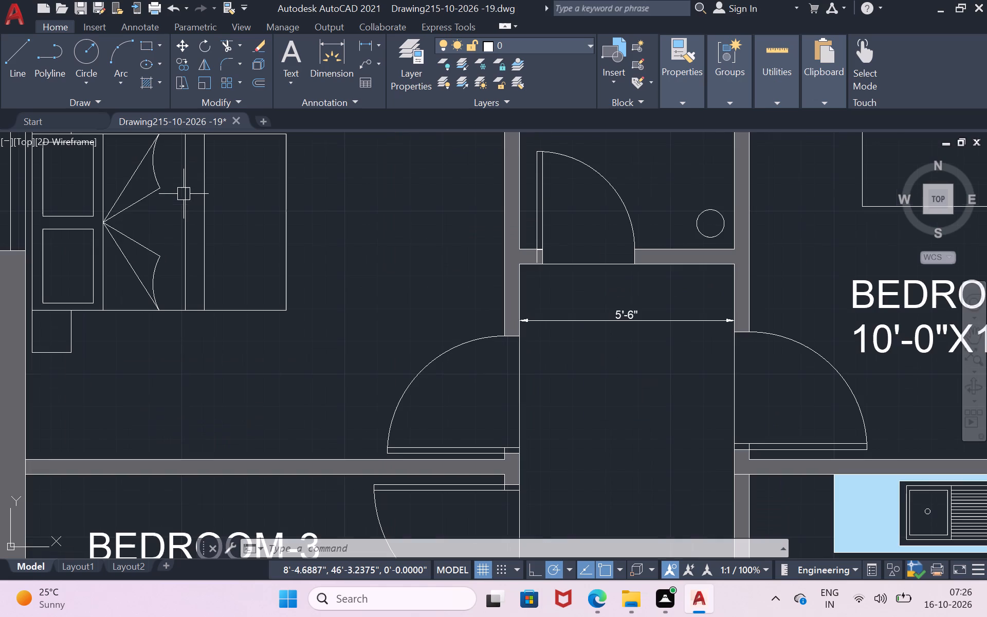
{"action": "key", "text": "h"}
{"action": "key", "text": "Return"}
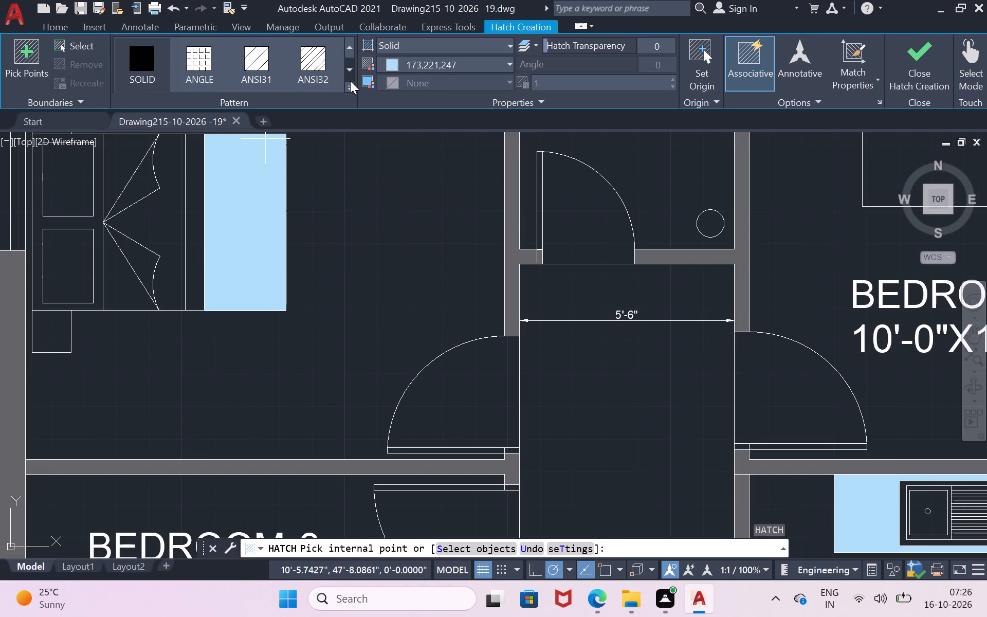
{"action": "left_click", "coordinate": [350, 85]}
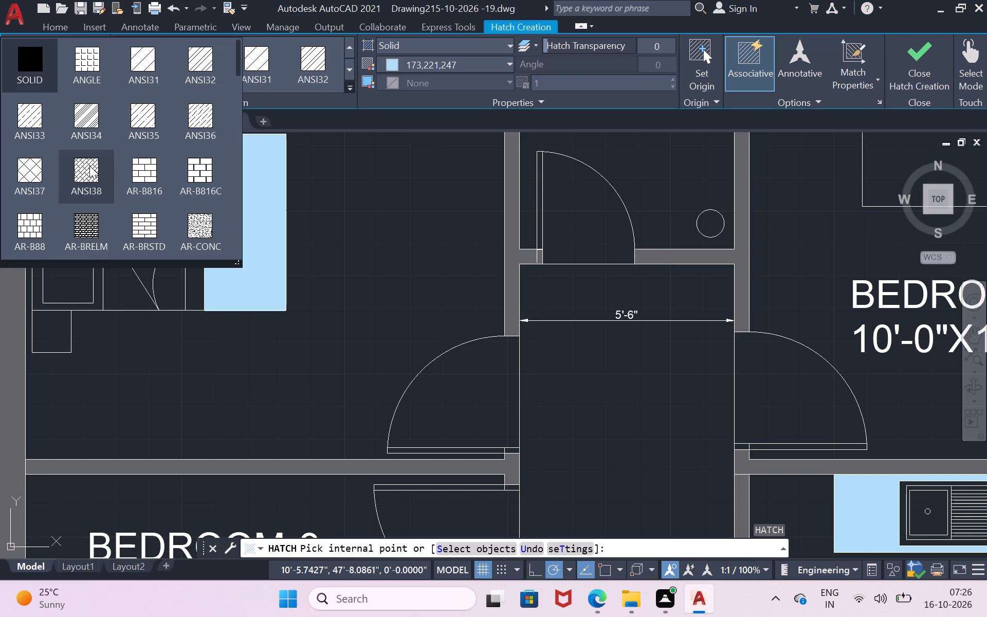
{"action": "scroll", "coordinate": [89, 166], "scroll_direction": "down", "scroll_amount": 4}
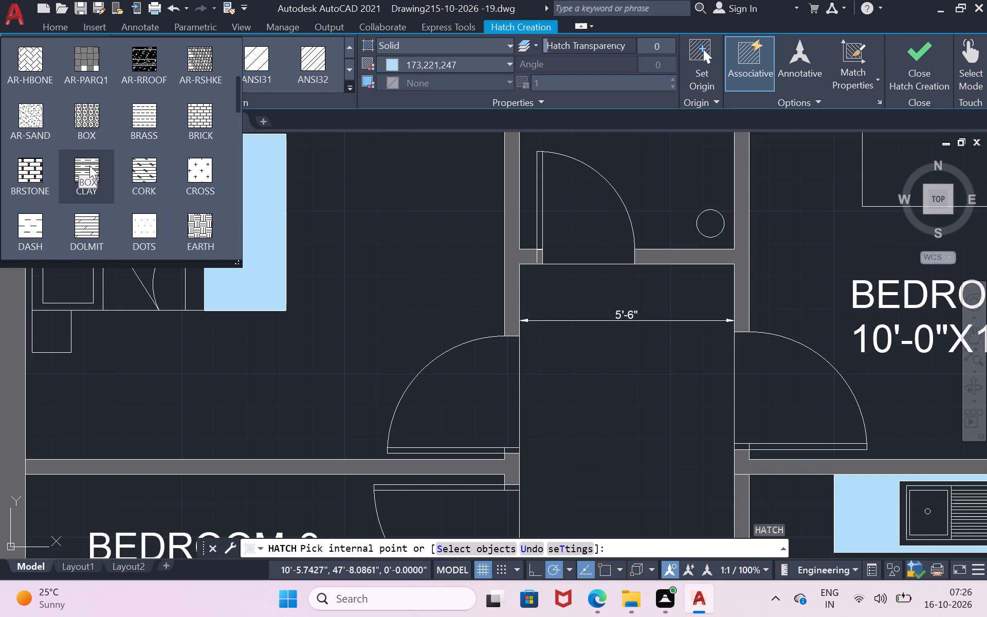
{"action": "scroll", "coordinate": [90, 165], "scroll_direction": "down", "scroll_amount": 2}
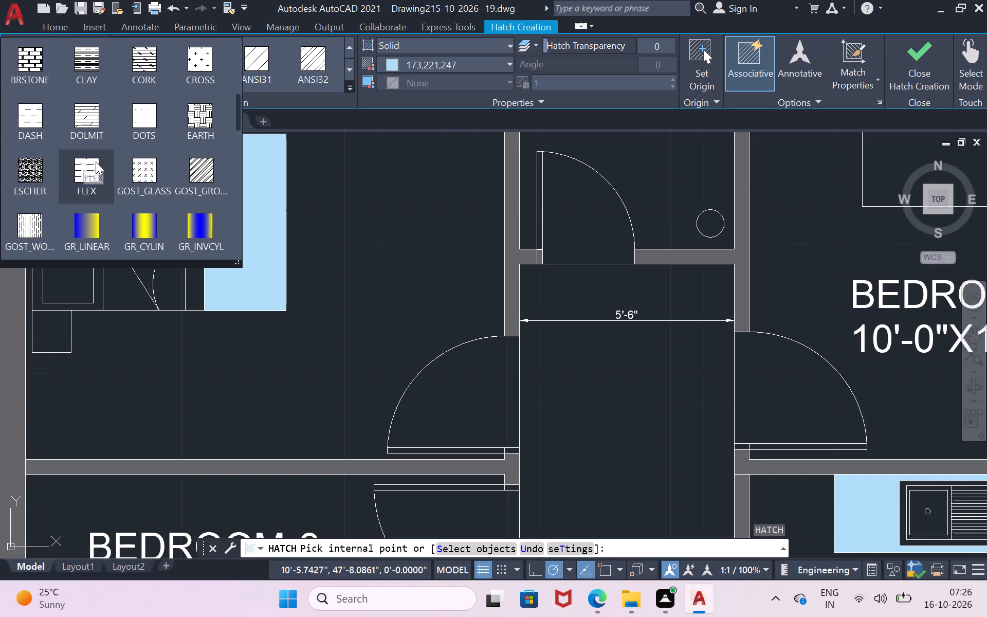
{"action": "scroll", "coordinate": [29, 165], "scroll_direction": "down", "scroll_amount": 2}
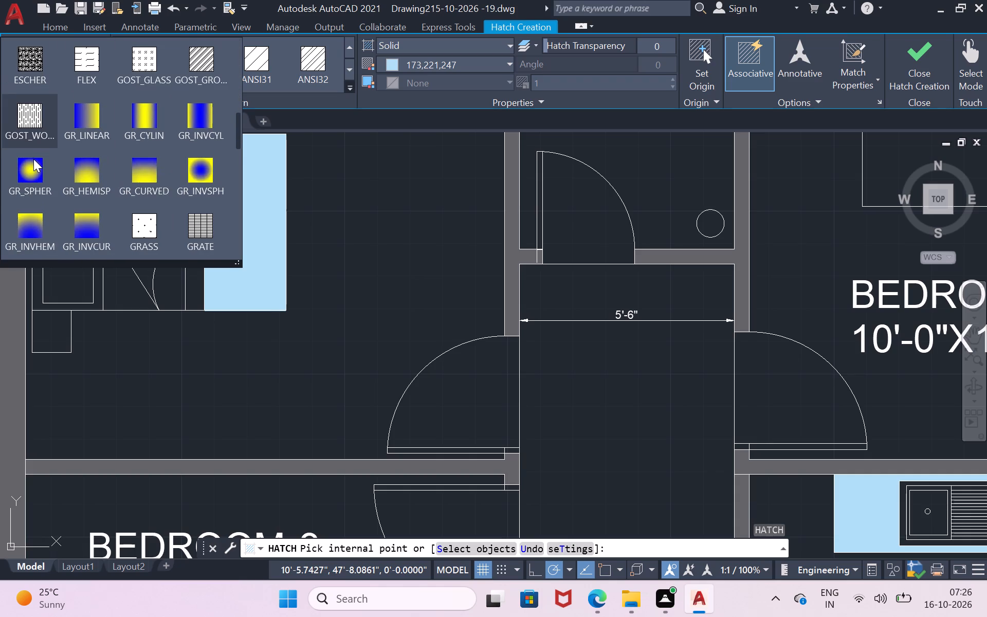
{"action": "scroll", "coordinate": [33, 155], "scroll_direction": "down", "scroll_amount": 1}
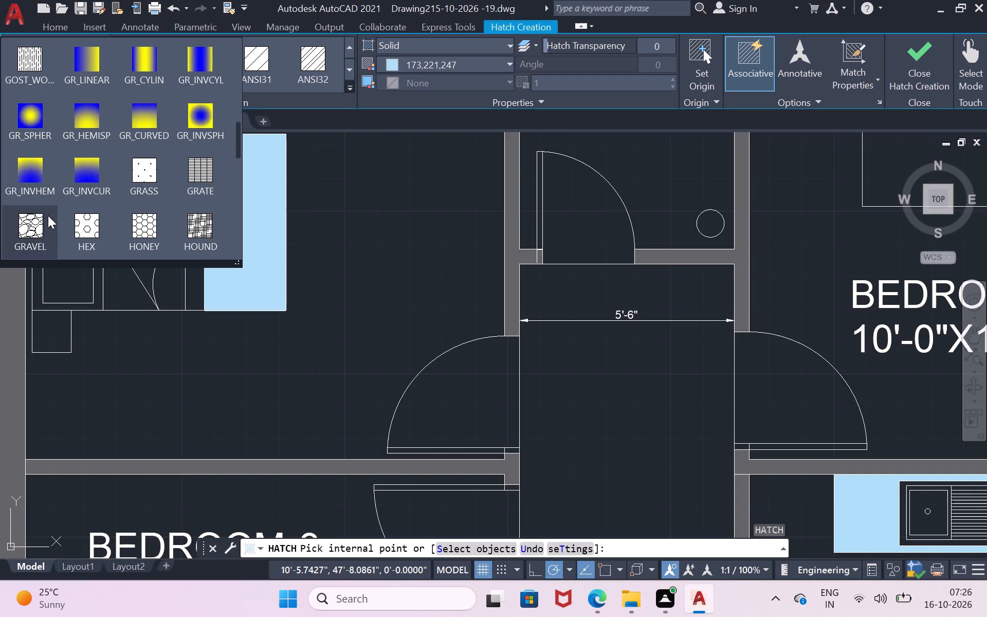
{"action": "left_click", "coordinate": [35, 227]}
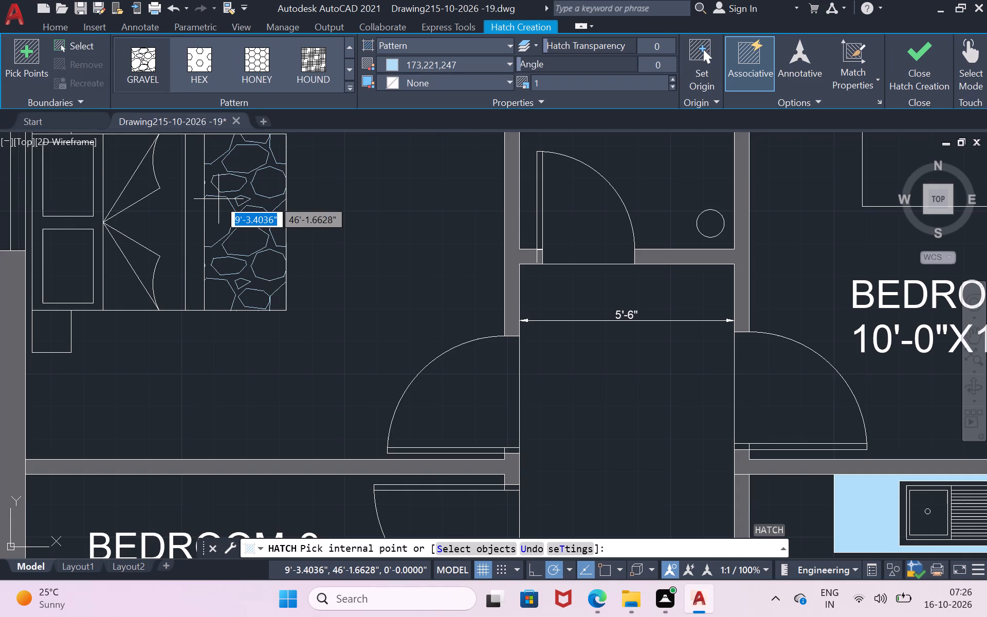
{"action": "left_click", "coordinate": [218, 199]}
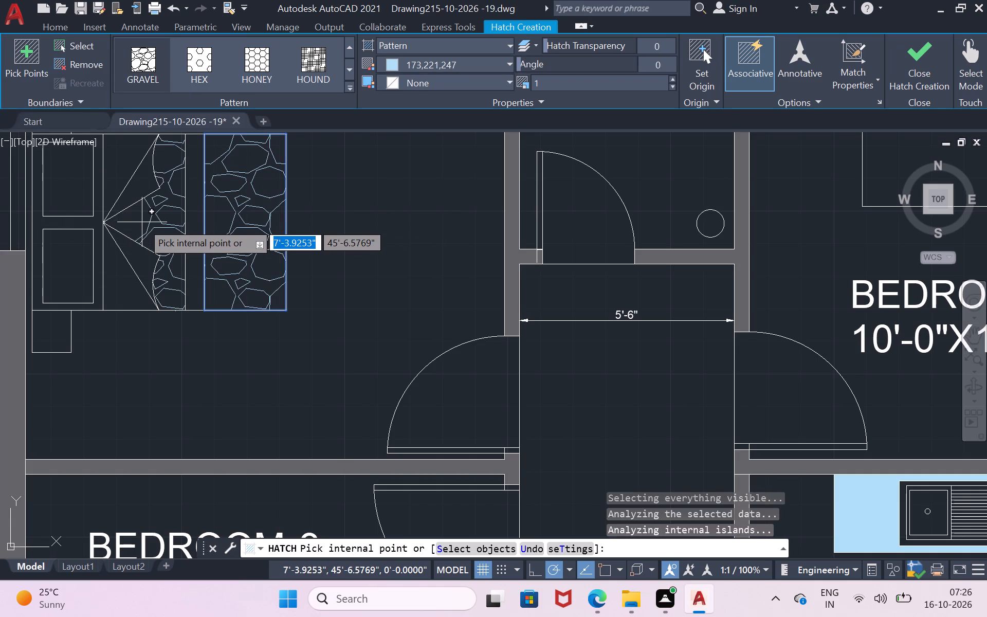
{"action": "left_click", "coordinate": [142, 220]}
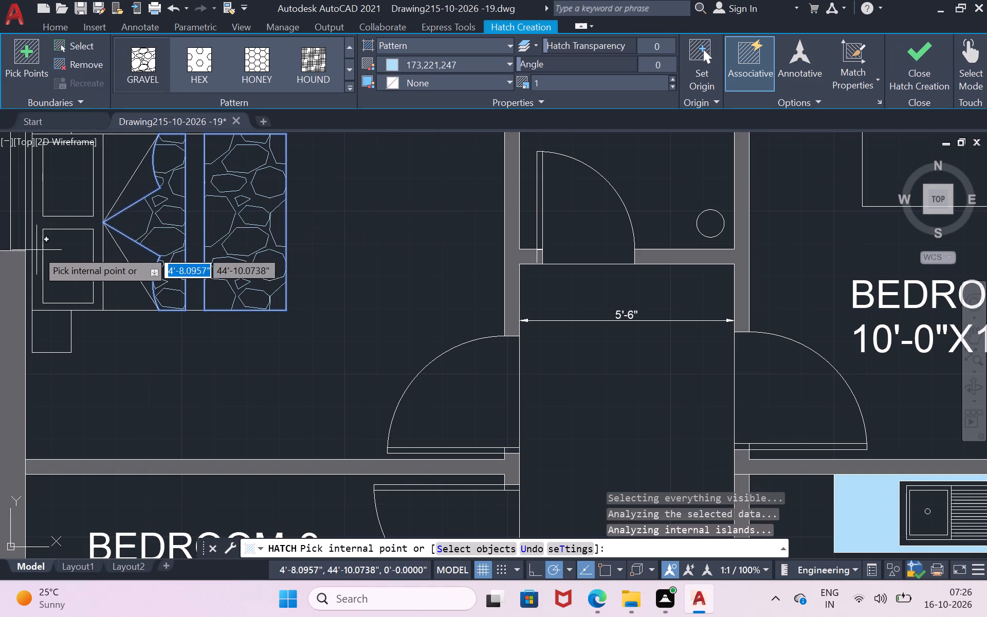
Add the blanket areas of the beds in Bedroom-2 and Bedroom-3 to the gravel hatch and finish it.
{"action": "scroll", "coordinate": [49, 253], "scroll_direction": "down", "scroll_amount": 1}
{"action": "scroll", "coordinate": [224, 334], "scroll_direction": "down", "scroll_amount": 1}
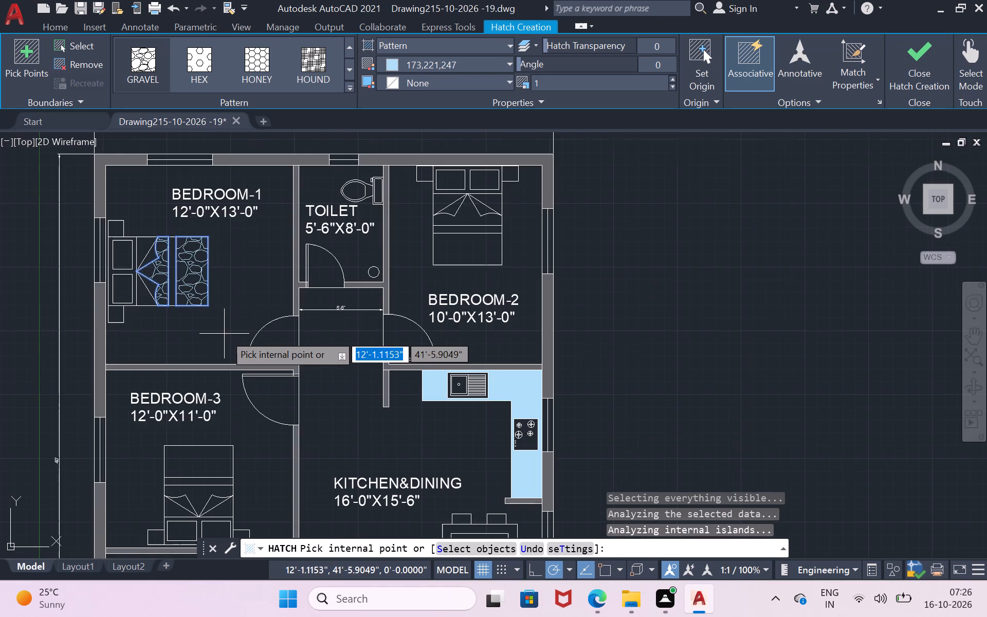
{"action": "left_click", "coordinate": [452, 246]}
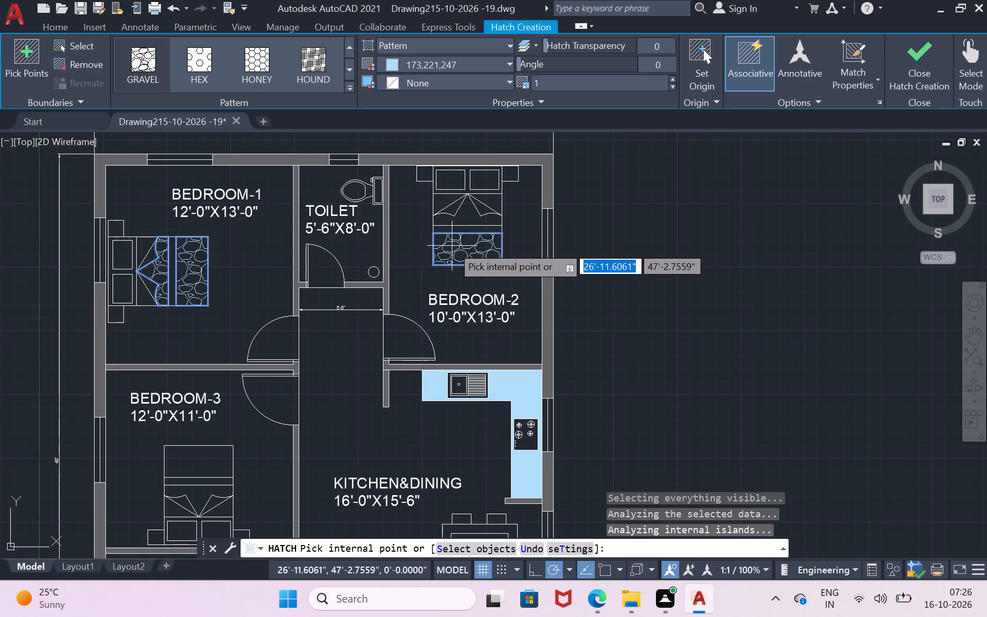
{"action": "left_click", "coordinate": [459, 216]}
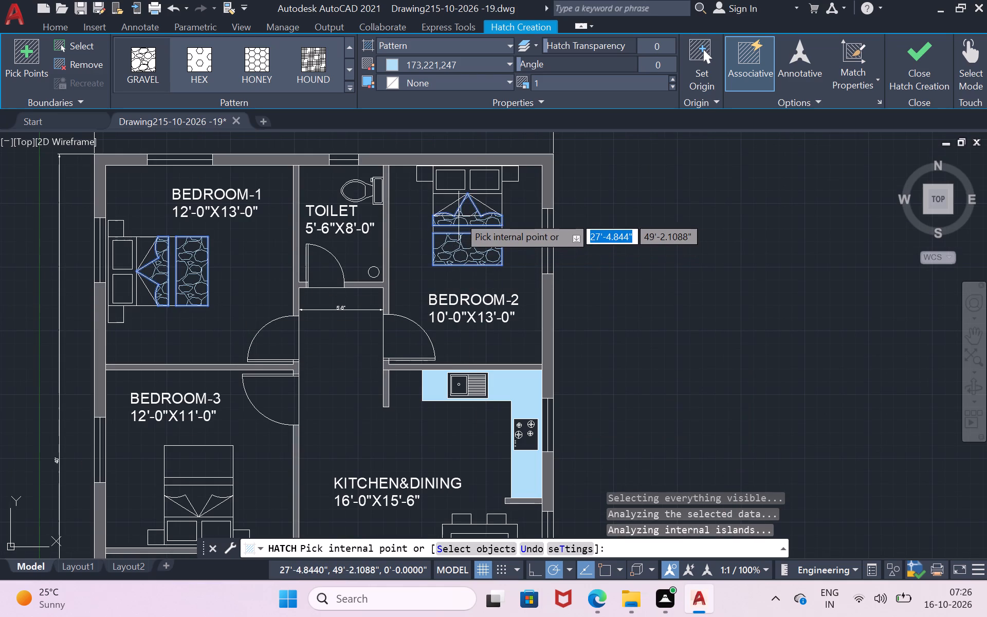
{"action": "scroll", "coordinate": [465, 288], "scroll_direction": "down", "scroll_amount": 2}
{"action": "scroll", "coordinate": [372, 448], "scroll_direction": "up", "scroll_amount": 2}
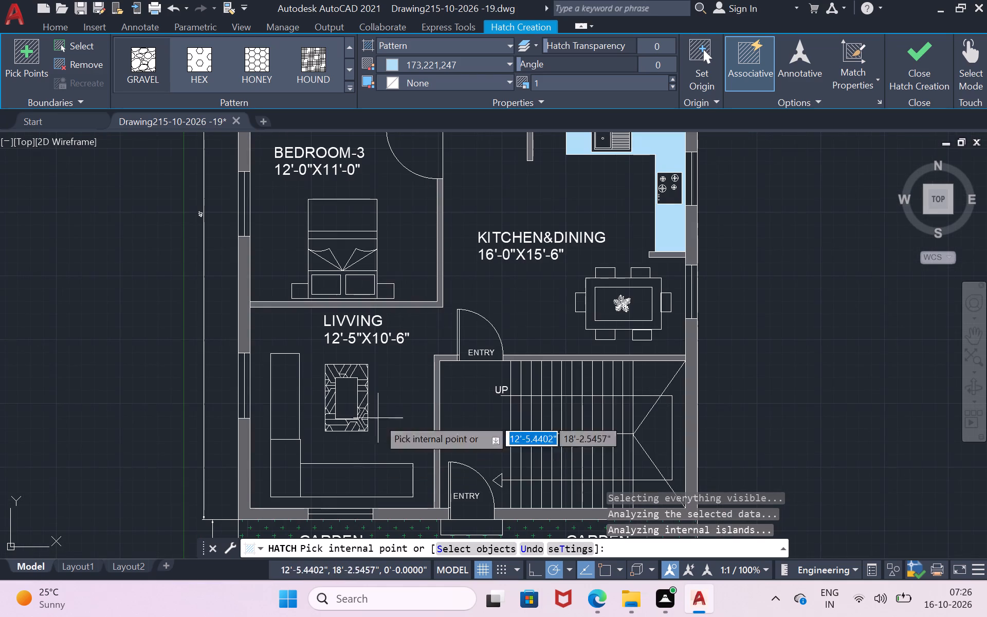
{"action": "left_click", "coordinate": [335, 218]}
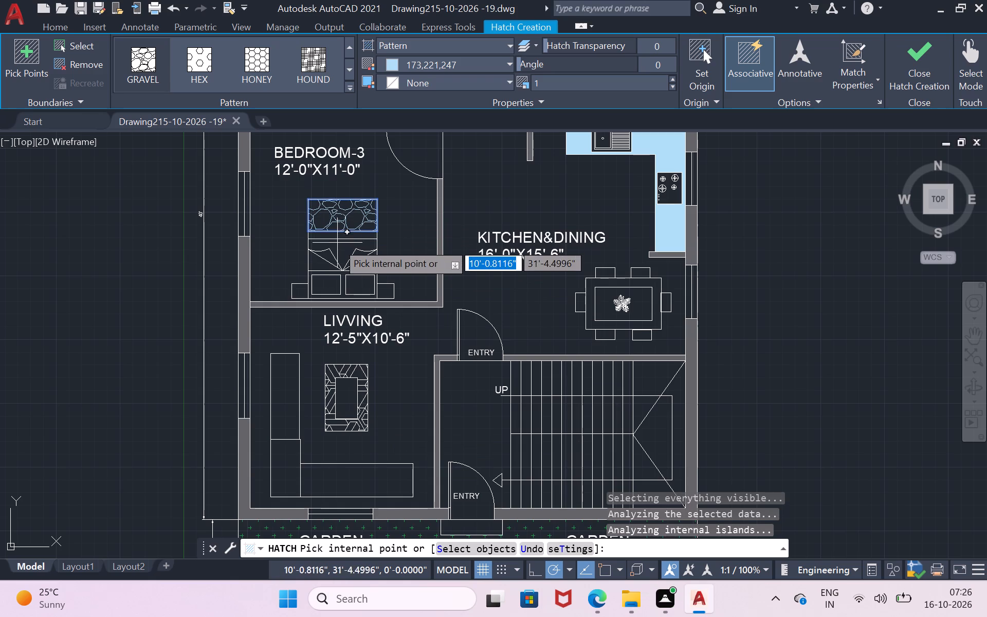
{"action": "left_click", "coordinate": [340, 250]}
{"action": "scroll", "coordinate": [374, 256], "scroll_direction": "down", "scroll_amount": 3}
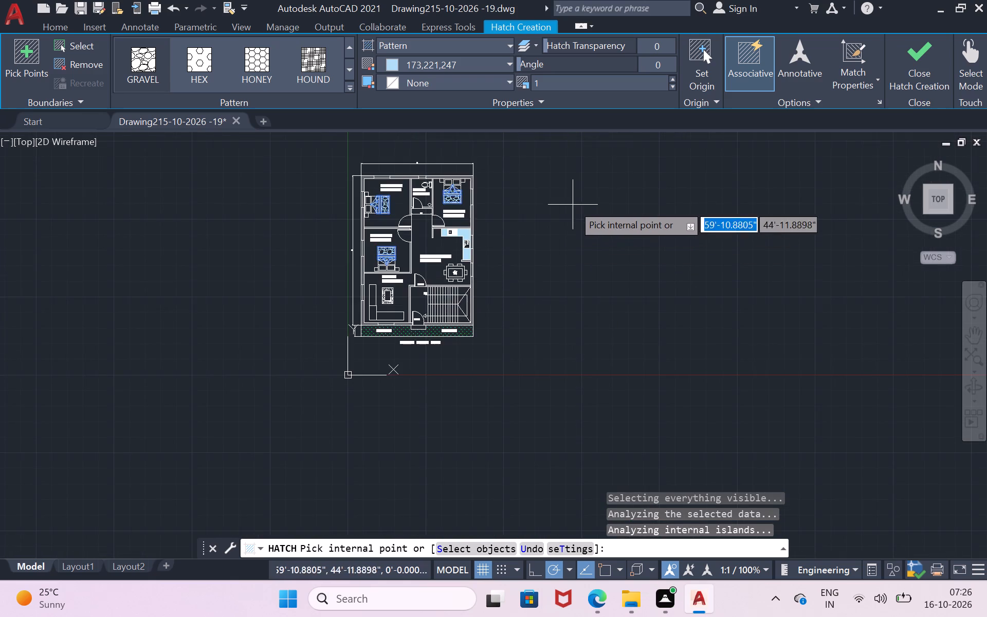
{"action": "scroll", "coordinate": [574, 201], "scroll_direction": "up", "scroll_amount": 2}
{"action": "scroll", "coordinate": [575, 198], "scroll_direction": "down", "scroll_amount": 1}
{"action": "key", "text": "Return"}
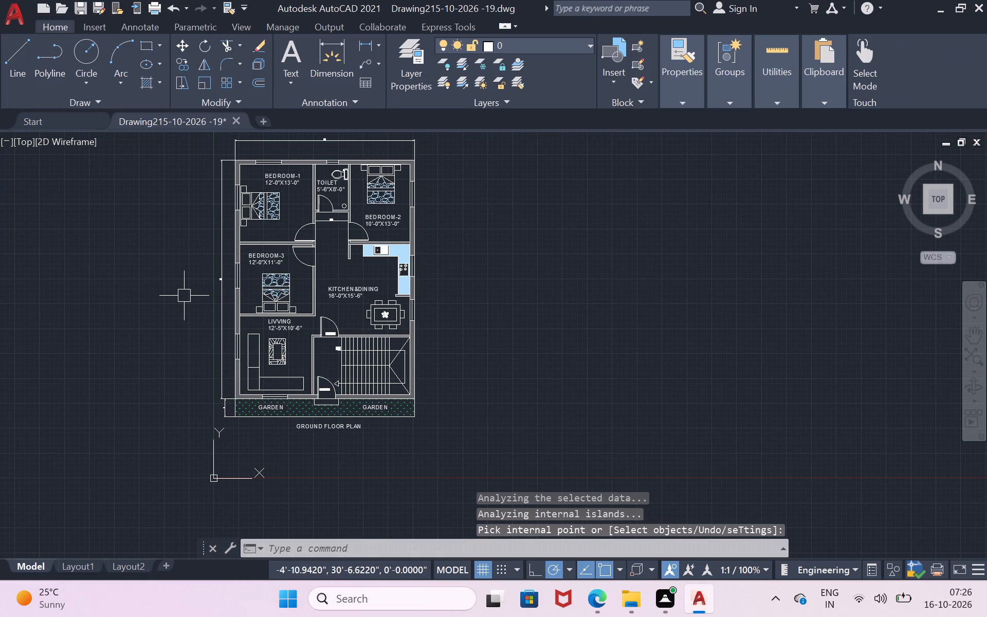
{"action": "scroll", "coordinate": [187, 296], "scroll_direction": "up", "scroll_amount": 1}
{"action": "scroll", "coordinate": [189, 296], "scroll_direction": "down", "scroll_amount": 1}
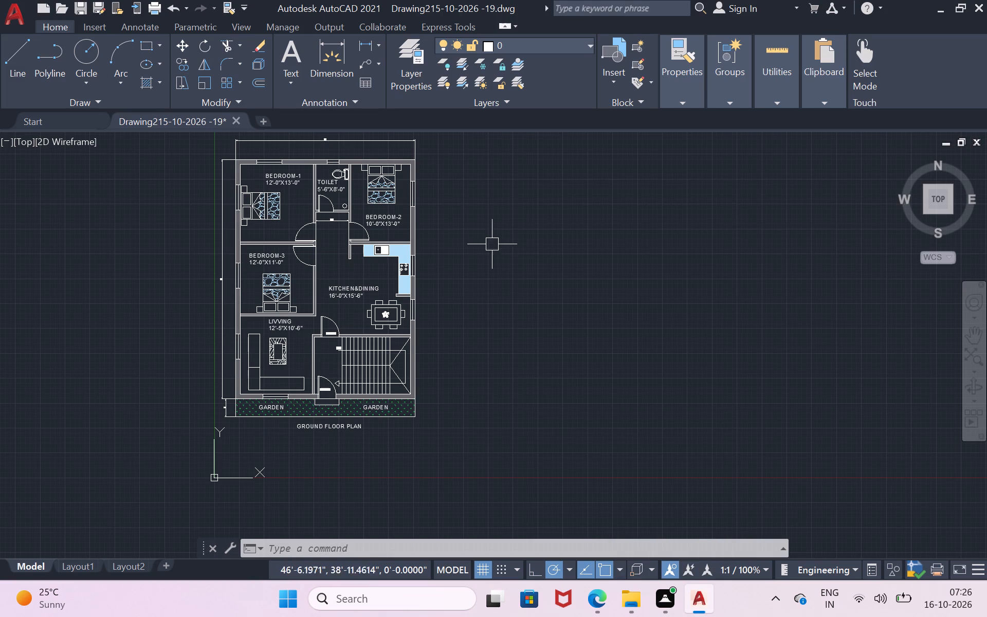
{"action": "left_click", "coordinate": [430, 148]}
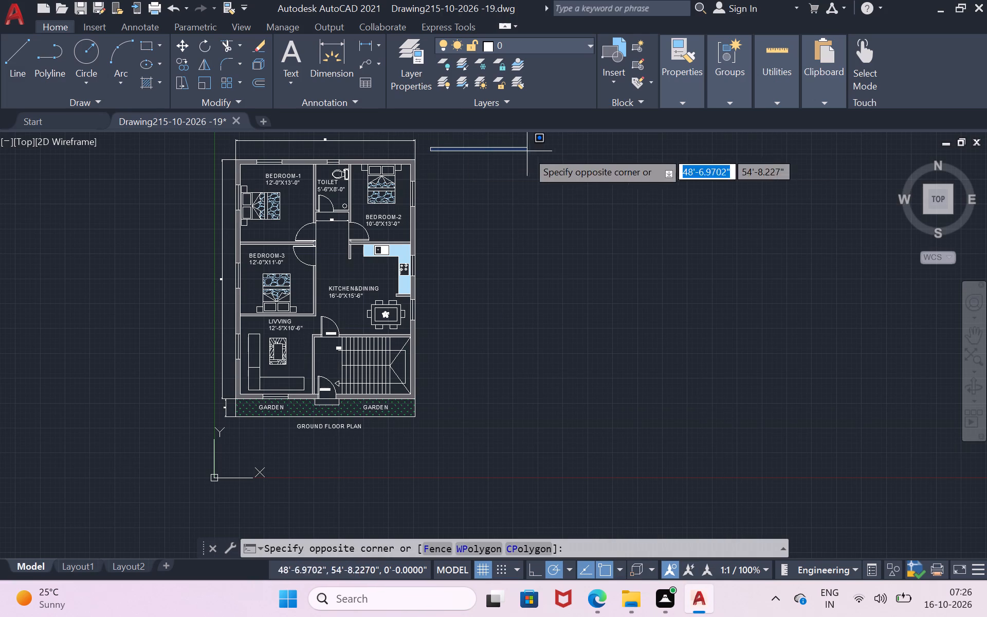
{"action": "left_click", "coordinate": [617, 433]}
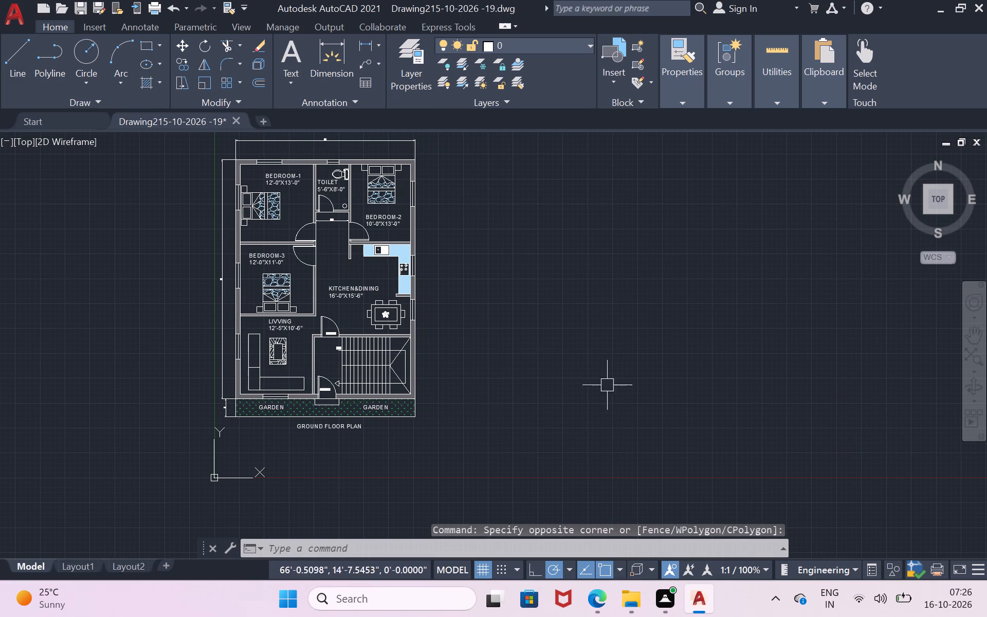
Start a hatch with the HEX pattern in the sofa's upper rectangular section beside the living room's outer wall.
{"action": "scroll", "coordinate": [270, 371], "scroll_direction": "up", "scroll_amount": 1}
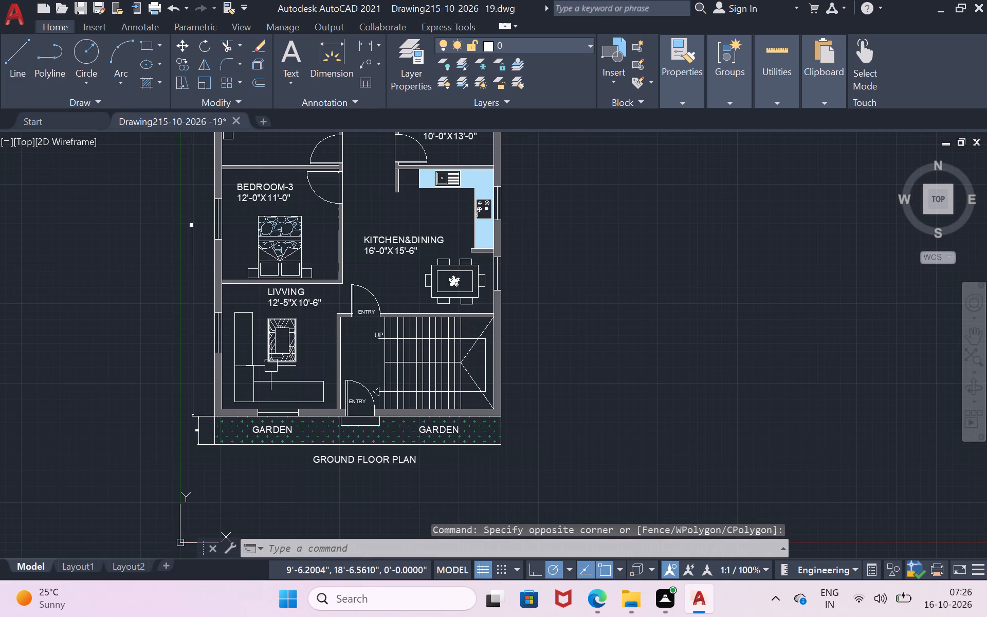
{"action": "key", "text": "h"}
{"action": "key", "text": "Return"}
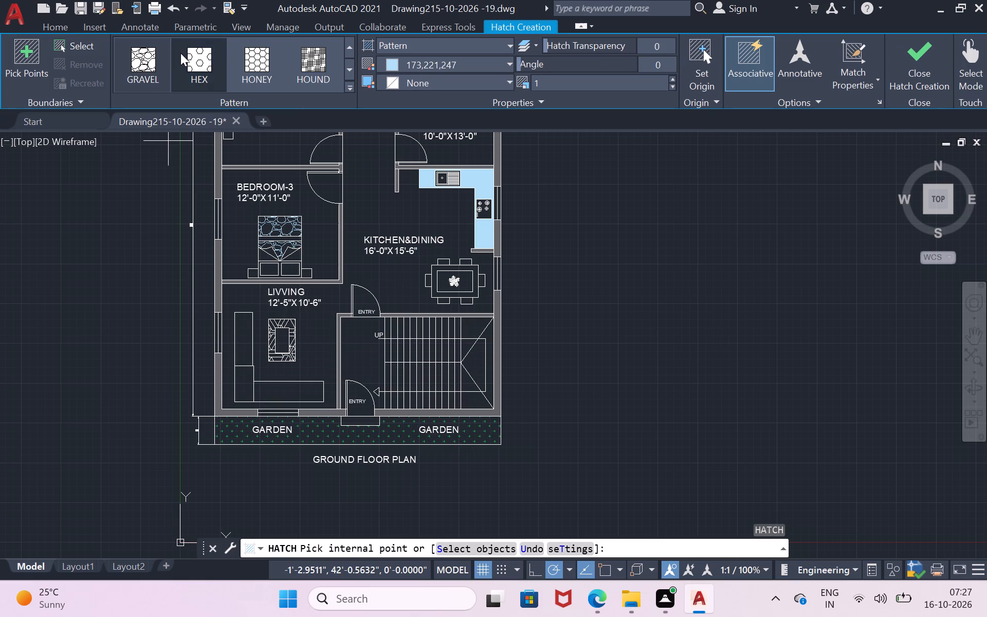
{"action": "left_click", "coordinate": [204, 62]}
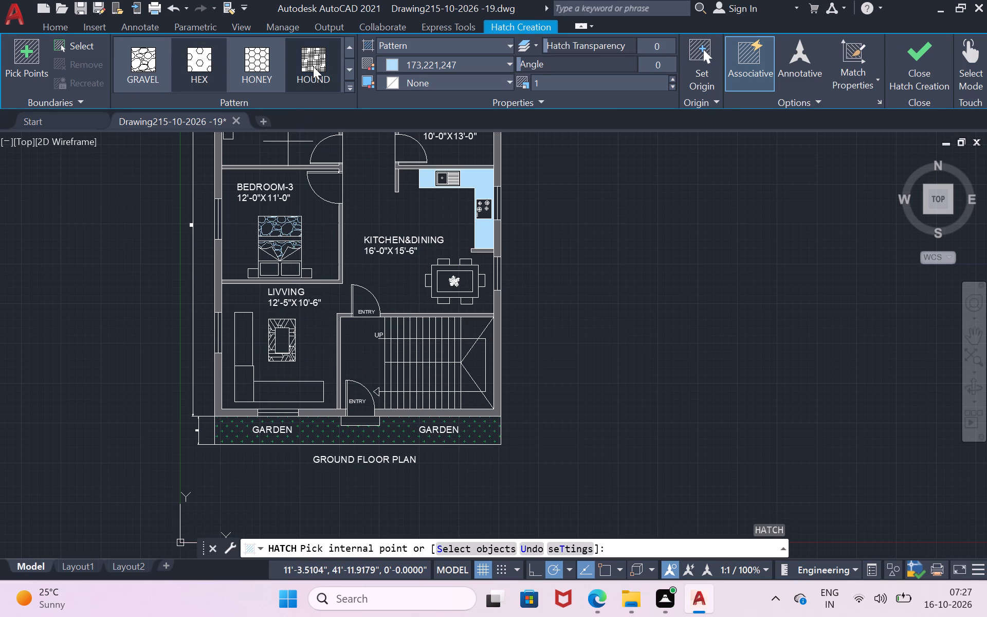
{"action": "left_click", "coordinate": [350, 83]}
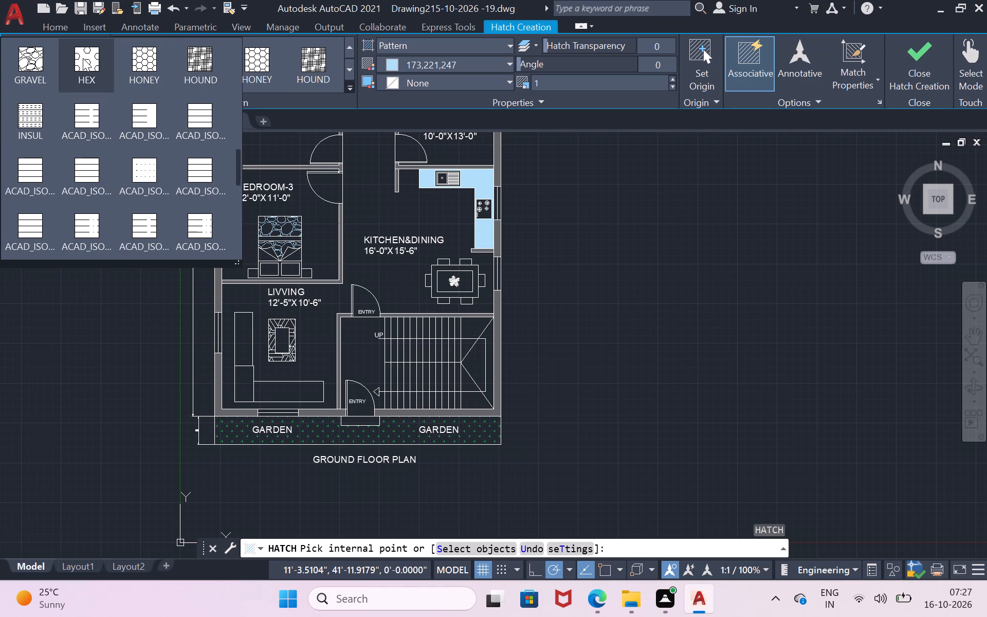
{"action": "scroll", "coordinate": [126, 69], "scroll_direction": "up", "scroll_amount": 2}
{"action": "scroll", "coordinate": [148, 128], "scroll_direction": "down", "scroll_amount": 1}
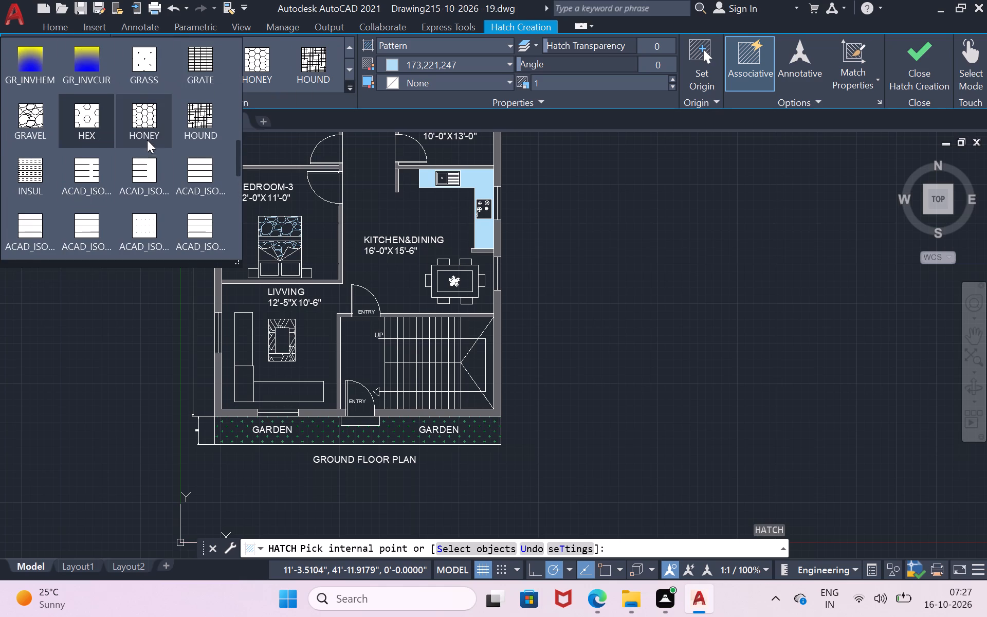
{"action": "left_click", "coordinate": [90, 124]}
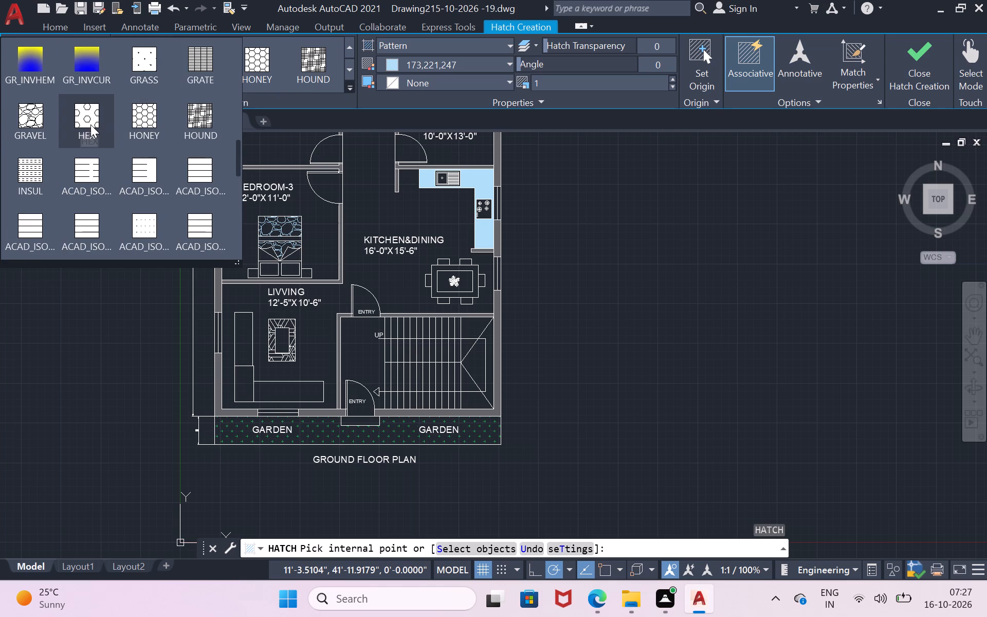
{"action": "left_click", "coordinate": [244, 337]}
{"action": "scroll", "coordinate": [235, 328], "scroll_direction": "up", "scroll_amount": 1}
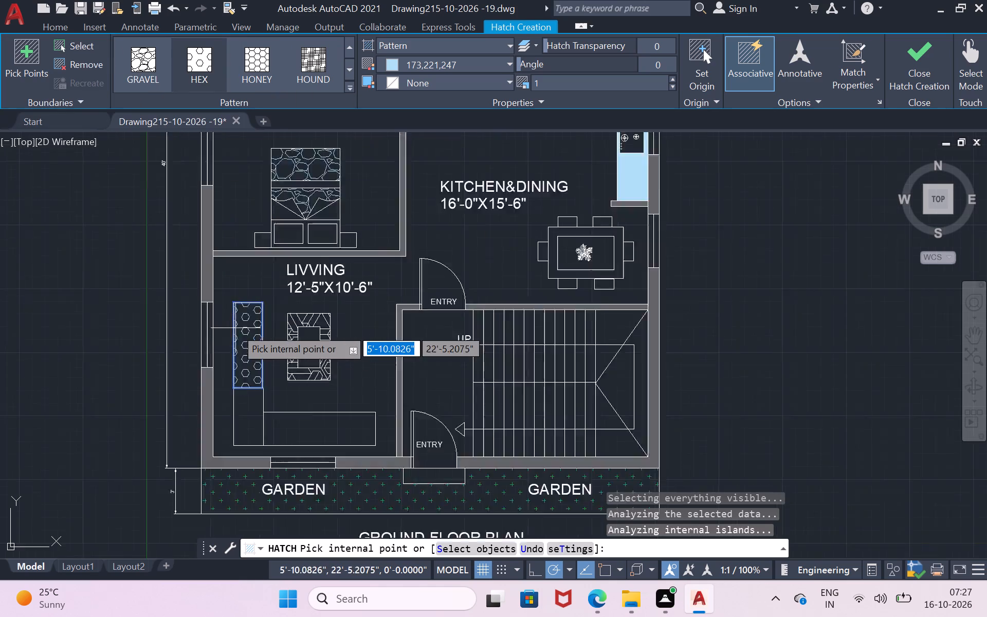
{"action": "scroll", "coordinate": [235, 328], "scroll_direction": "up", "scroll_amount": 1}
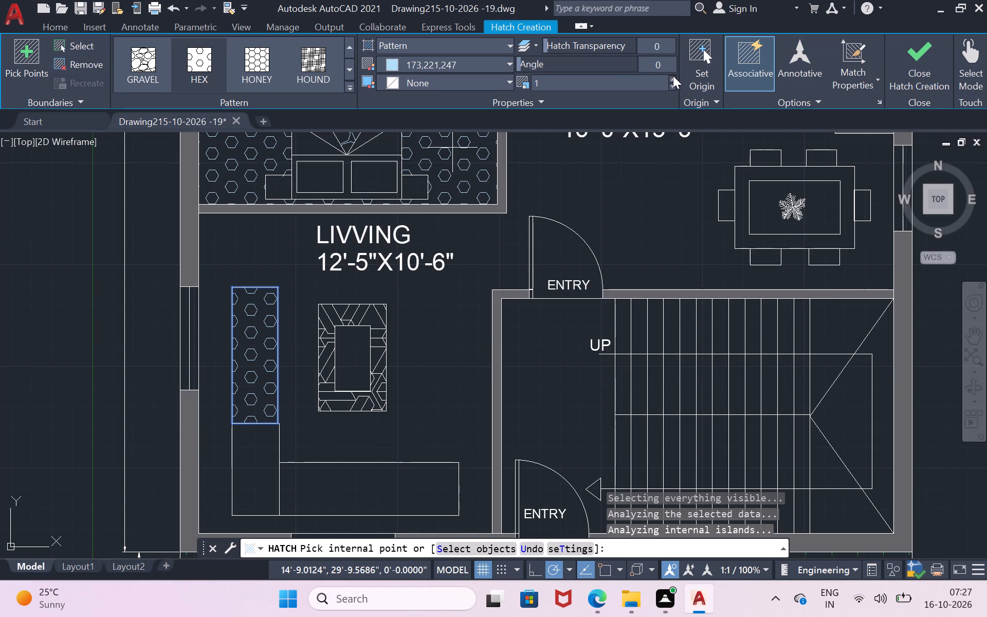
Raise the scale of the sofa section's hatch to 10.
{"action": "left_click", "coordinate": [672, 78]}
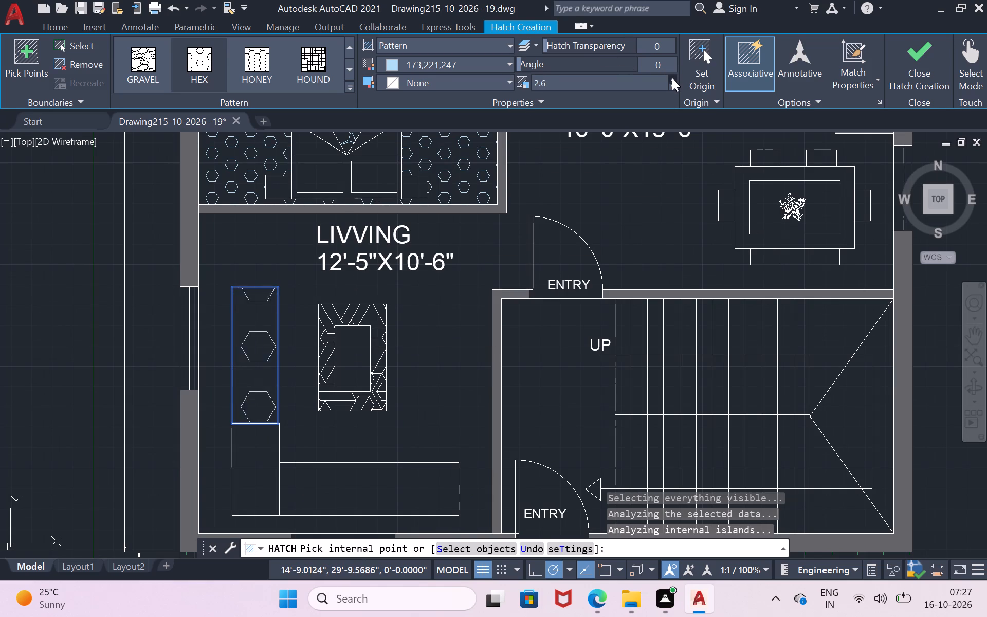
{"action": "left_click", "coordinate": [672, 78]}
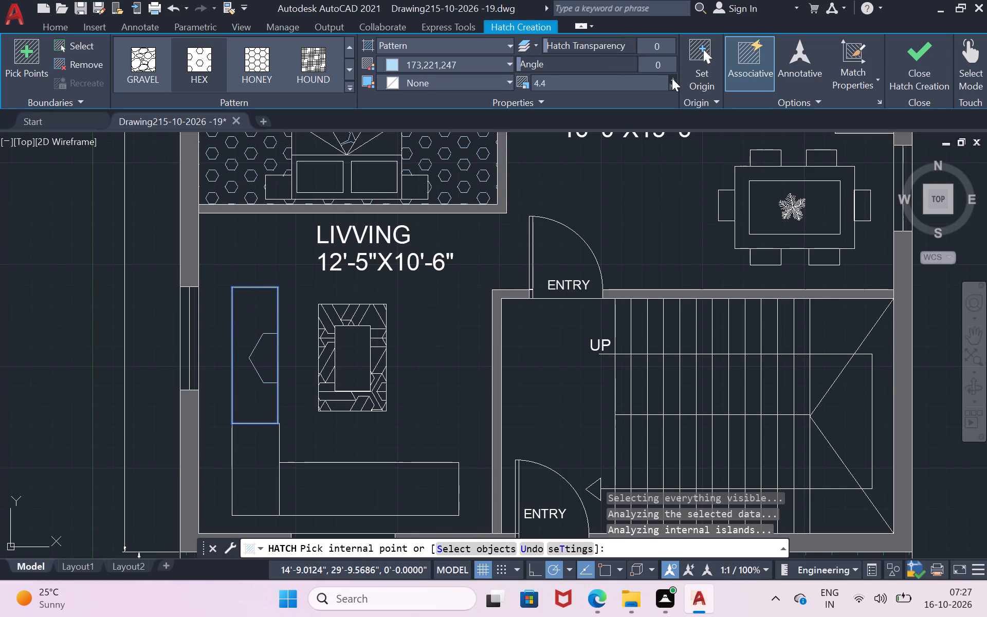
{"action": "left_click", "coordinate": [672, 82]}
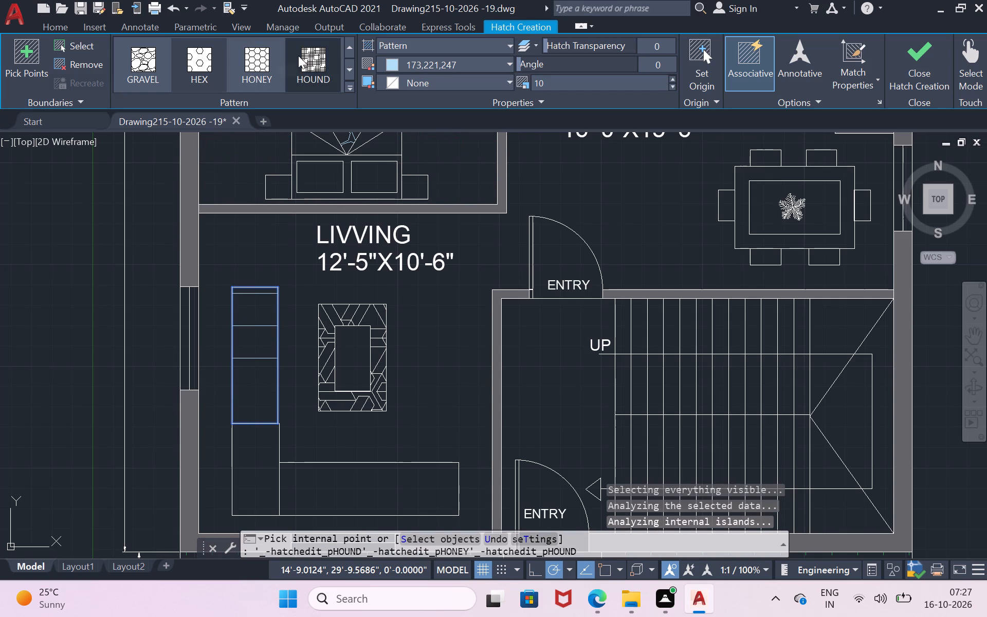
Change the sofa section's hatch to the GRAVEL pattern and set its scale to 1.9.
{"action": "left_click", "coordinate": [138, 59]}
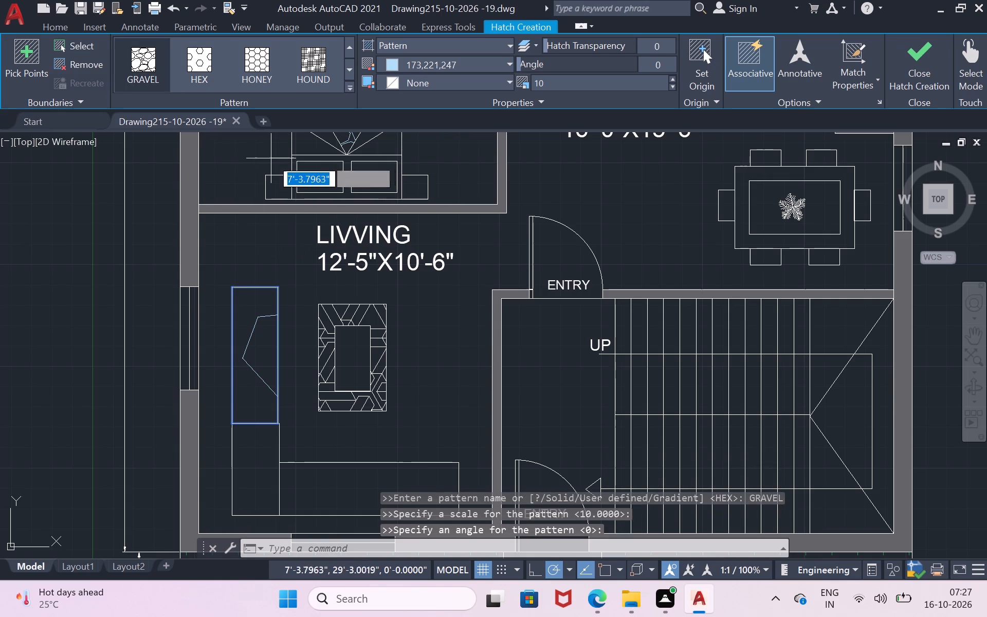
{"action": "left_click", "coordinate": [256, 336]}
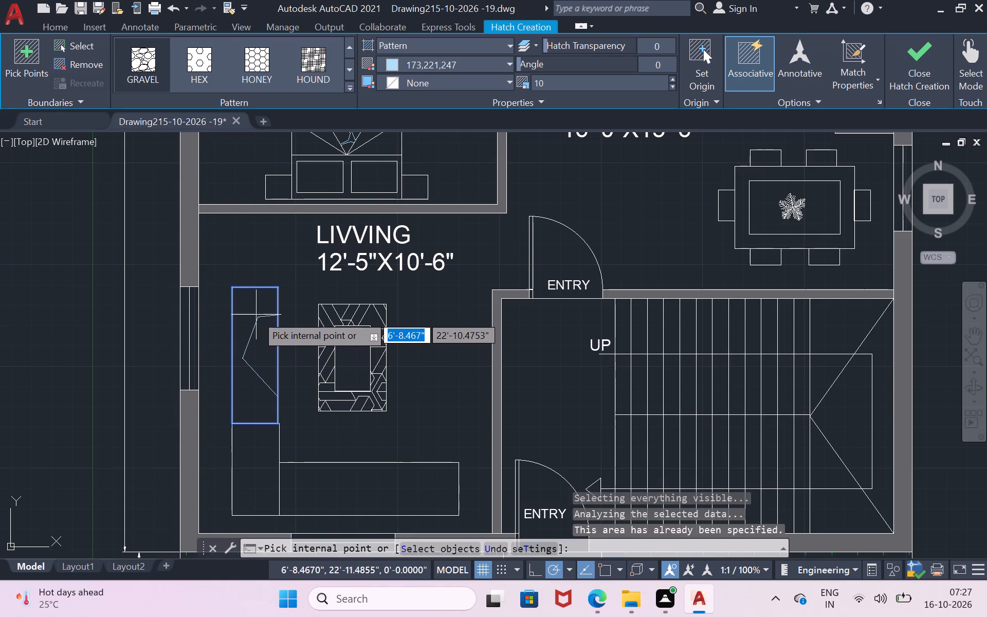
{"action": "scroll", "coordinate": [256, 312], "scroll_direction": "down", "scroll_amount": 1}
{"action": "left_click", "coordinate": [254, 318]}
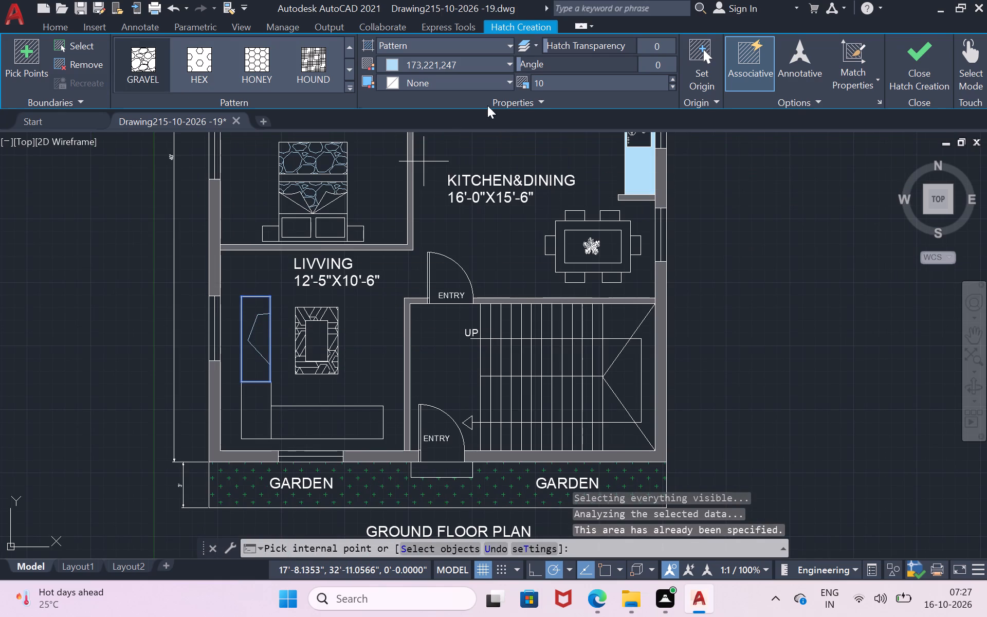
{"action": "left_click", "coordinate": [671, 89]}
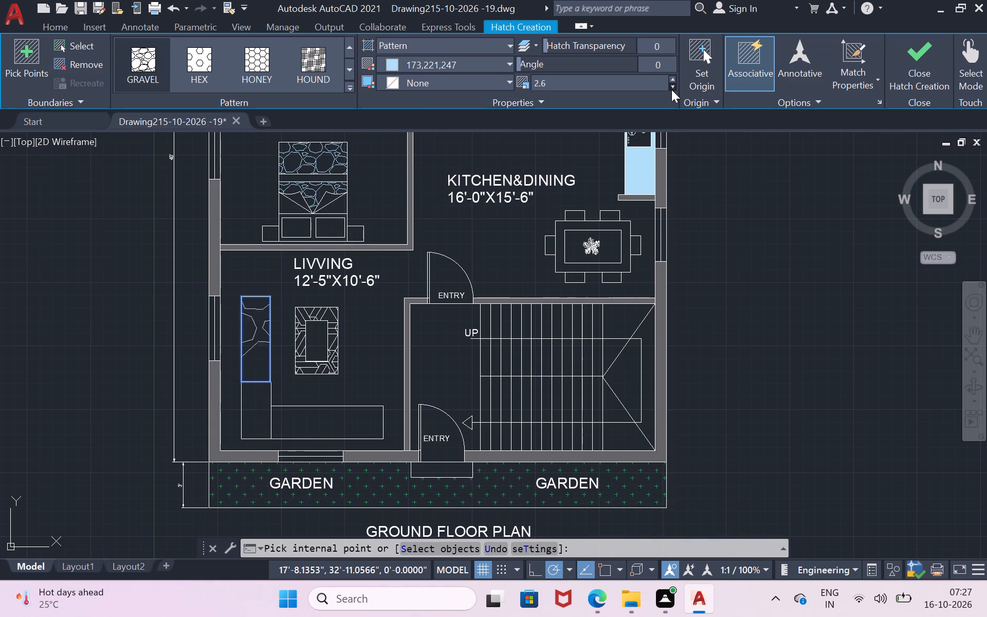
Add the sofa's corner section and its long section along the front wall to the gravel hatch and finish it.
{"action": "left_click", "coordinate": [248, 429]}
{"action": "left_click", "coordinate": [310, 429]}
{"action": "scroll", "coordinate": [372, 373], "scroll_direction": "down", "scroll_amount": 1}
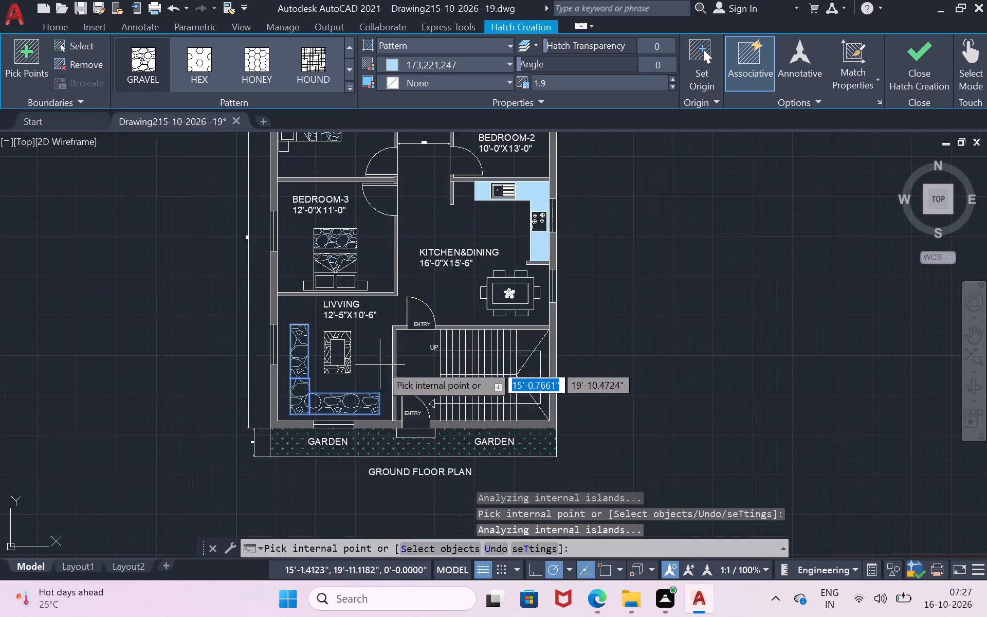
{"action": "scroll", "coordinate": [380, 364], "scroll_direction": "down", "scroll_amount": 1}
{"action": "scroll", "coordinate": [400, 221], "scroll_direction": "up", "scroll_amount": 1}
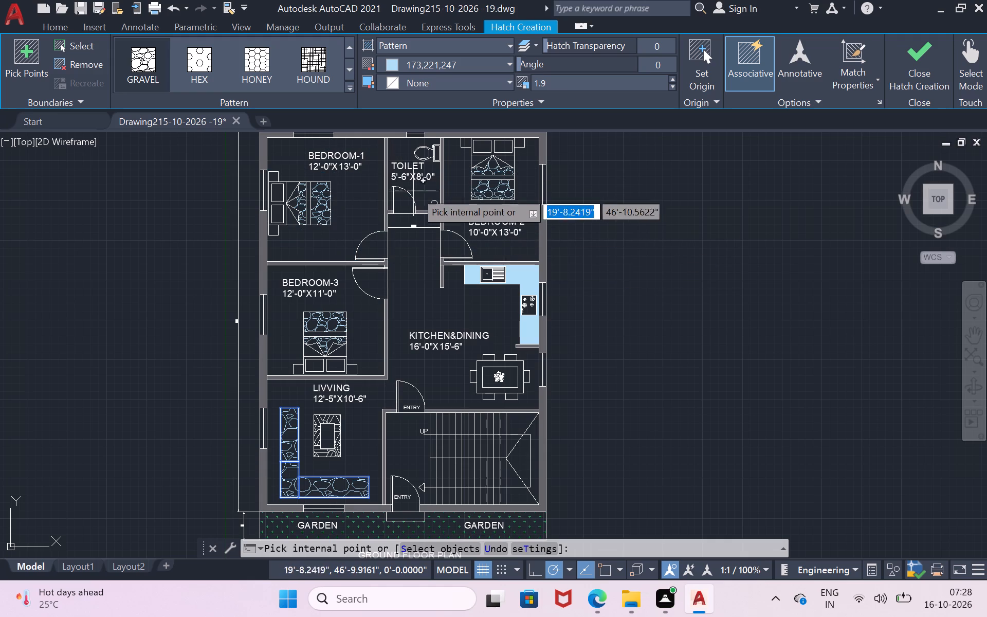
{"action": "scroll", "coordinate": [432, 259], "scroll_direction": "down", "scroll_amount": 1}
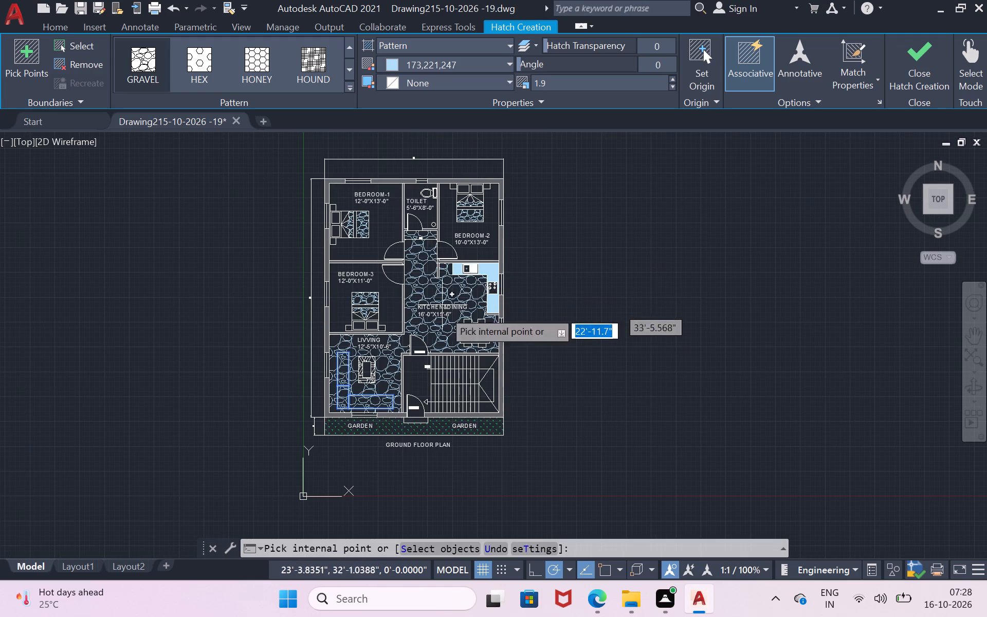
{"action": "scroll", "coordinate": [429, 420], "scroll_direction": "up", "scroll_amount": 2}
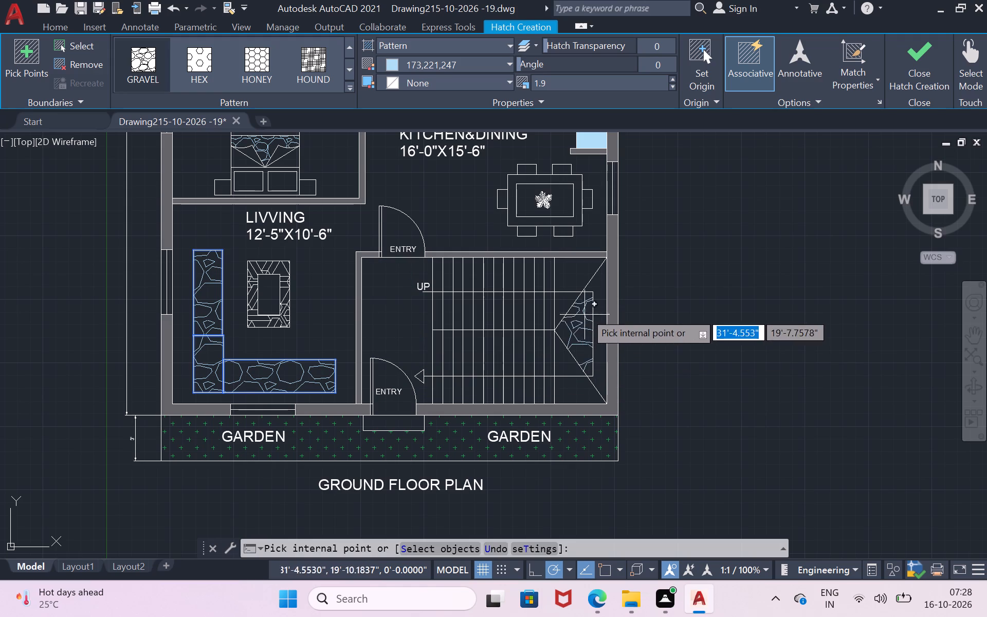
{"action": "key", "text": "Return"}
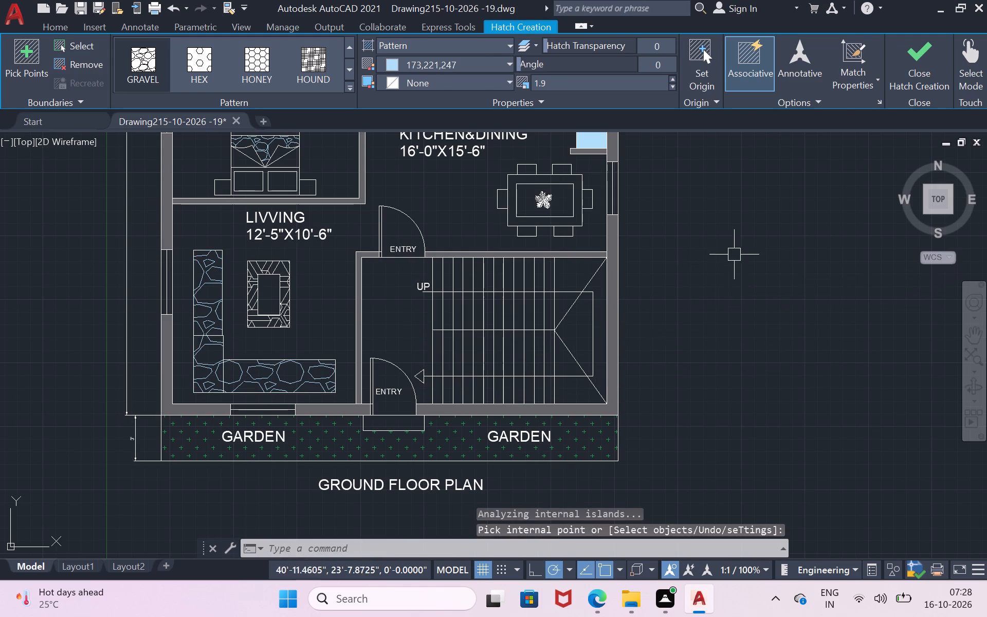
Examine the whole ground floor plan, checking the hatched furniture in the bedrooms, living room and kitchen.
{"action": "scroll", "coordinate": [734, 255], "scroll_direction": "down", "scroll_amount": 2}
{"action": "scroll", "coordinate": [755, 205], "scroll_direction": "down", "scroll_amount": 1}
{"action": "left_click", "coordinate": [977, 342]}
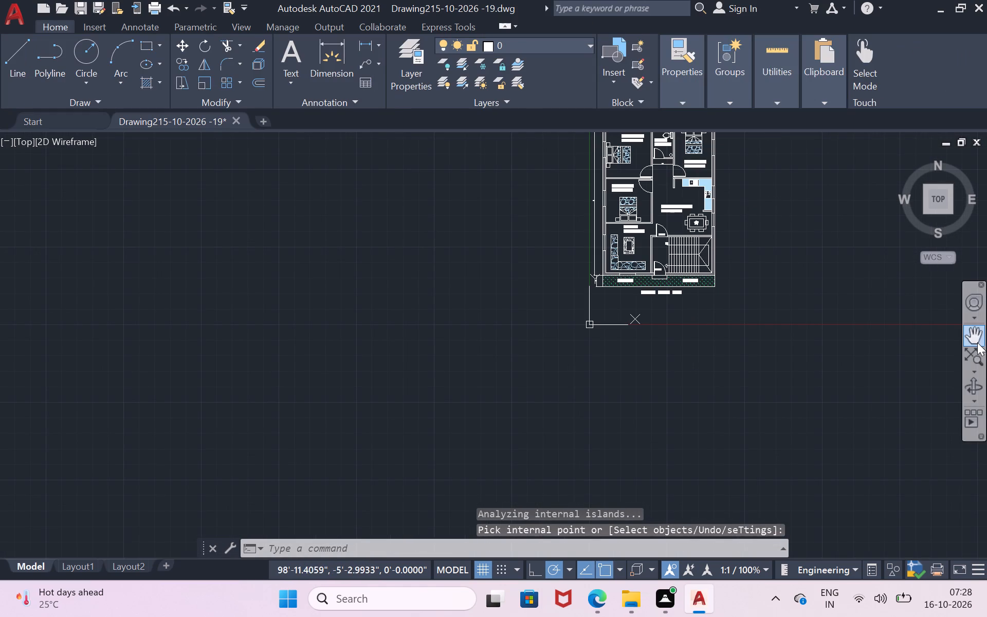
{"action": "left_click_drag", "start_coordinate": [833, 300], "coordinate": [700, 395]}
{"action": "scroll", "coordinate": [675, 364], "scroll_direction": "up", "scroll_amount": 2}
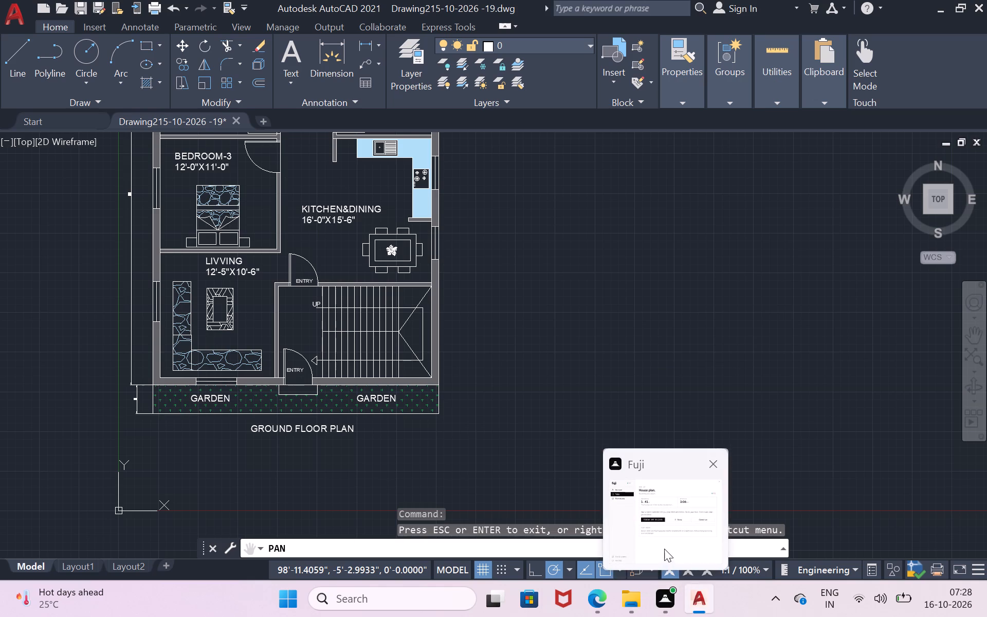
{"action": "scroll", "coordinate": [546, 241], "scroll_direction": "down", "scroll_amount": 1}
{"action": "left_click_drag", "start_coordinate": [542, 213], "coordinate": [552, 228]}
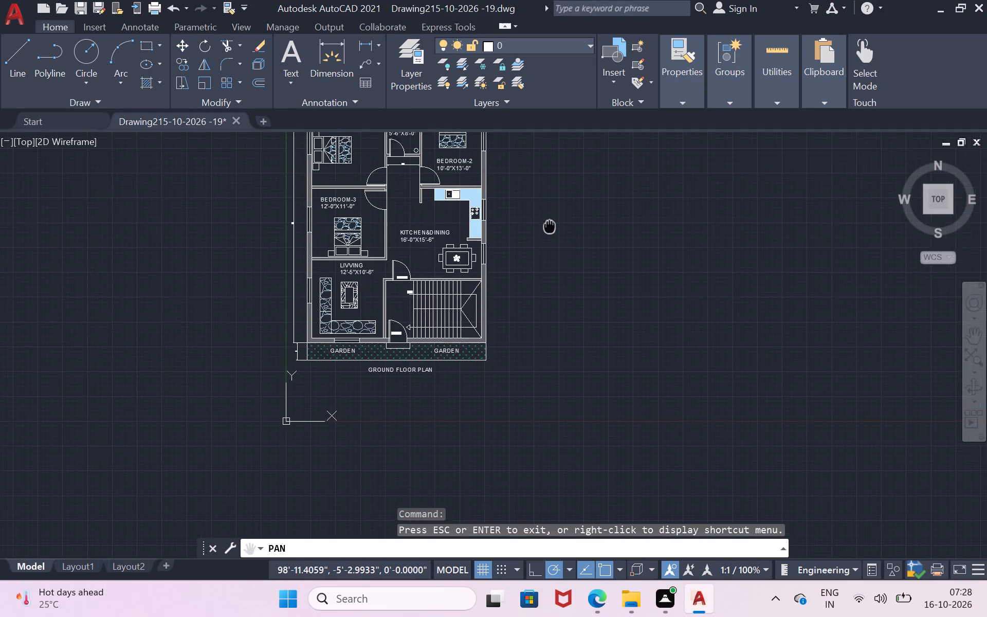
{"action": "left_click_drag", "start_coordinate": [552, 228], "coordinate": [587, 344]}
{"action": "scroll", "coordinate": [513, 227], "scroll_direction": "up", "scroll_amount": 1}
{"action": "left_click_drag", "start_coordinate": [448, 335], "coordinate": [453, 293]}
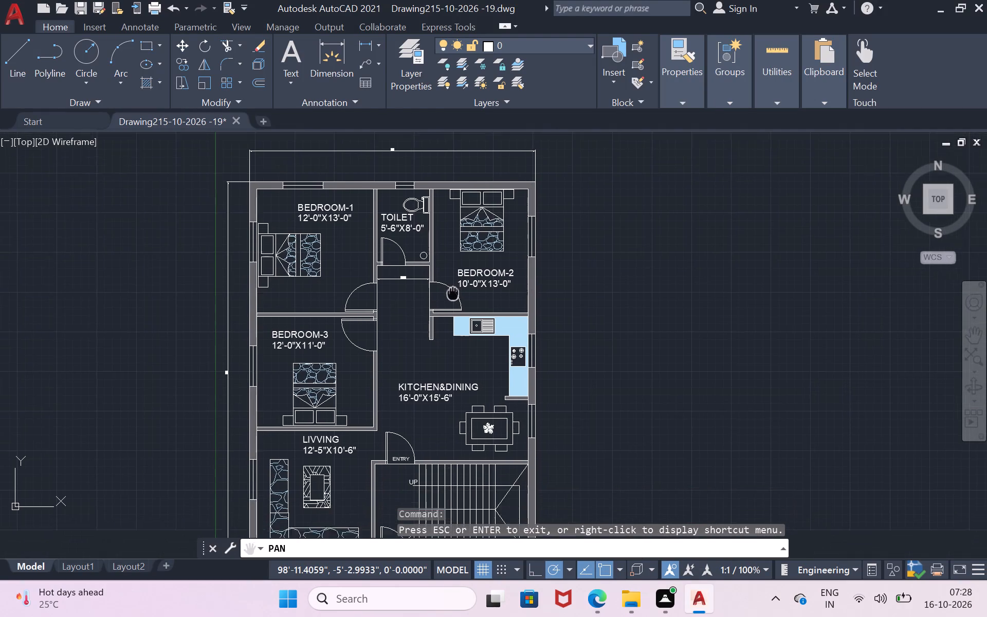
{"action": "left_click_drag", "start_coordinate": [453, 293], "coordinate": [467, 259]}
{"action": "scroll", "coordinate": [468, 259], "scroll_direction": "down", "scroll_amount": 1}
{"action": "left_click_drag", "start_coordinate": [490, 305], "coordinate": [495, 291]}
{"action": "left_click_drag", "start_coordinate": [517, 287], "coordinate": [535, 317]}
{"action": "scroll", "coordinate": [535, 312], "scroll_direction": "up", "scroll_amount": 1}
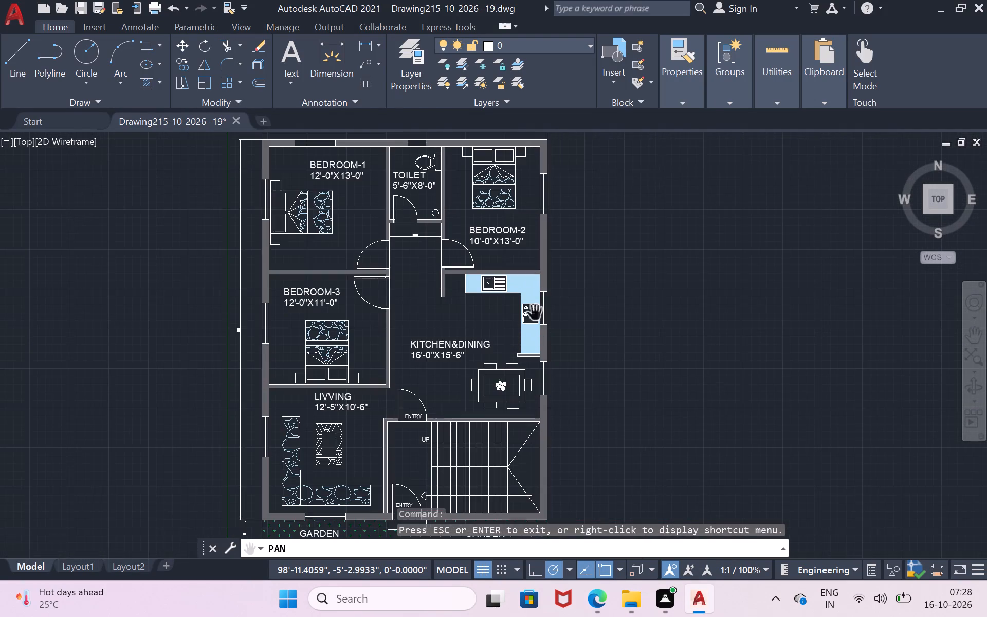
{"action": "scroll", "coordinate": [534, 314], "scroll_direction": "down", "scroll_amount": 1}
{"action": "key", "text": "Return"}
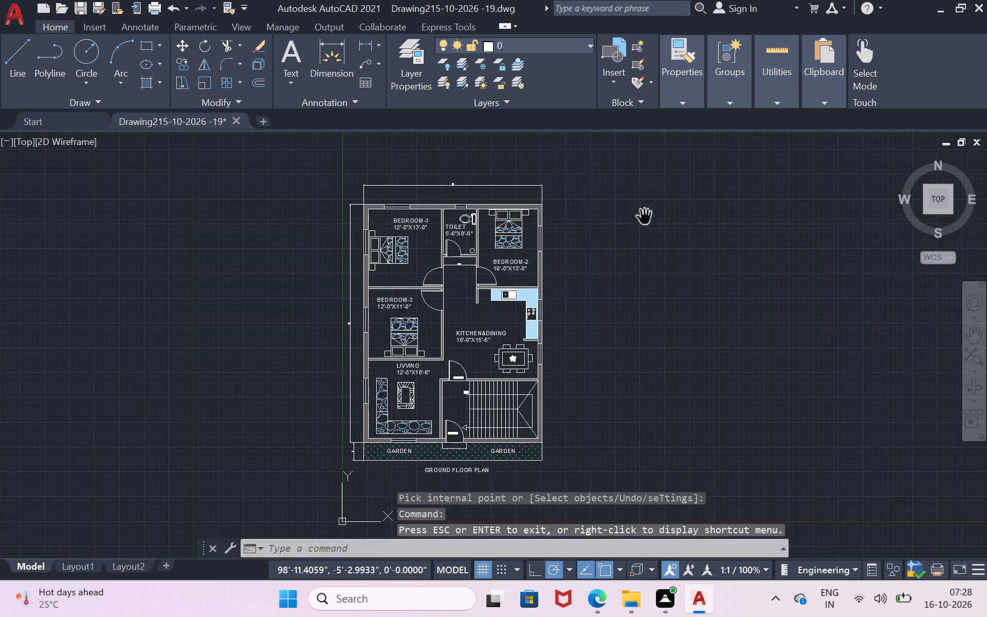